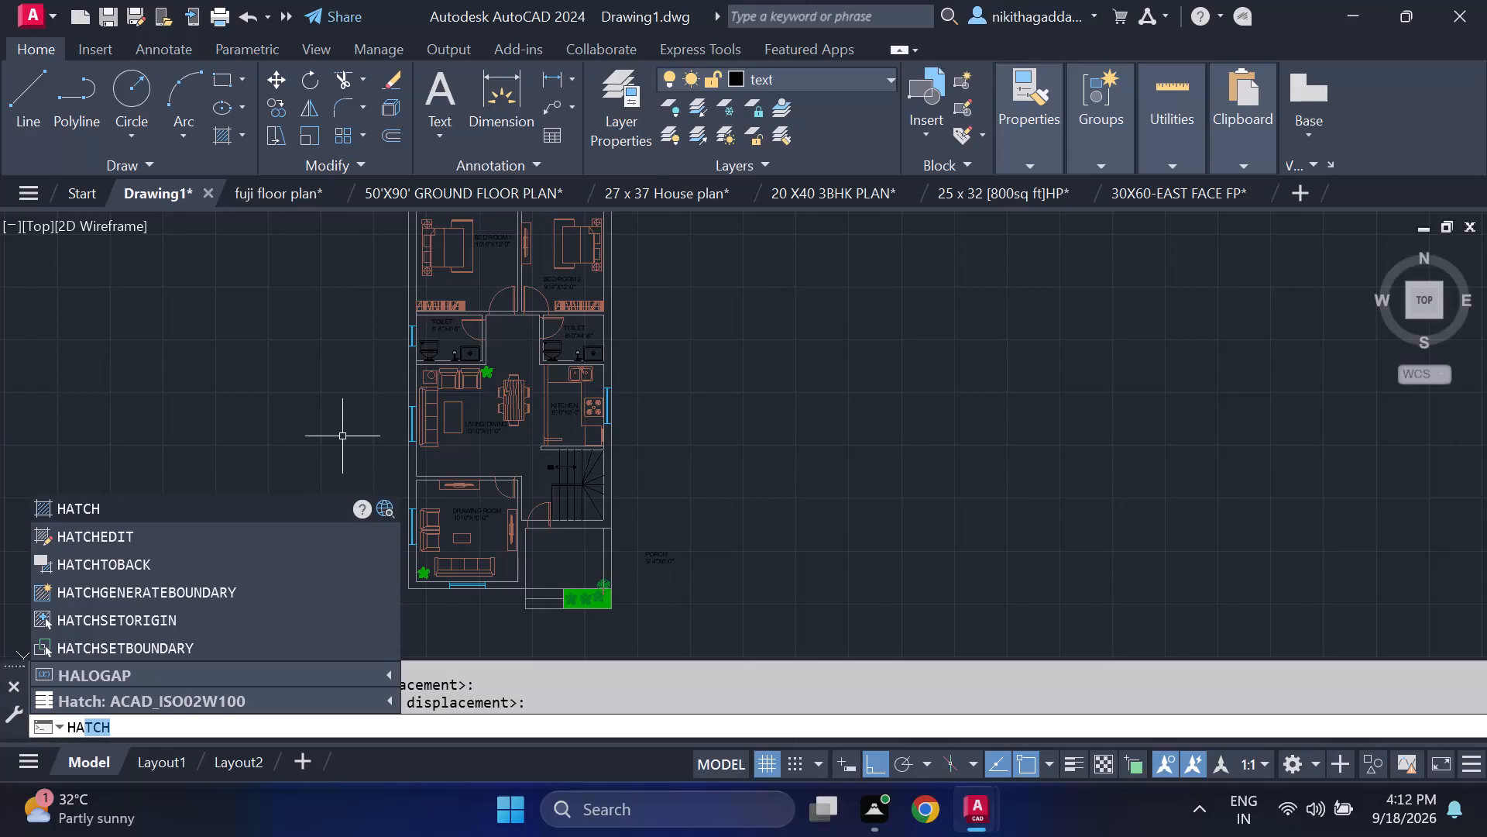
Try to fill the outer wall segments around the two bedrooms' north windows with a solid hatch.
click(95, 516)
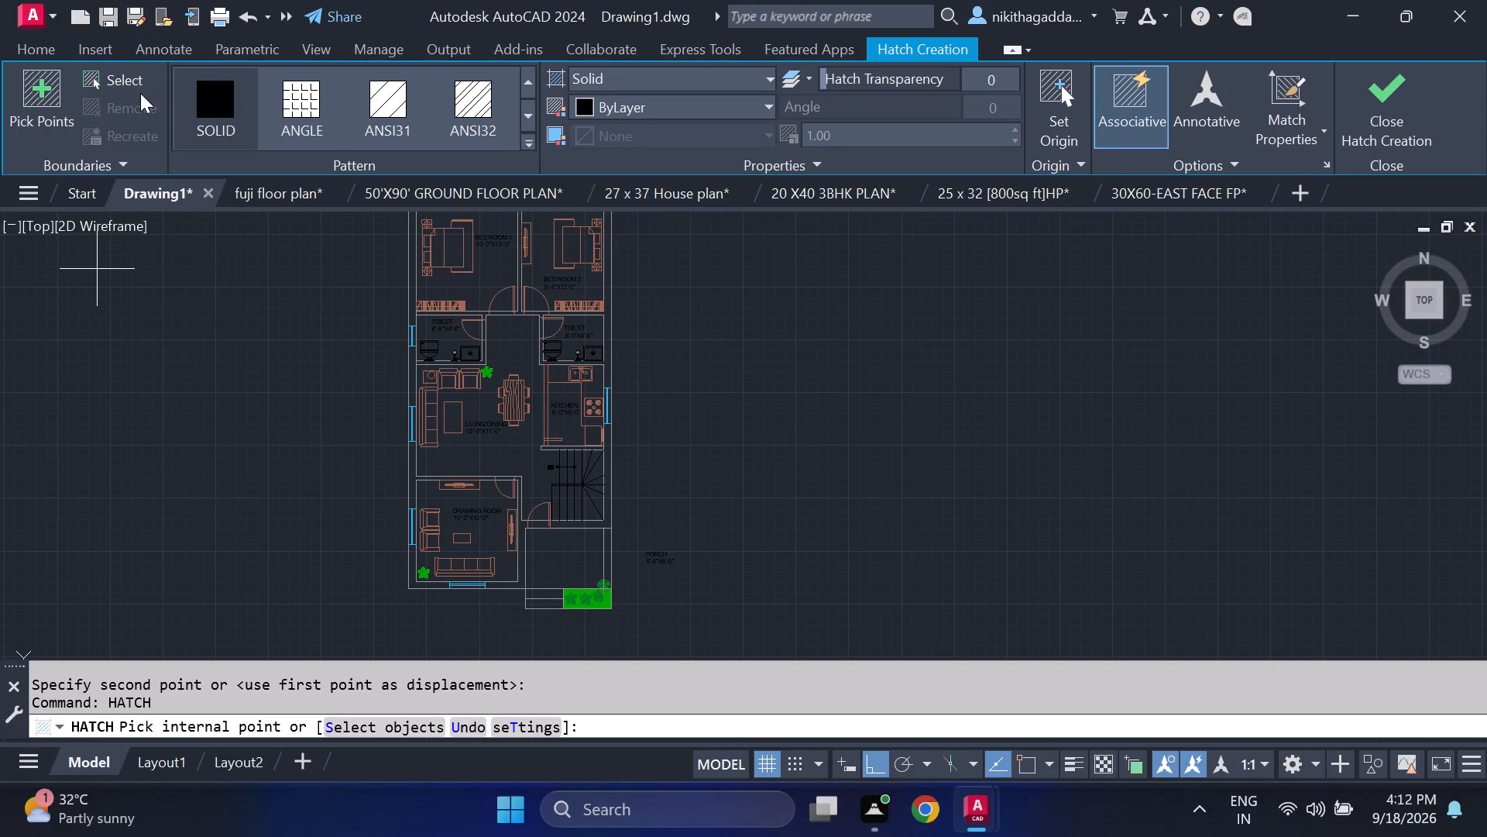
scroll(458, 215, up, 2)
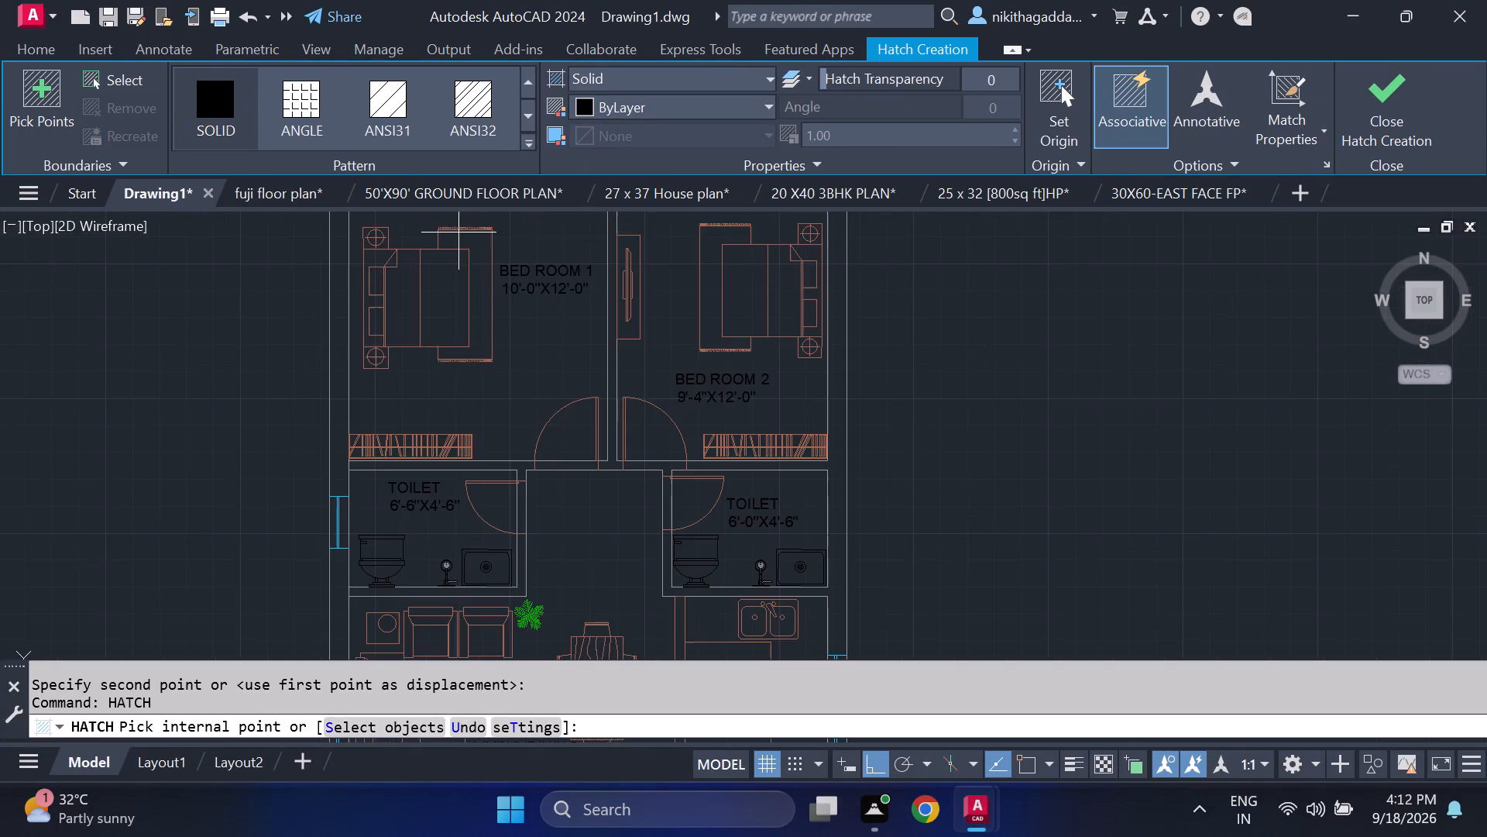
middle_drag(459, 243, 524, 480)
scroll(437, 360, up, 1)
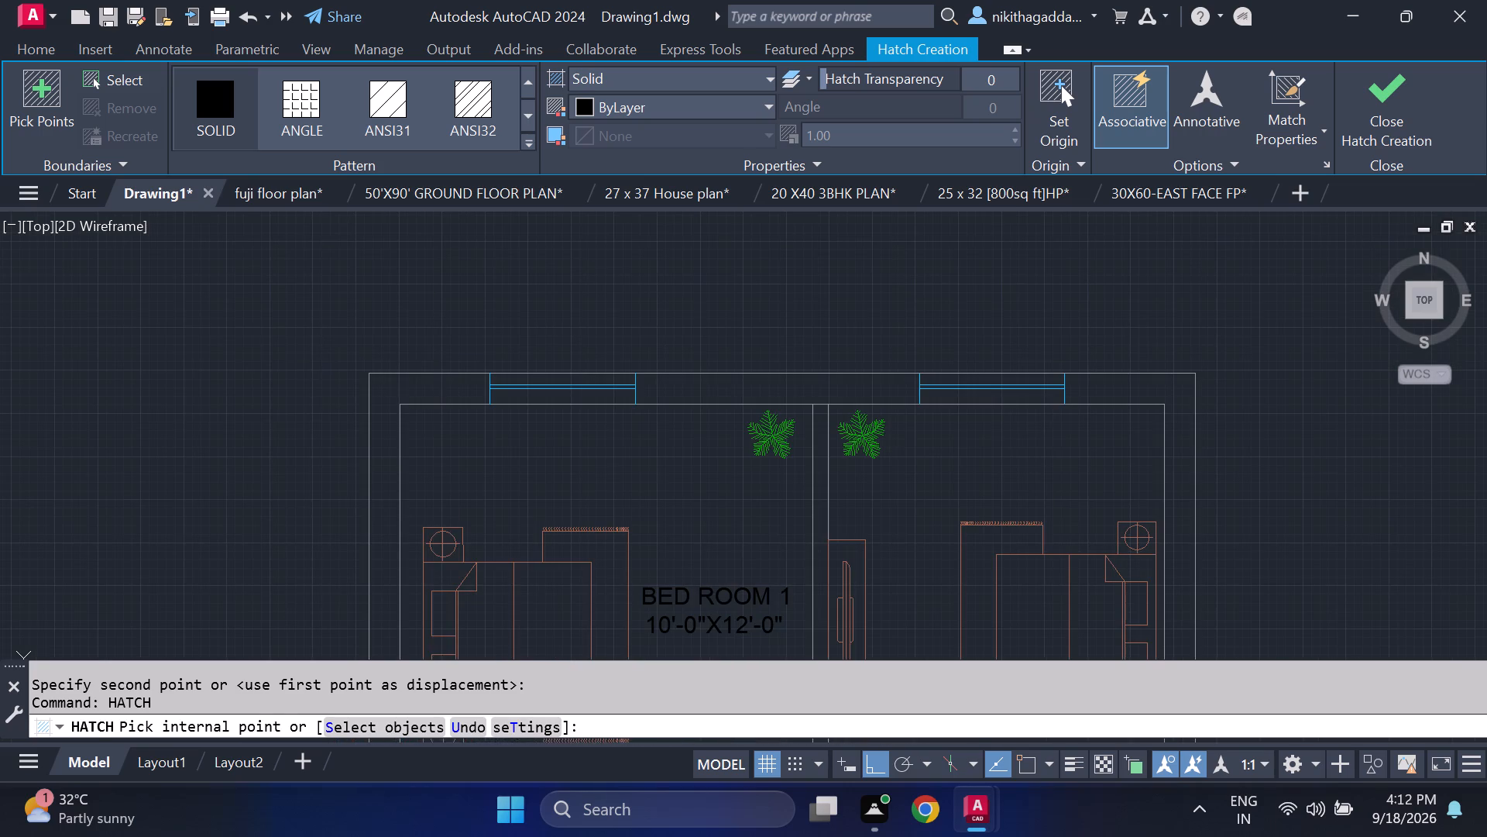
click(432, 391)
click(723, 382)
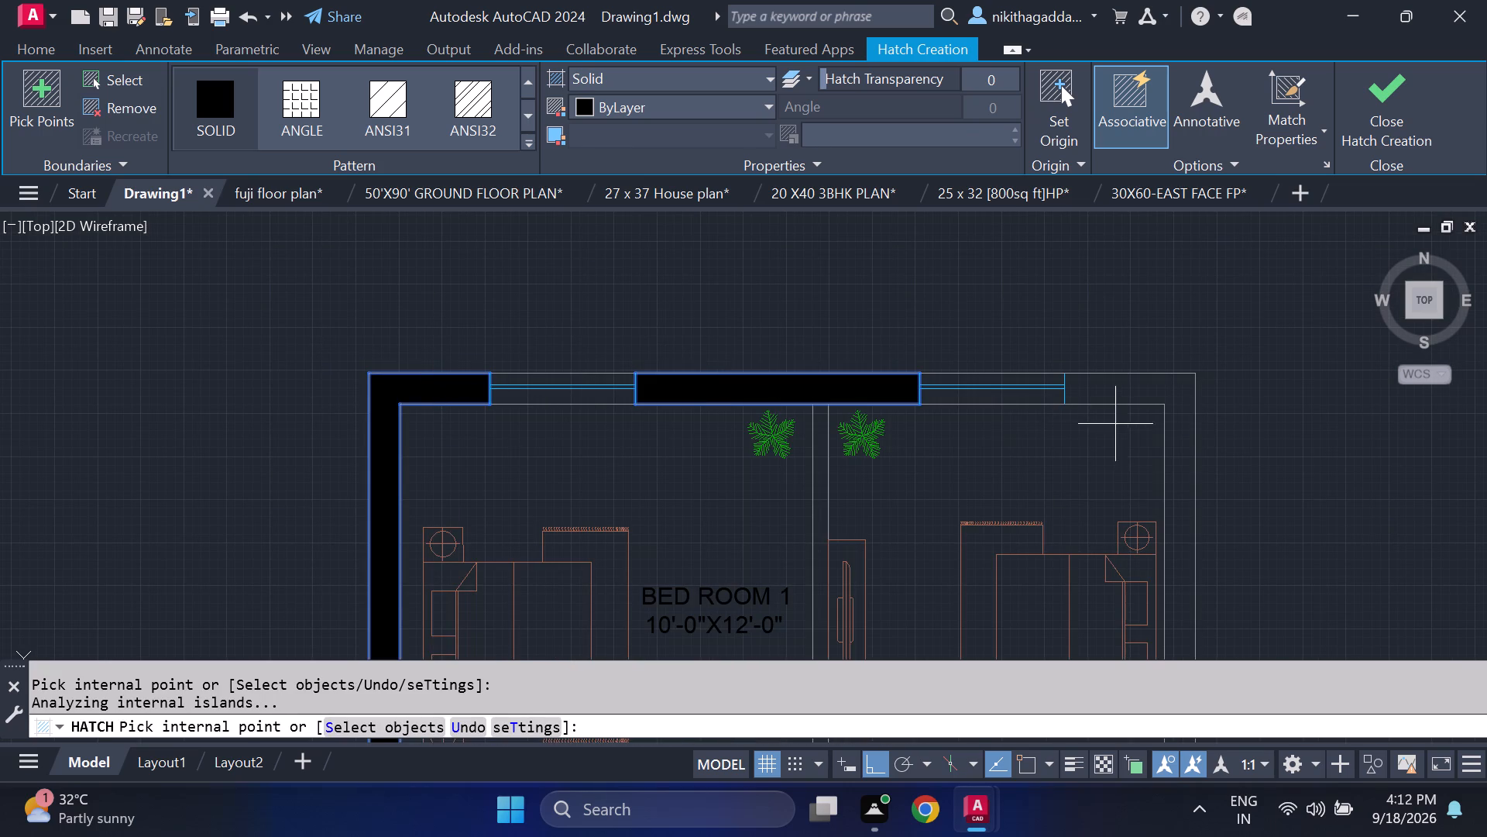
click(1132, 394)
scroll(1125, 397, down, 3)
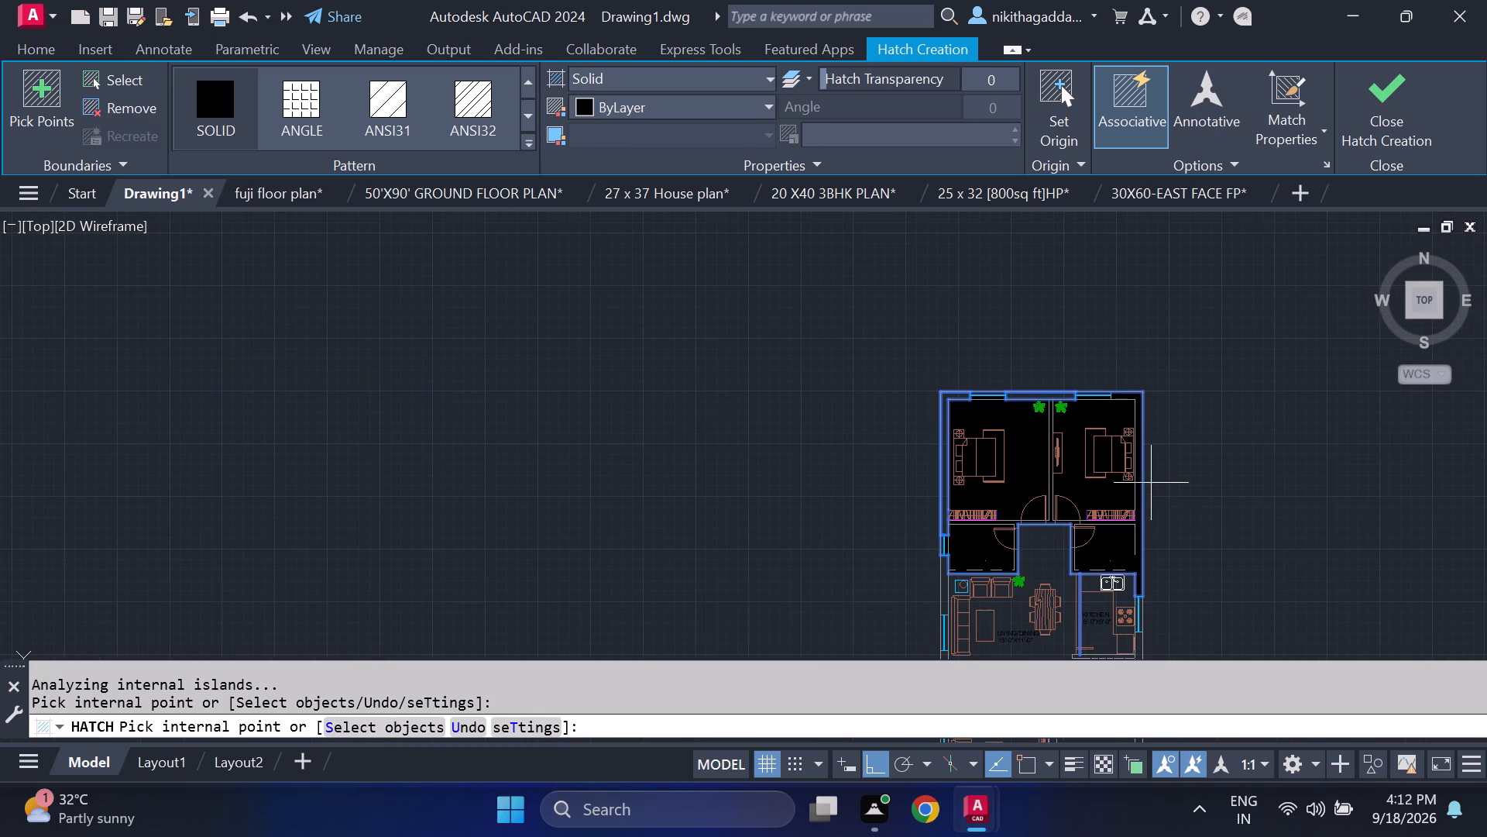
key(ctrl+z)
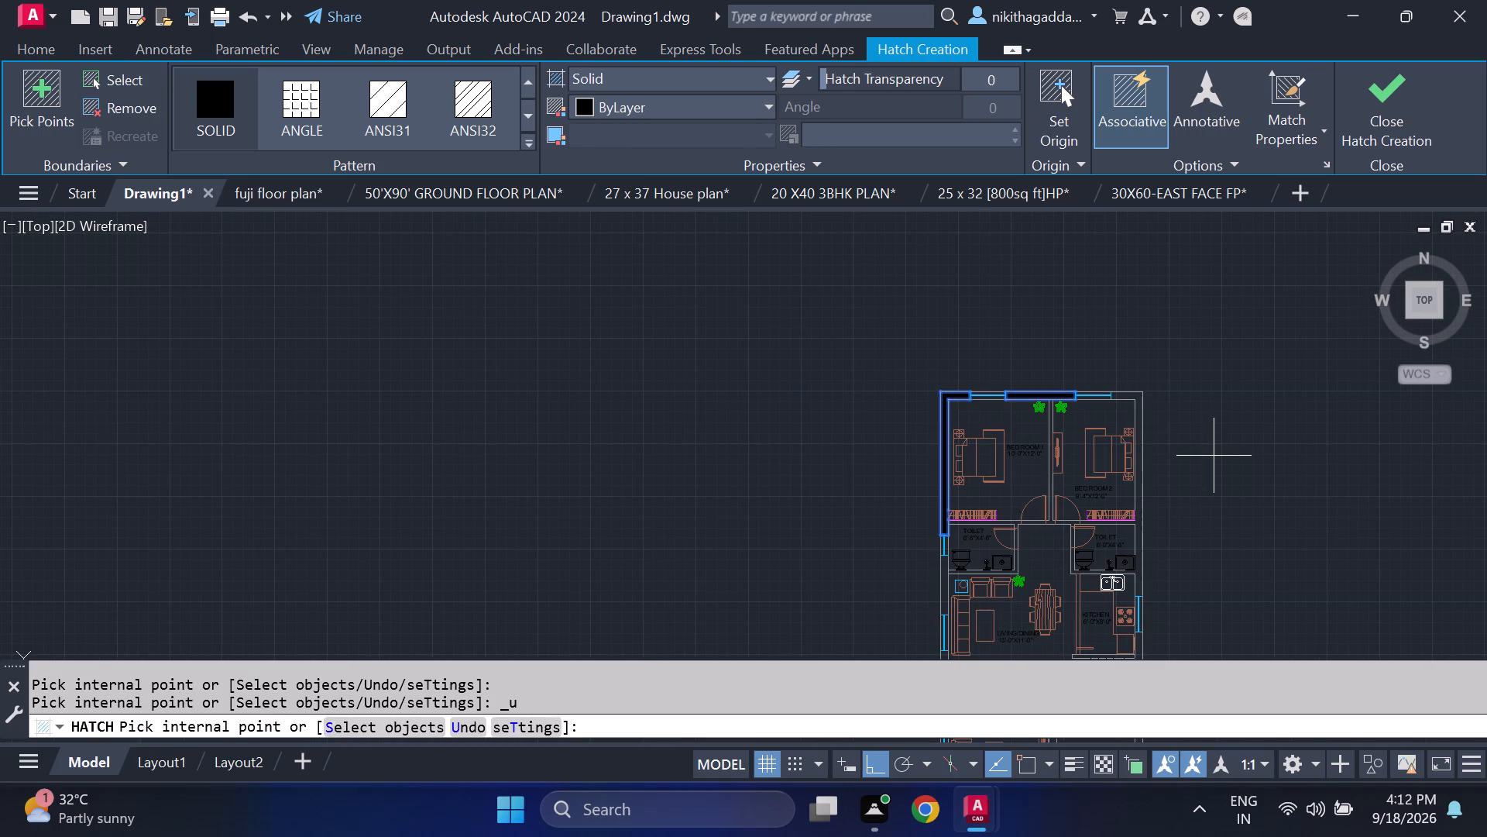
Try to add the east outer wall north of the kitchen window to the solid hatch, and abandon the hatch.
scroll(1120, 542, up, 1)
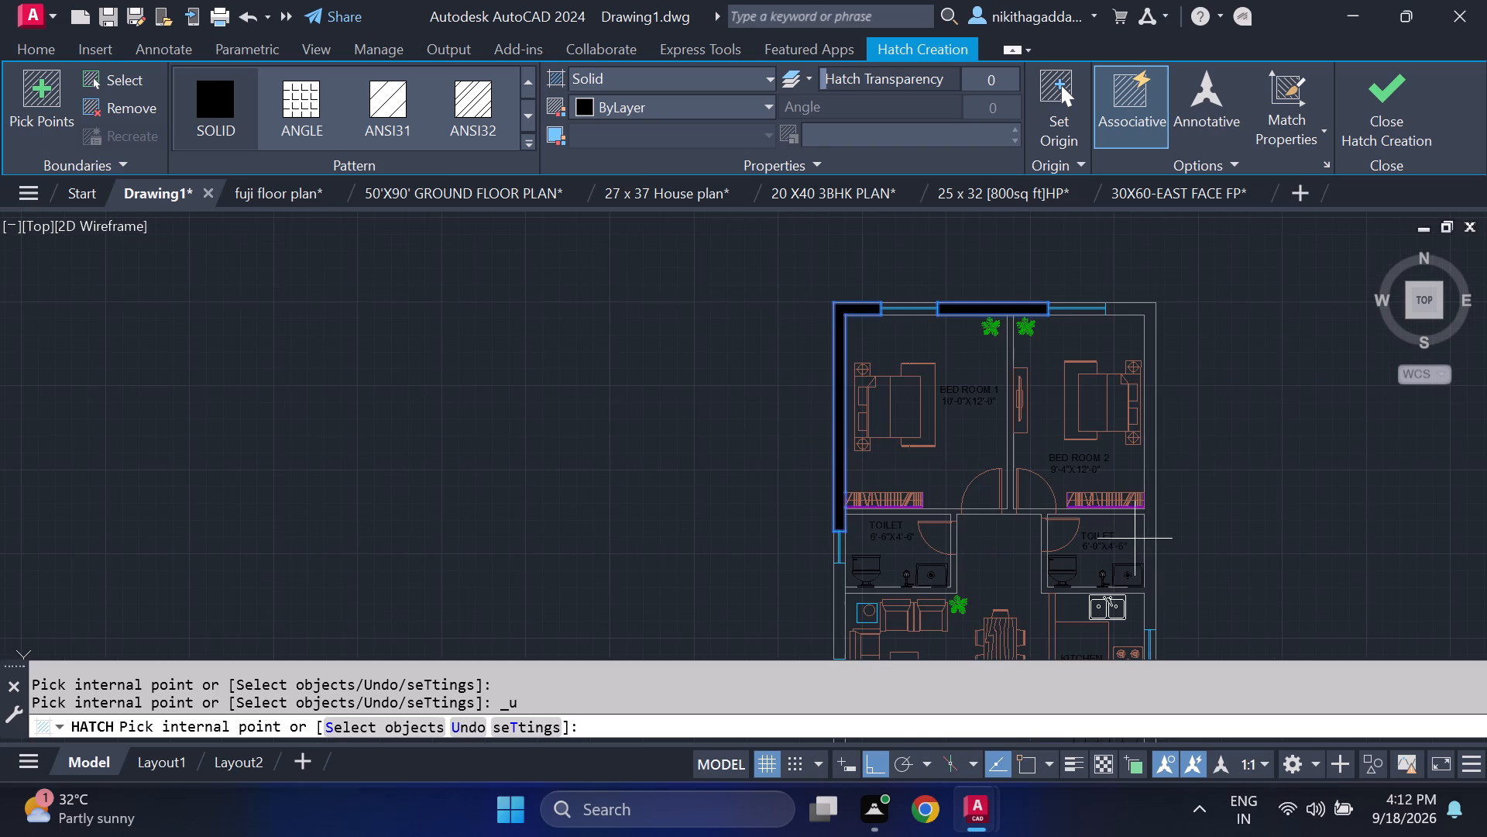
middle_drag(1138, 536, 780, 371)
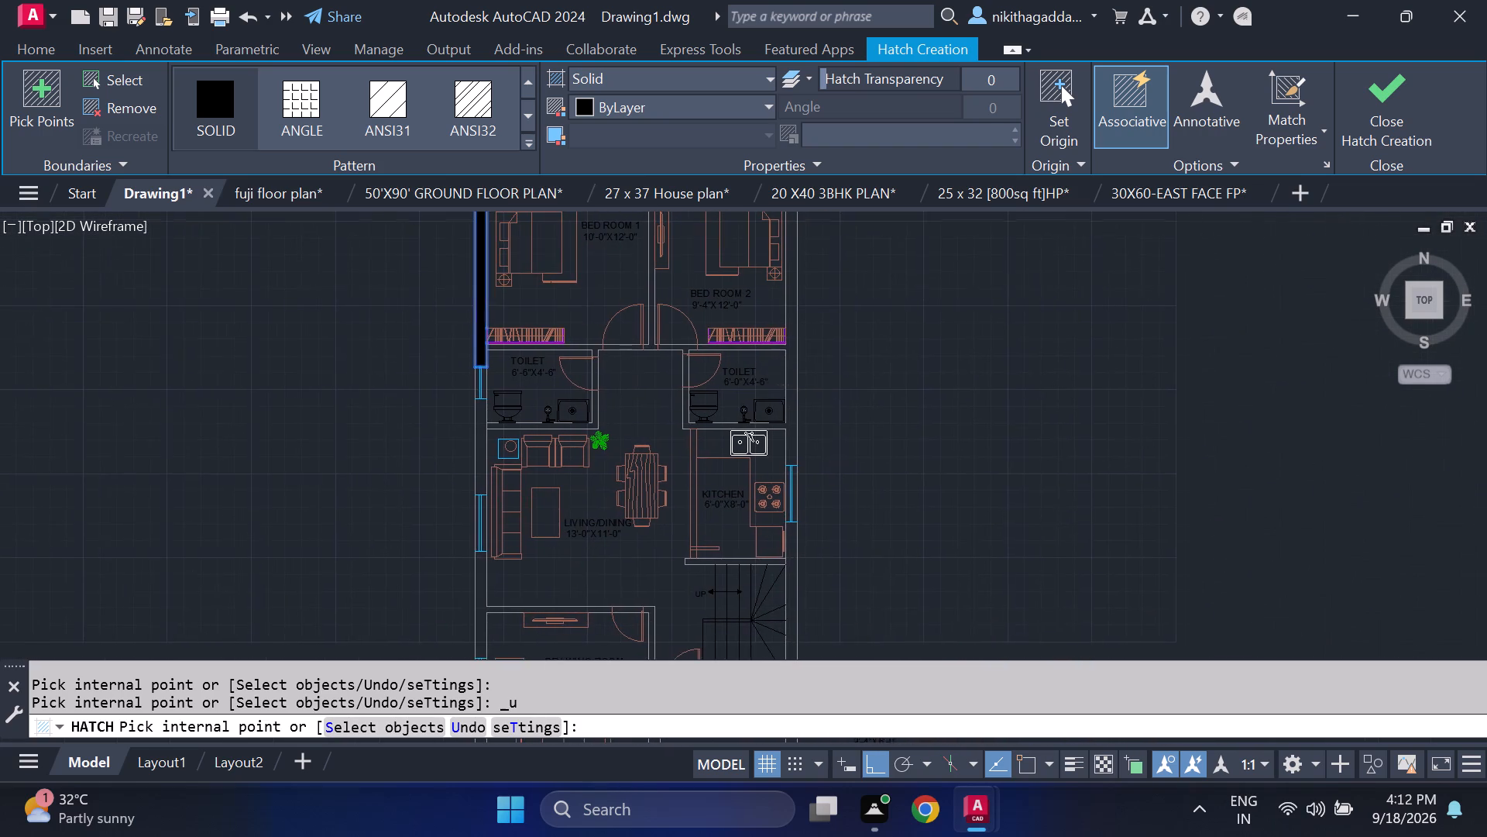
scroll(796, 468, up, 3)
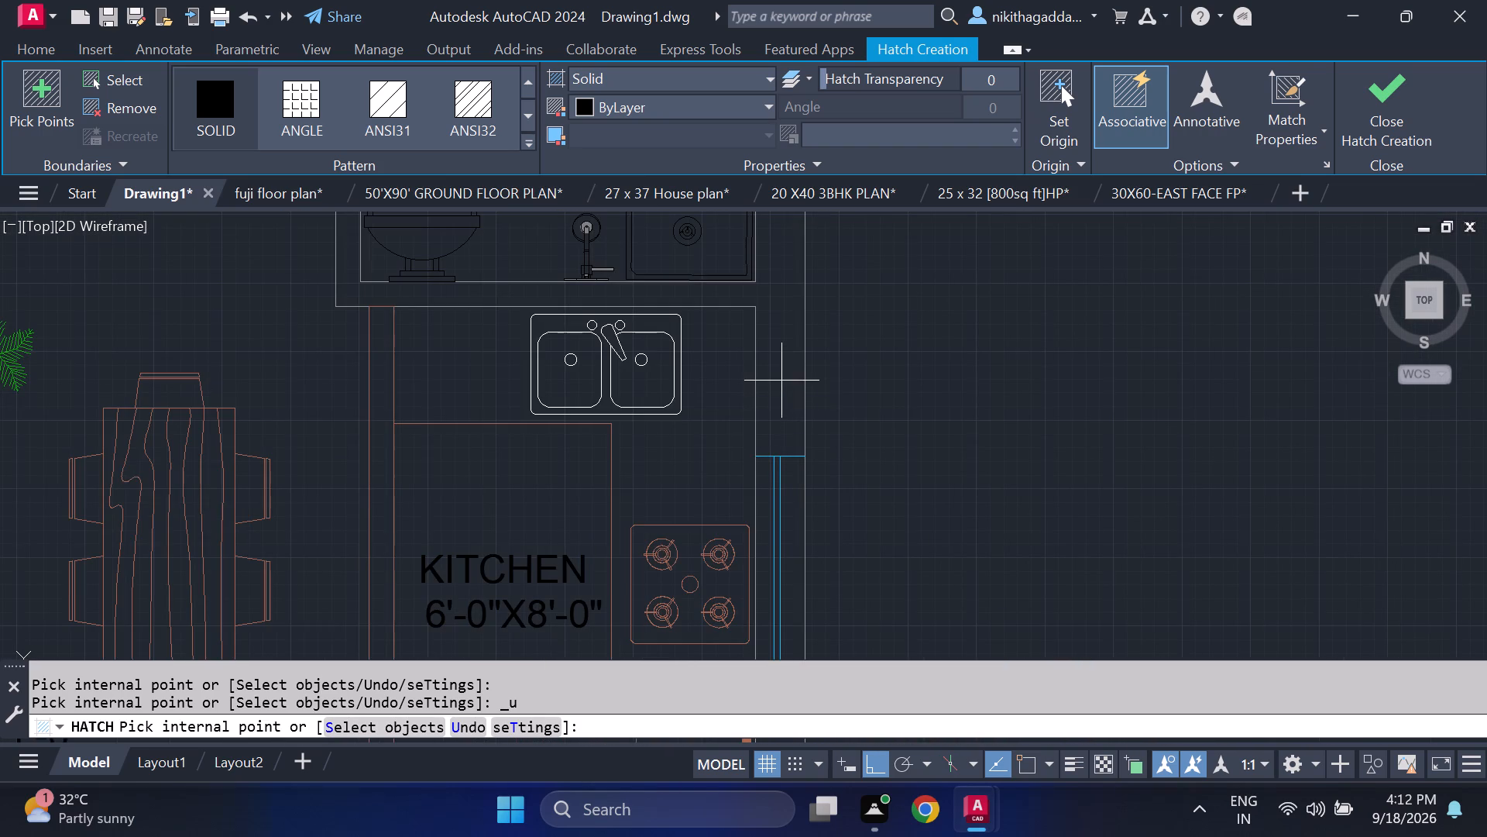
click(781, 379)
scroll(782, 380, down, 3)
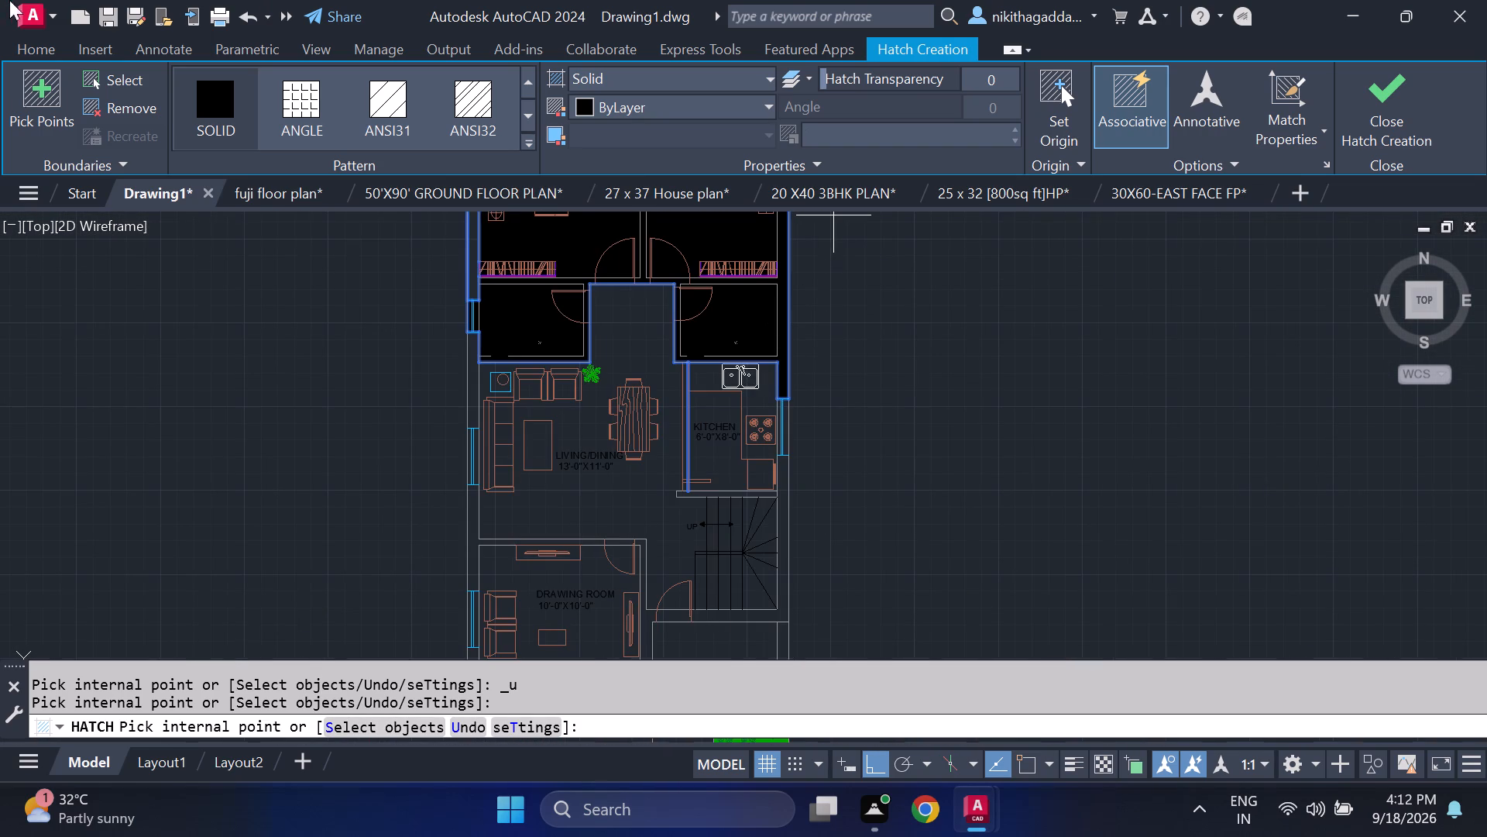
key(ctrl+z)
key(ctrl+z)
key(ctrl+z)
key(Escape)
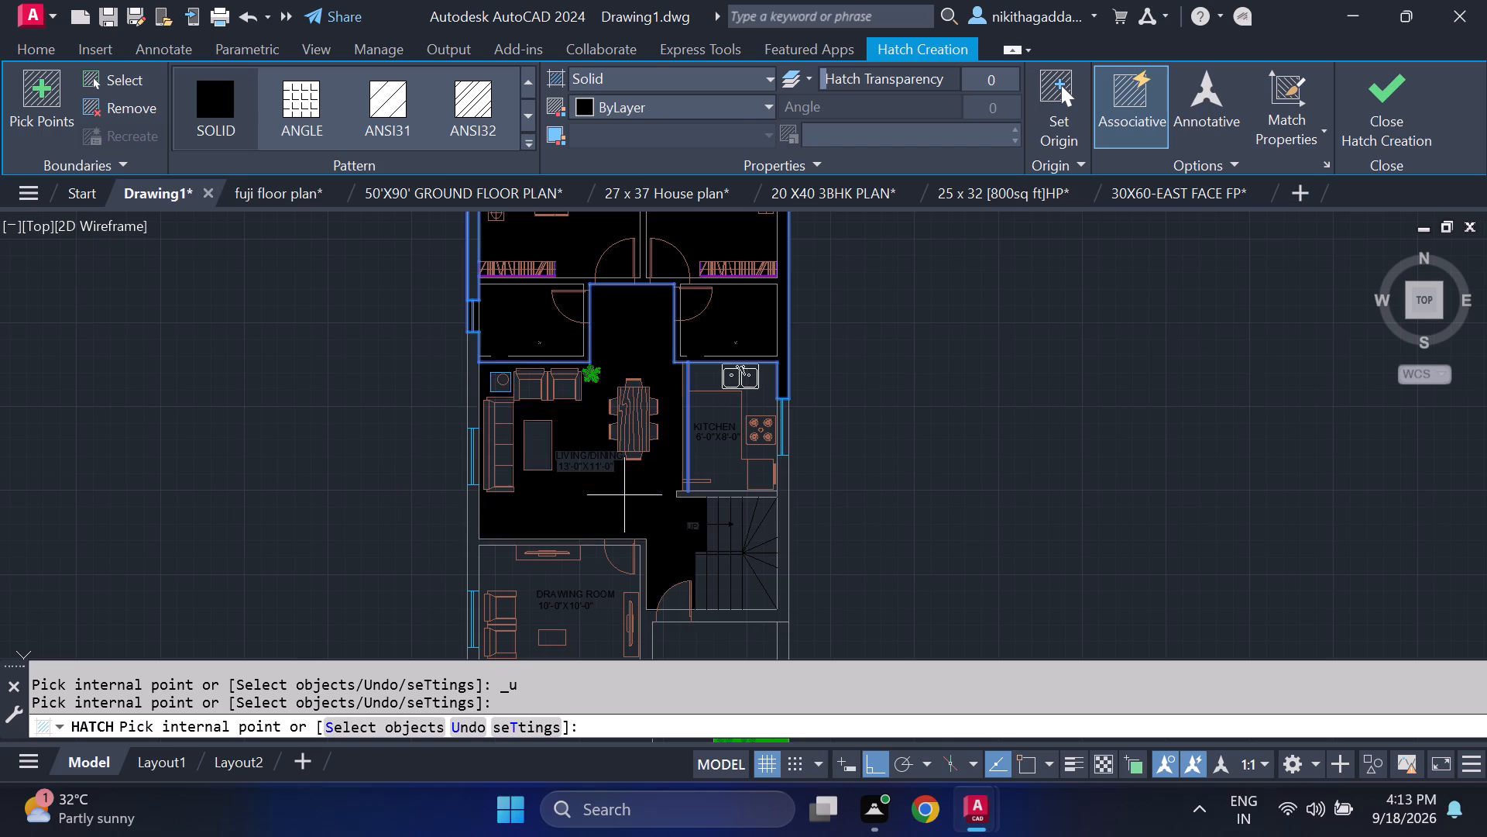
Move the PORCH label and its 9'-4"X6'-0" size text straight east, out of the porch and clear of the outer wall.
scroll(725, 433, down, 4)
middle_drag(695, 350, 699, 354)
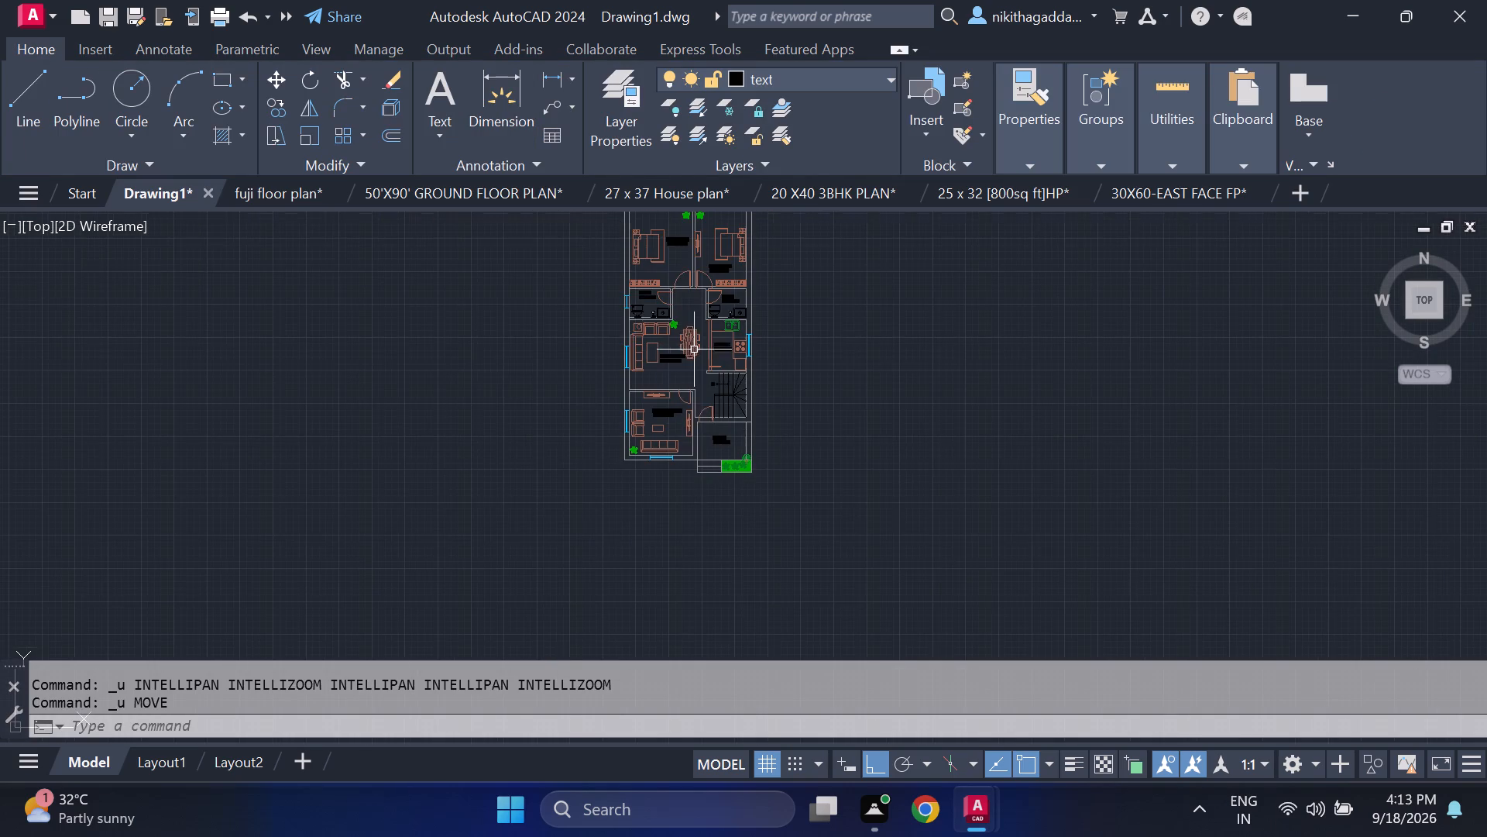
middle_drag(699, 354, 698, 478)
scroll(698, 469, up, 2)
middle_drag(828, 579, 855, 388)
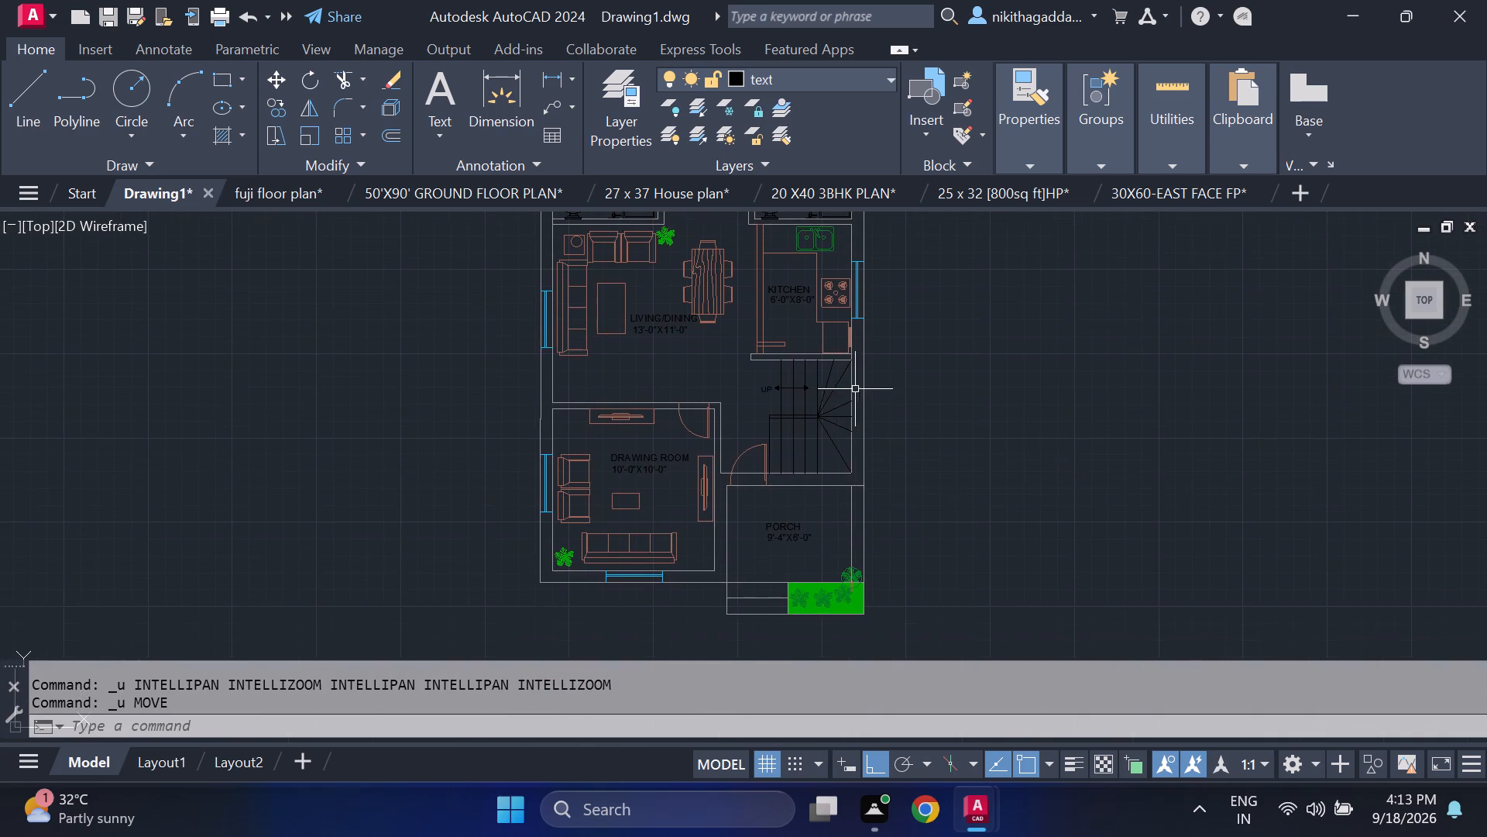
scroll(795, 516, down, 2)
scroll(795, 509, up, 3)
middle_drag(826, 554, 843, 459)
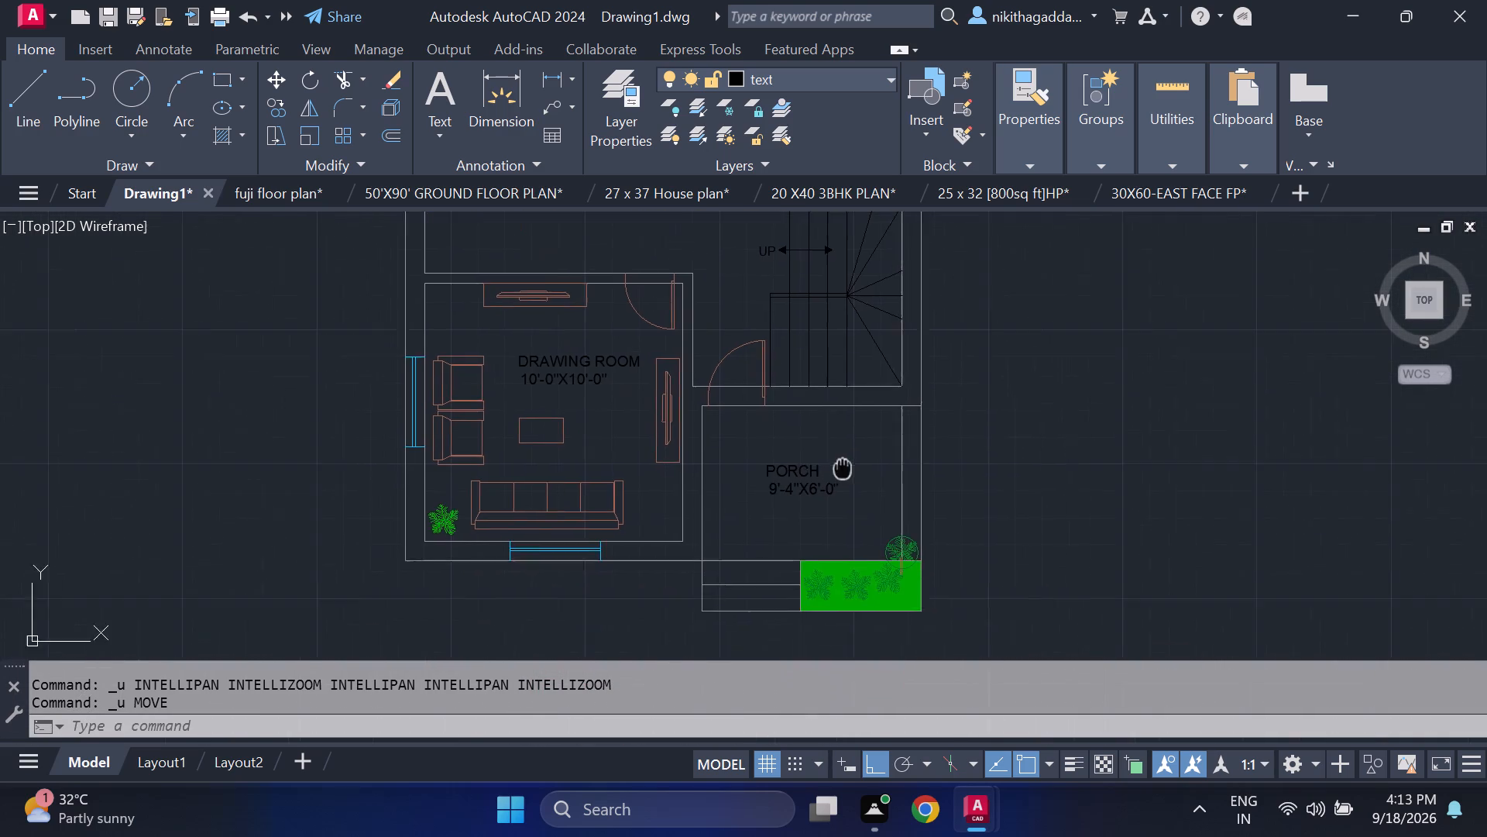
middle_drag(843, 459, 843, 255)
middle_drag(842, 260, 844, 388)
scroll(840, 376, up, 2)
click(840, 376)
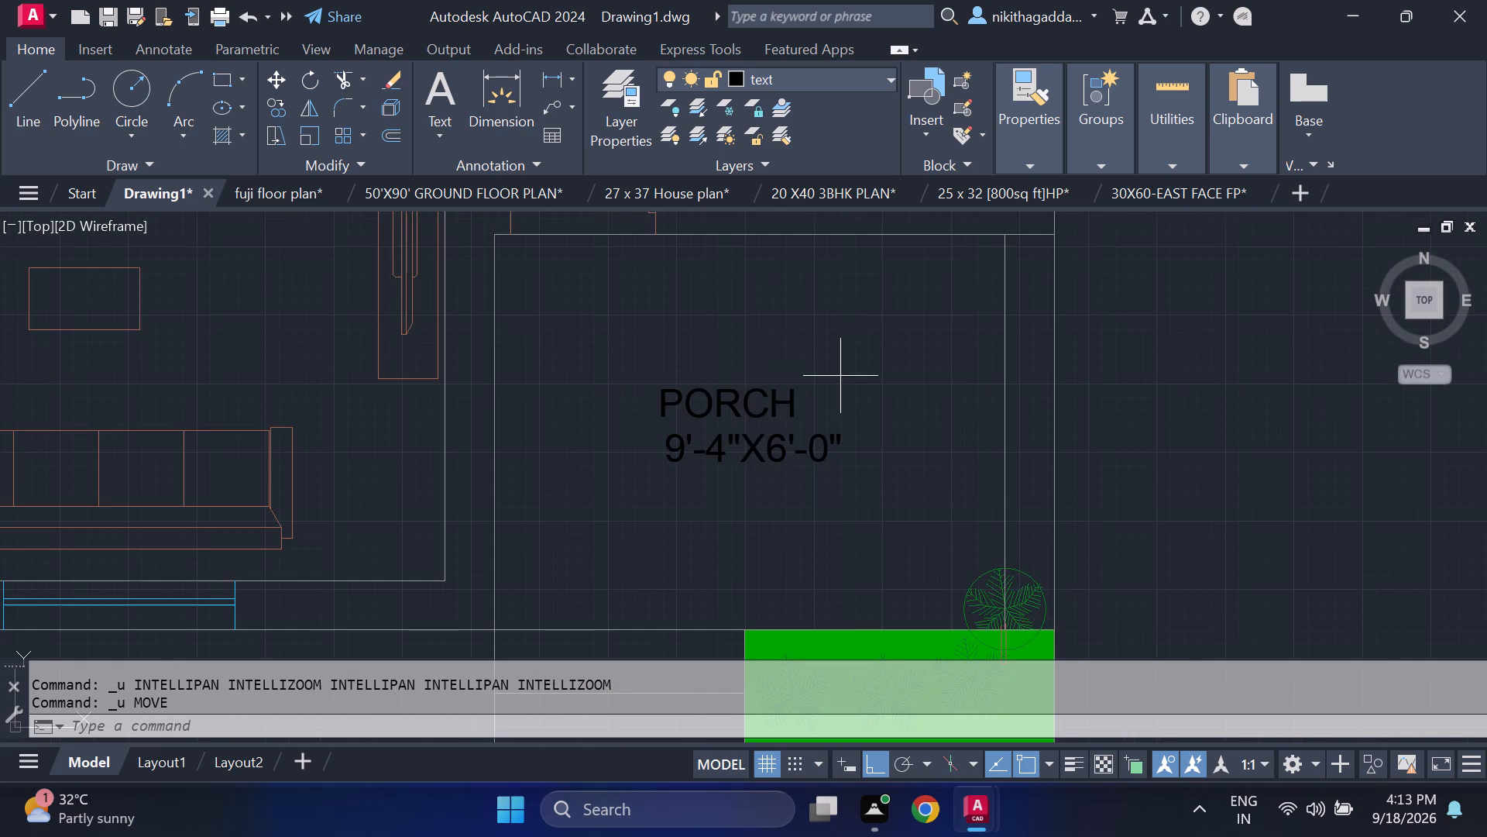
click(737, 433)
scroll(756, 430, down, 2)
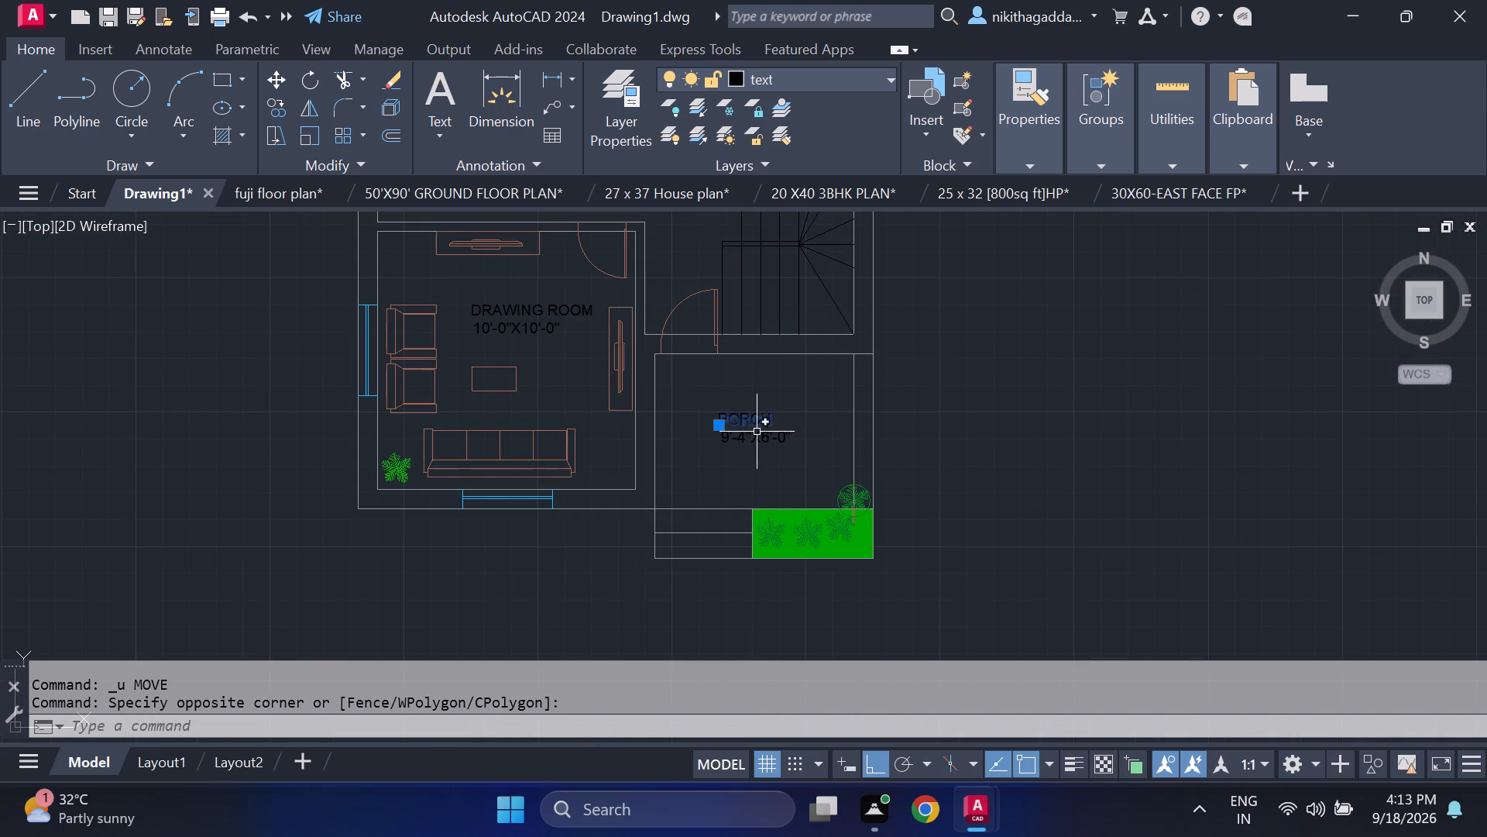
scroll(762, 452, up, 2)
drag(864, 377, 845, 381)
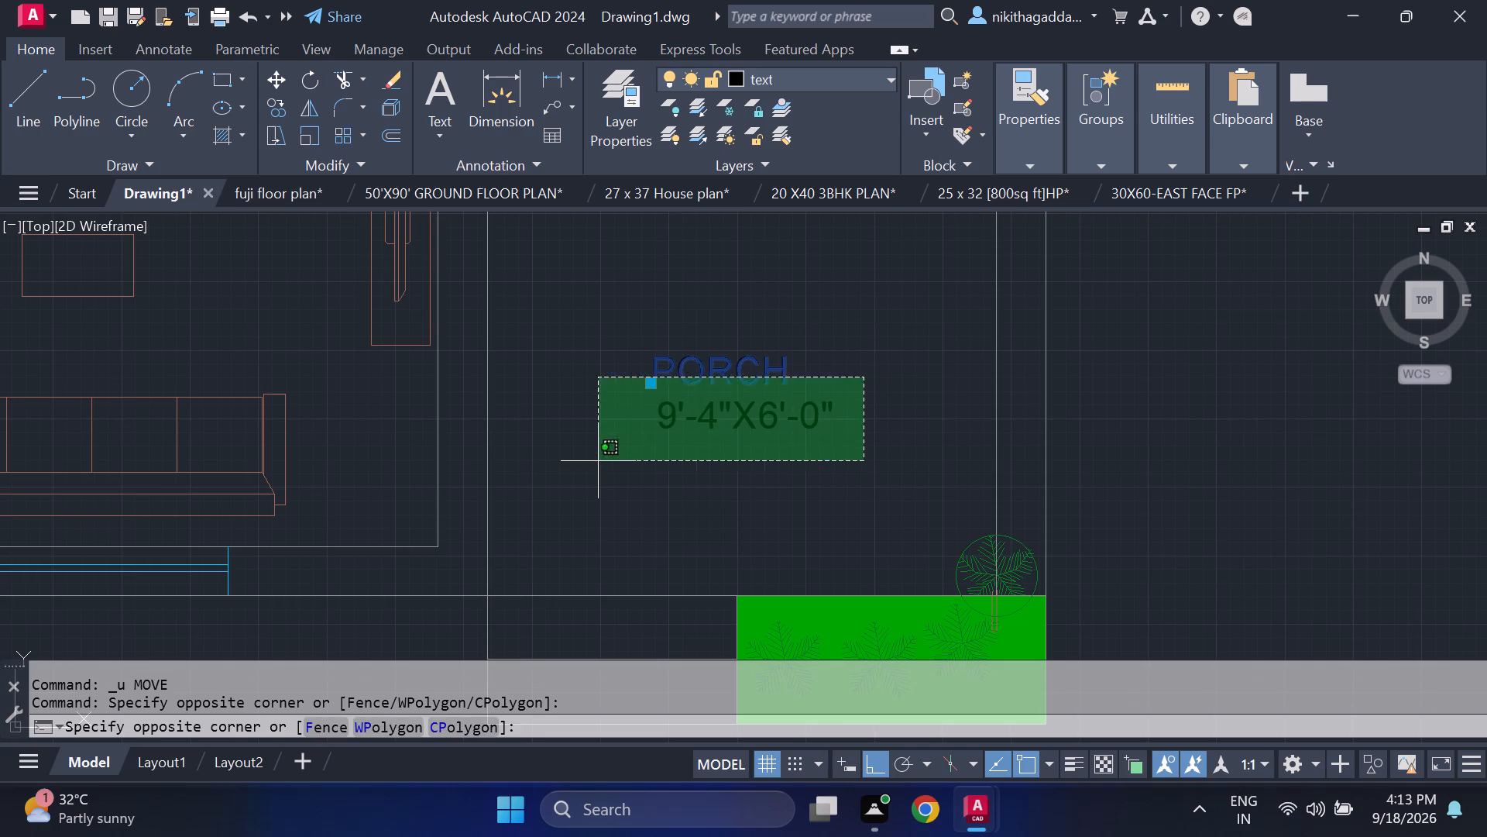
click(598, 461)
key(n)
key(BackSpace)
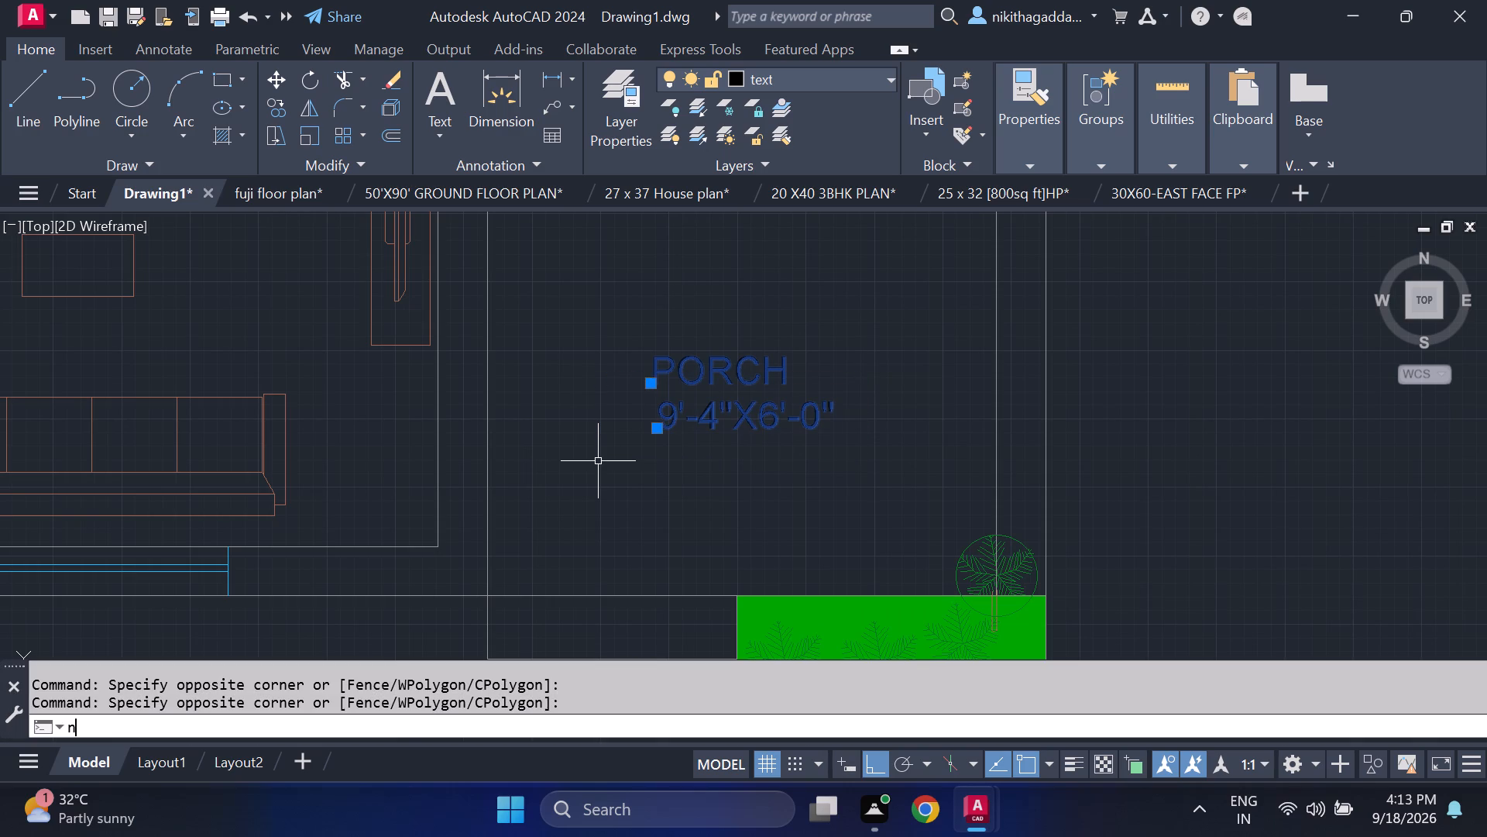
key(m)
key(Return)
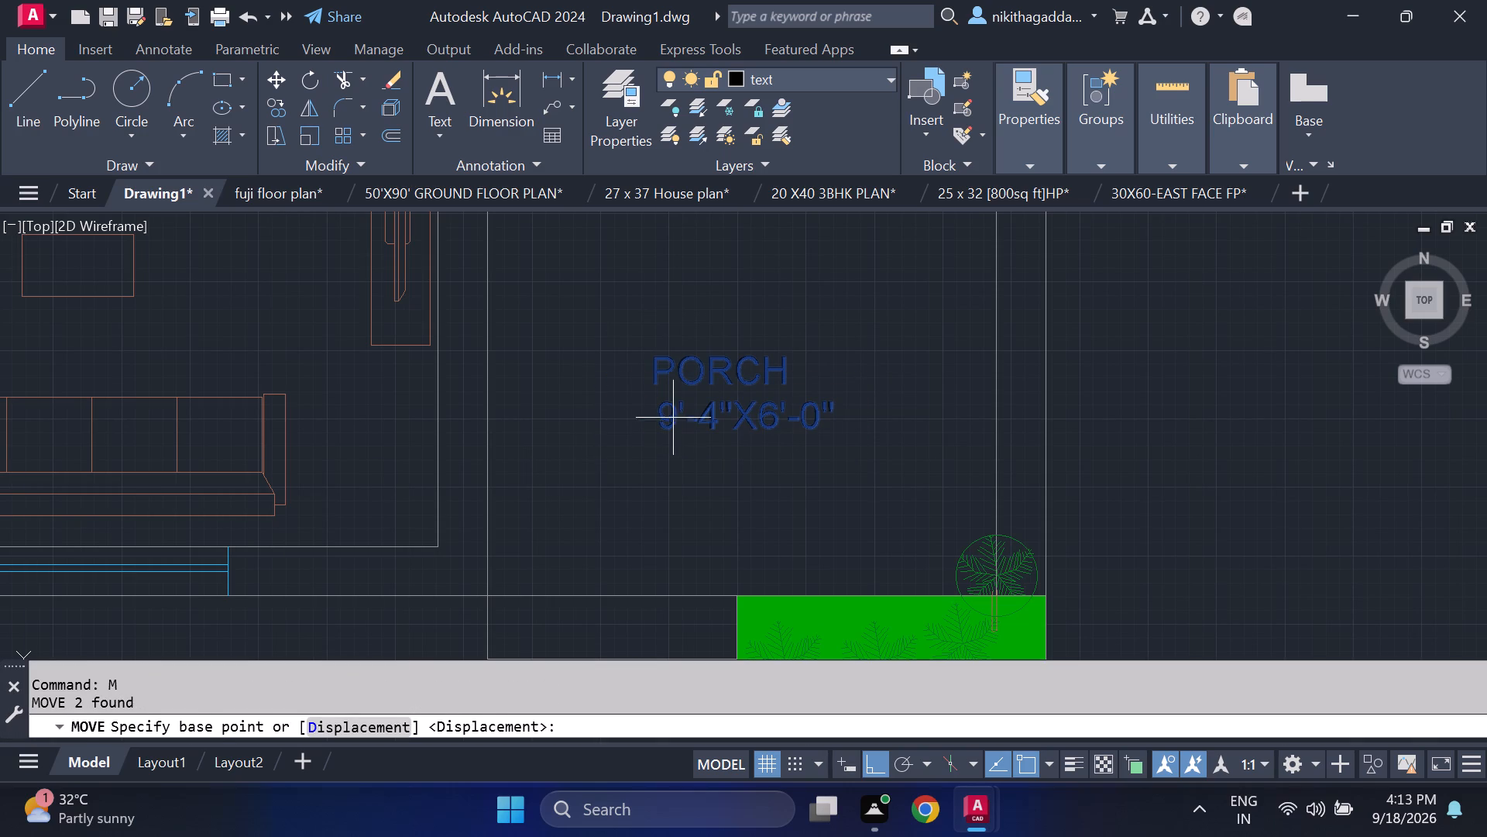
click(673, 422)
click(1231, 453)
Solid-hatch the west outer wall between the living/dining and drawing room windows, including the drawing room's north wall up to its door.
scroll(1204, 466, down, 3)
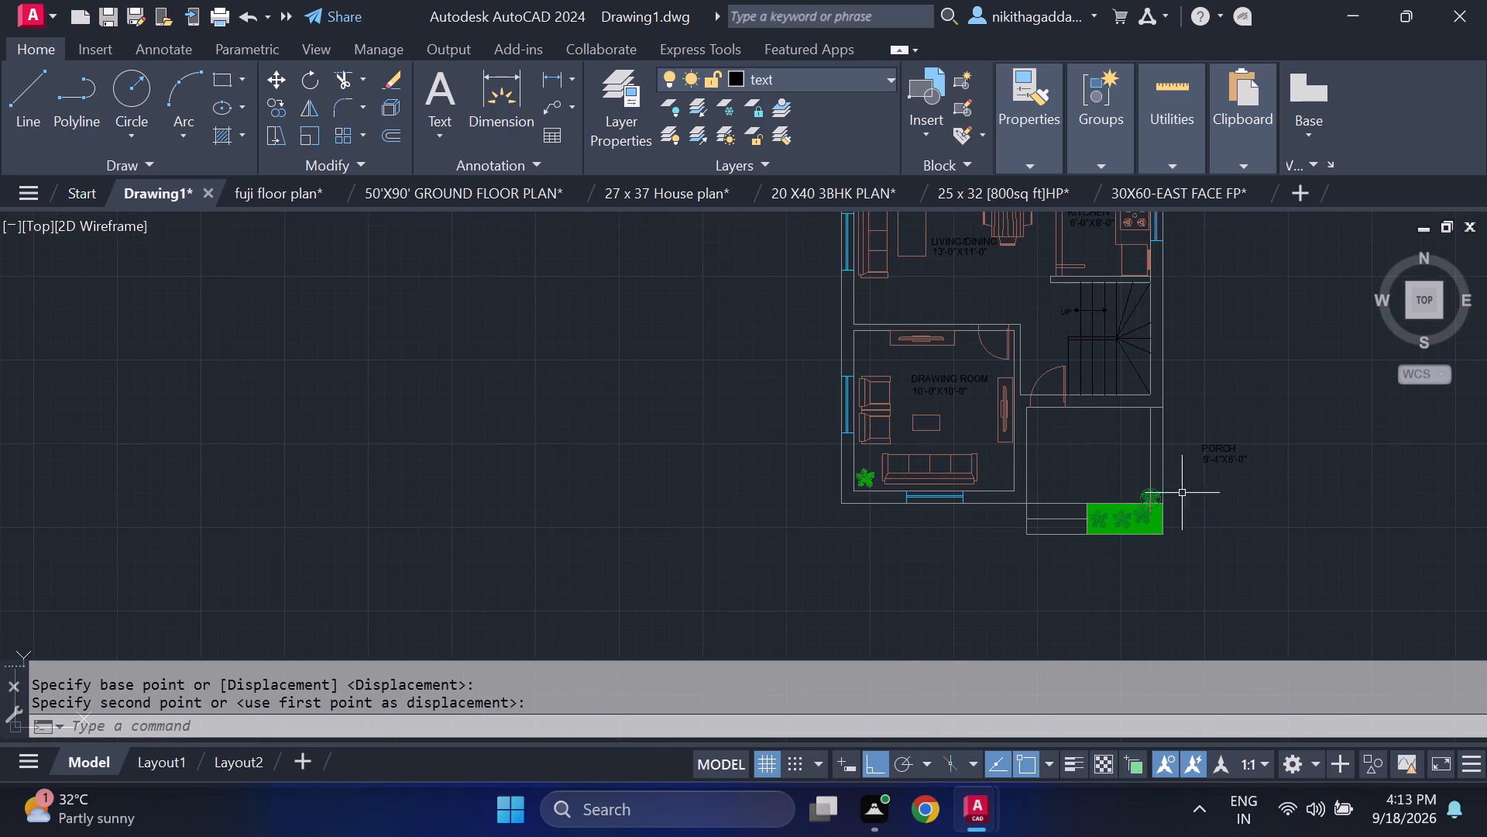
middle_drag(551, 487, 472, 550)
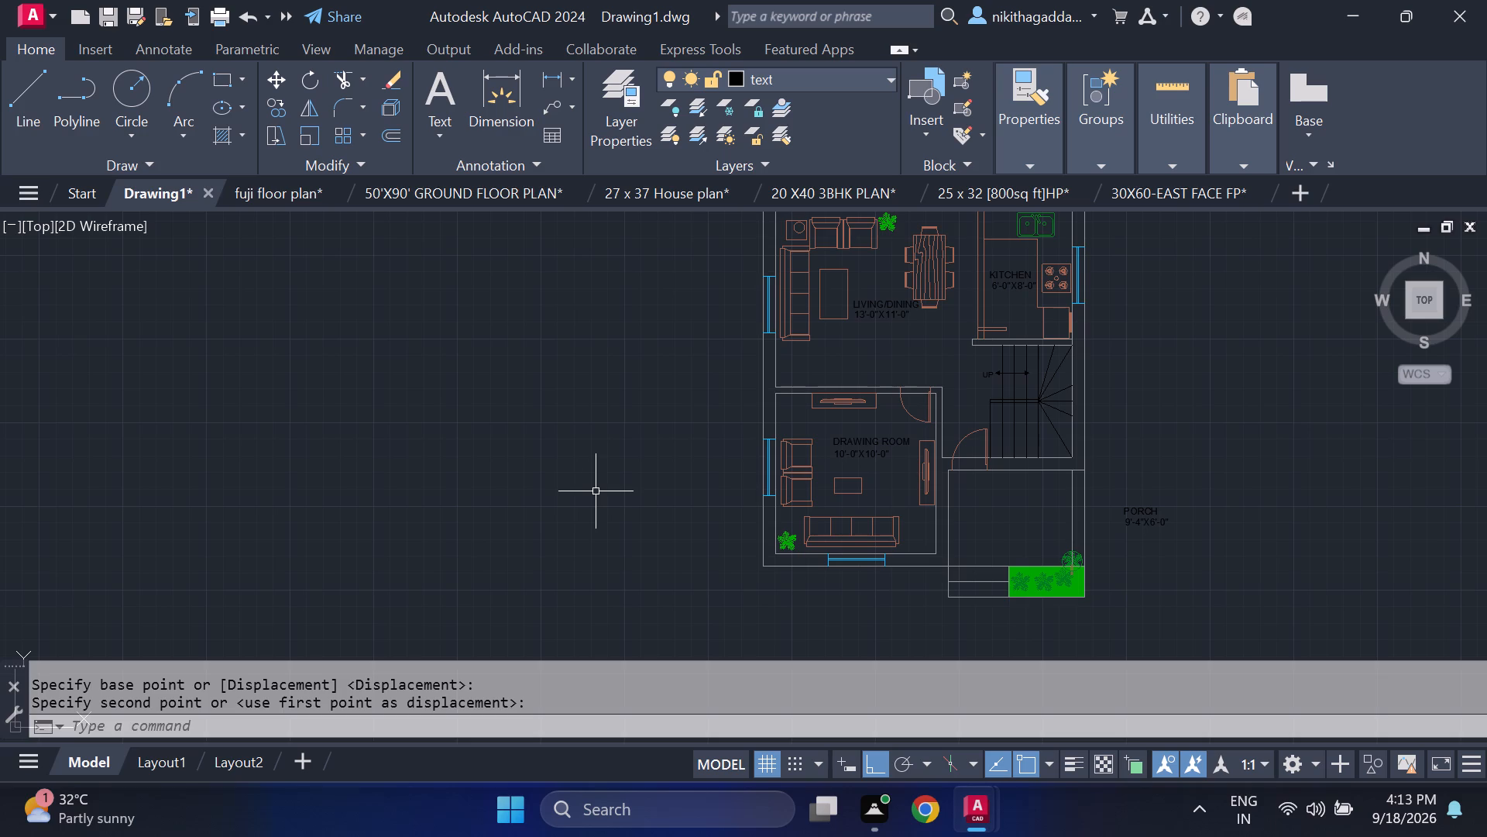
text(hatch)
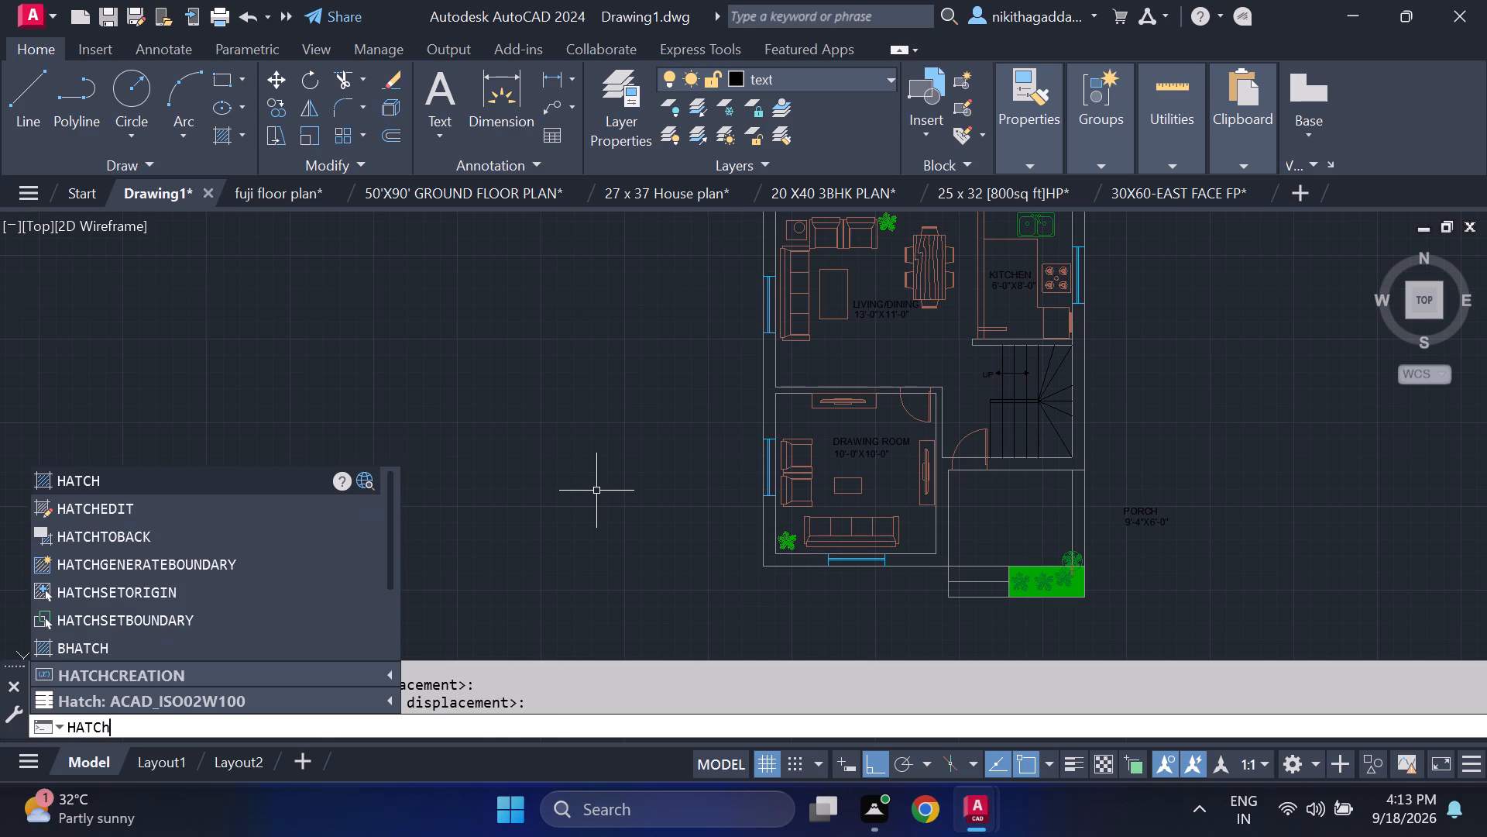
key(Return)
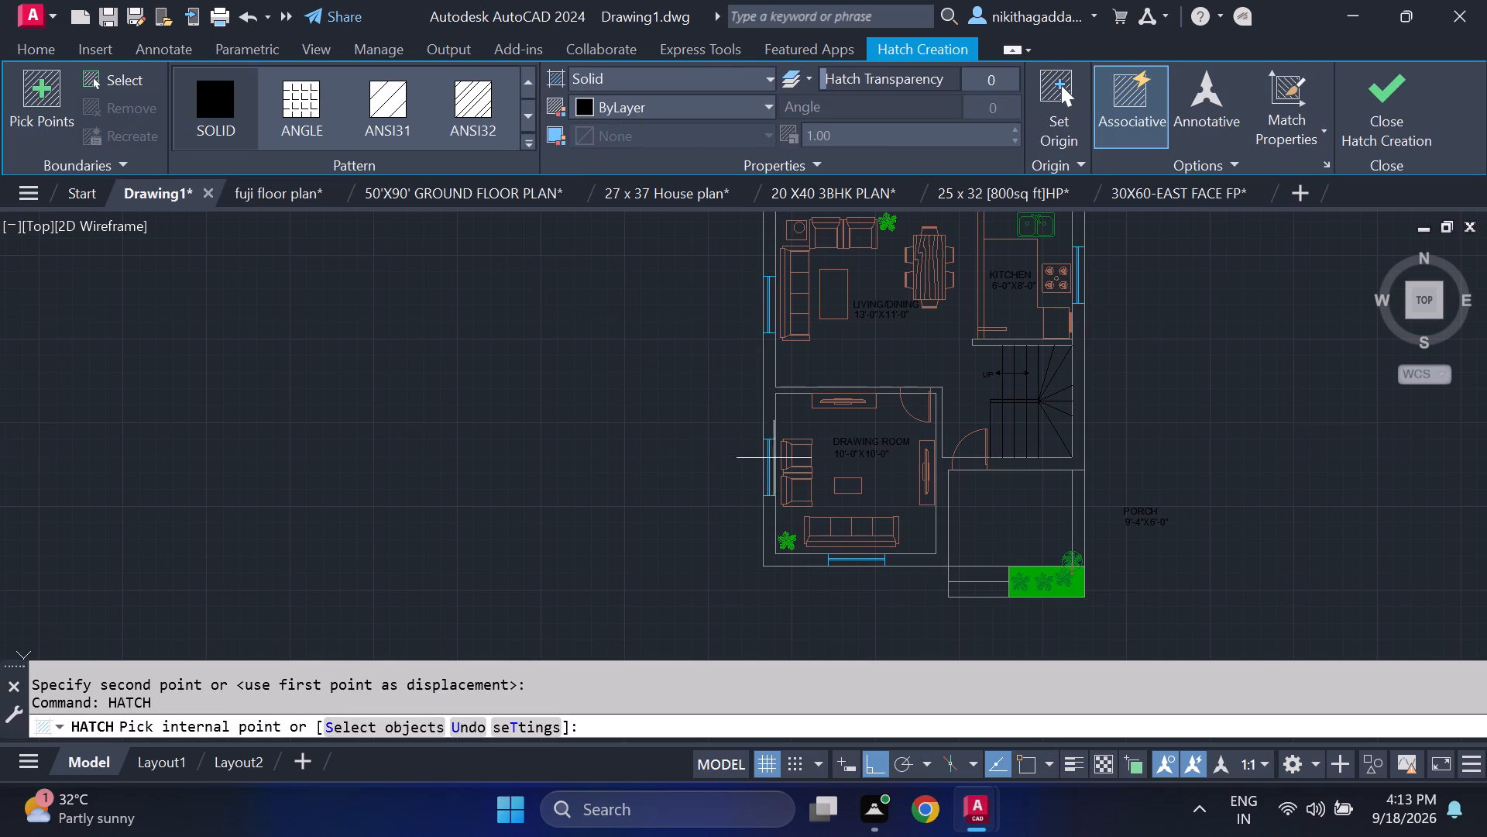
scroll(784, 445, up, 1)
click(759, 379)
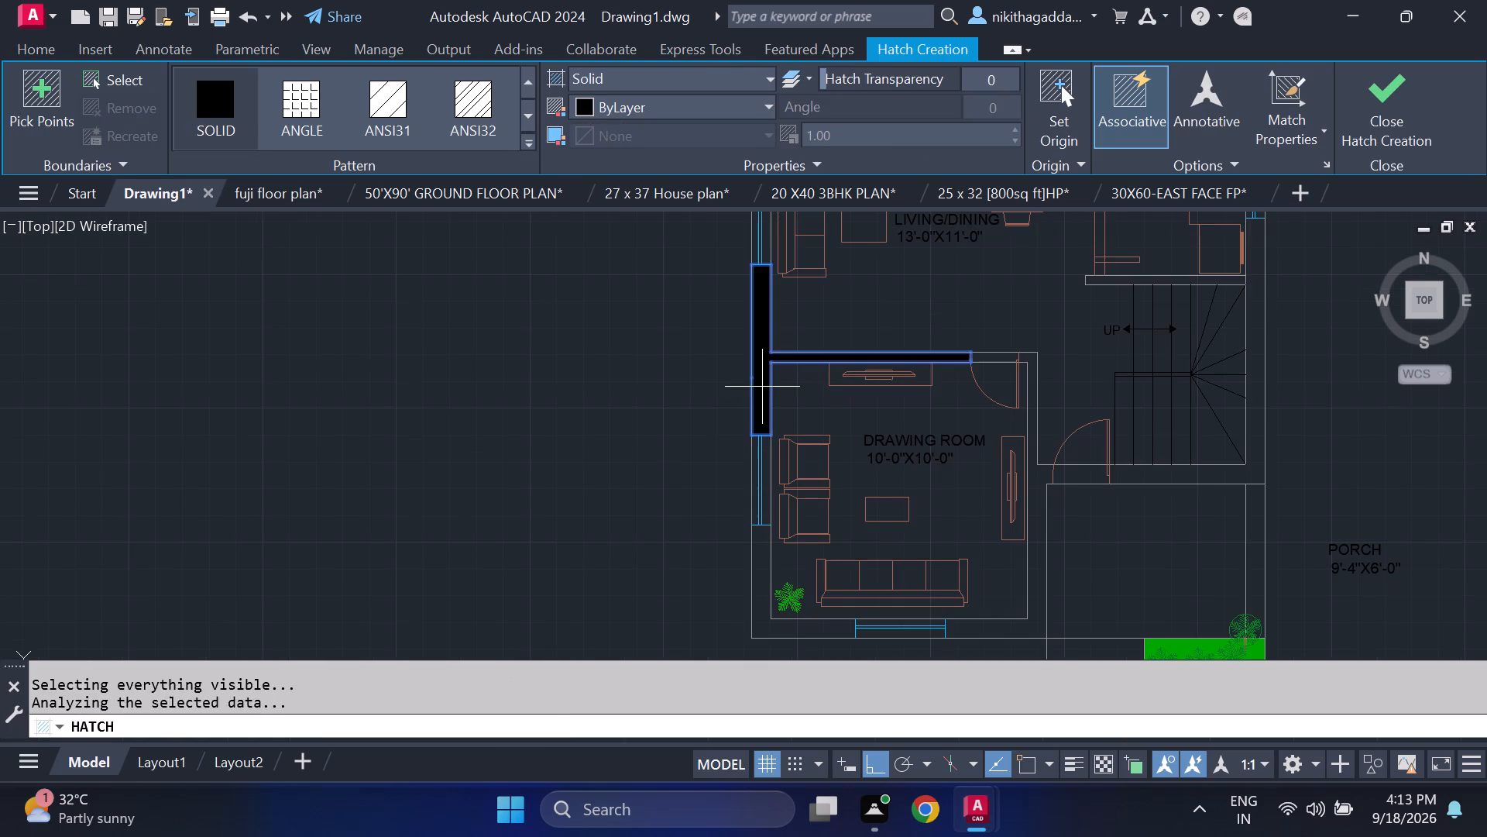
scroll(1062, 387, up, 3)
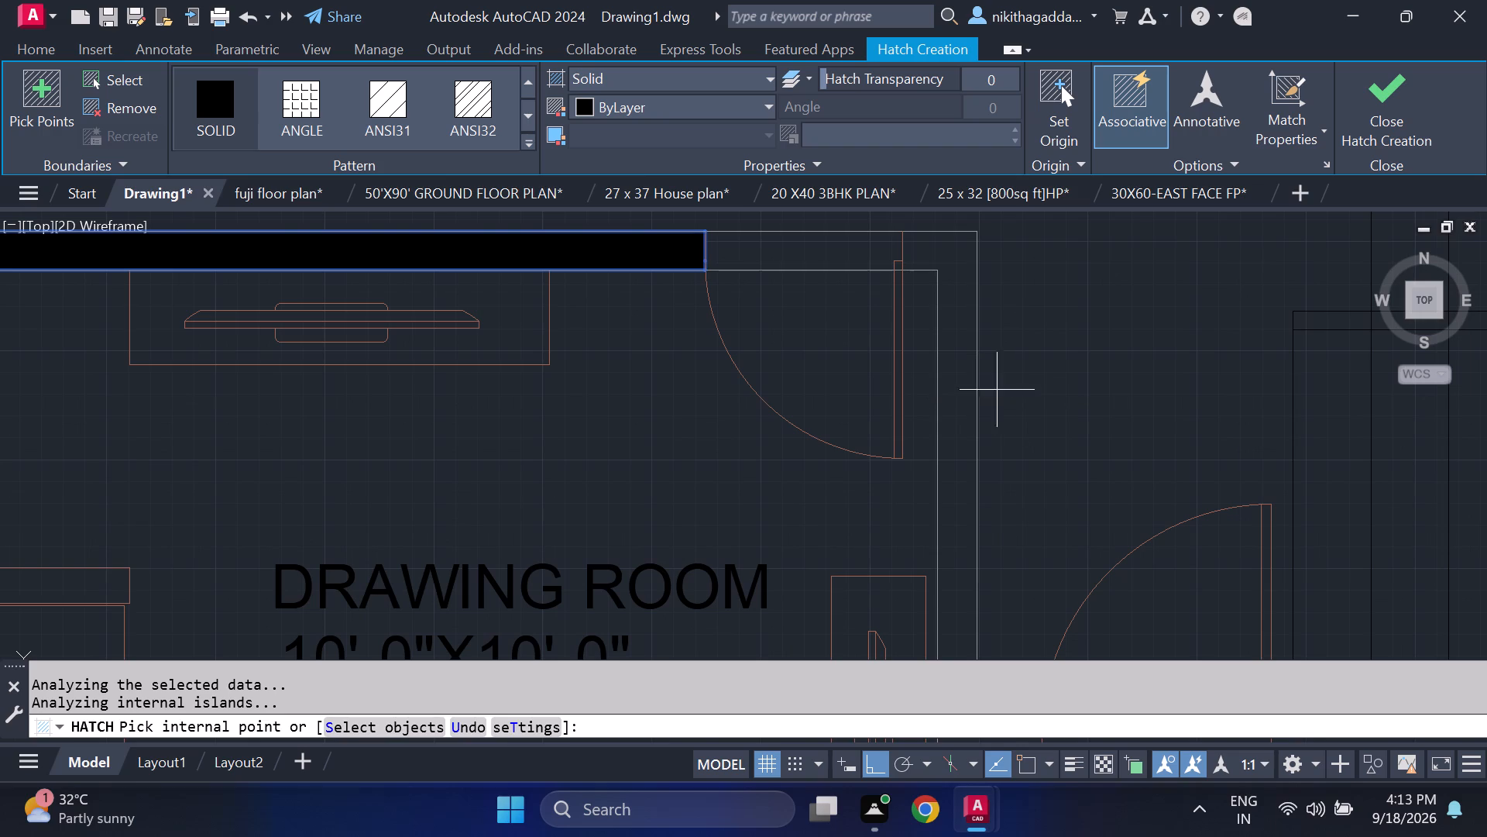
click(1385, 115)
Trim the stair-side wall line across the entrance door opening between the porch and the staircase.
scroll(856, 434, down, 3)
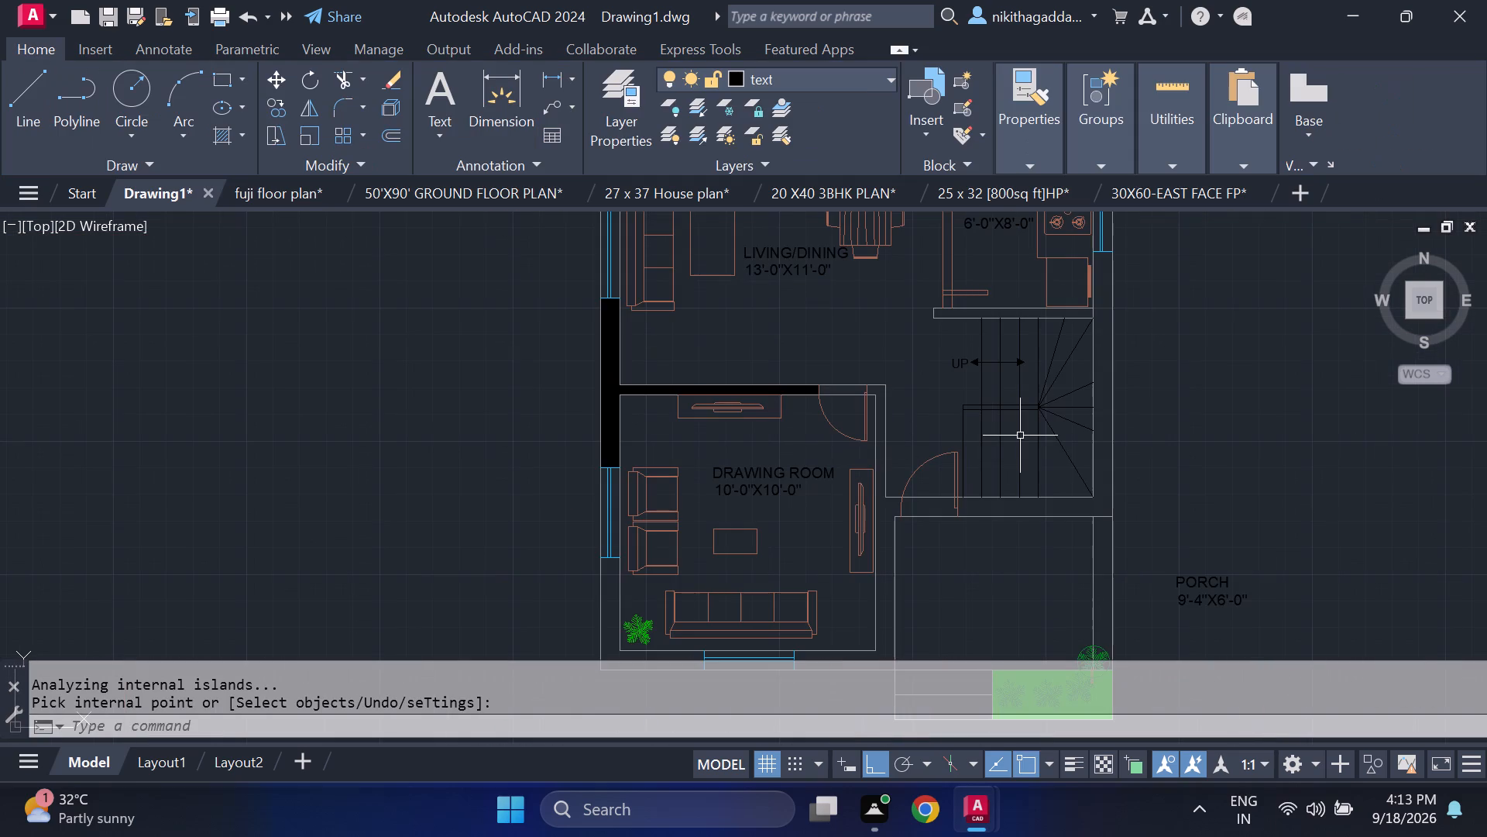
text(tr)
key(Return)
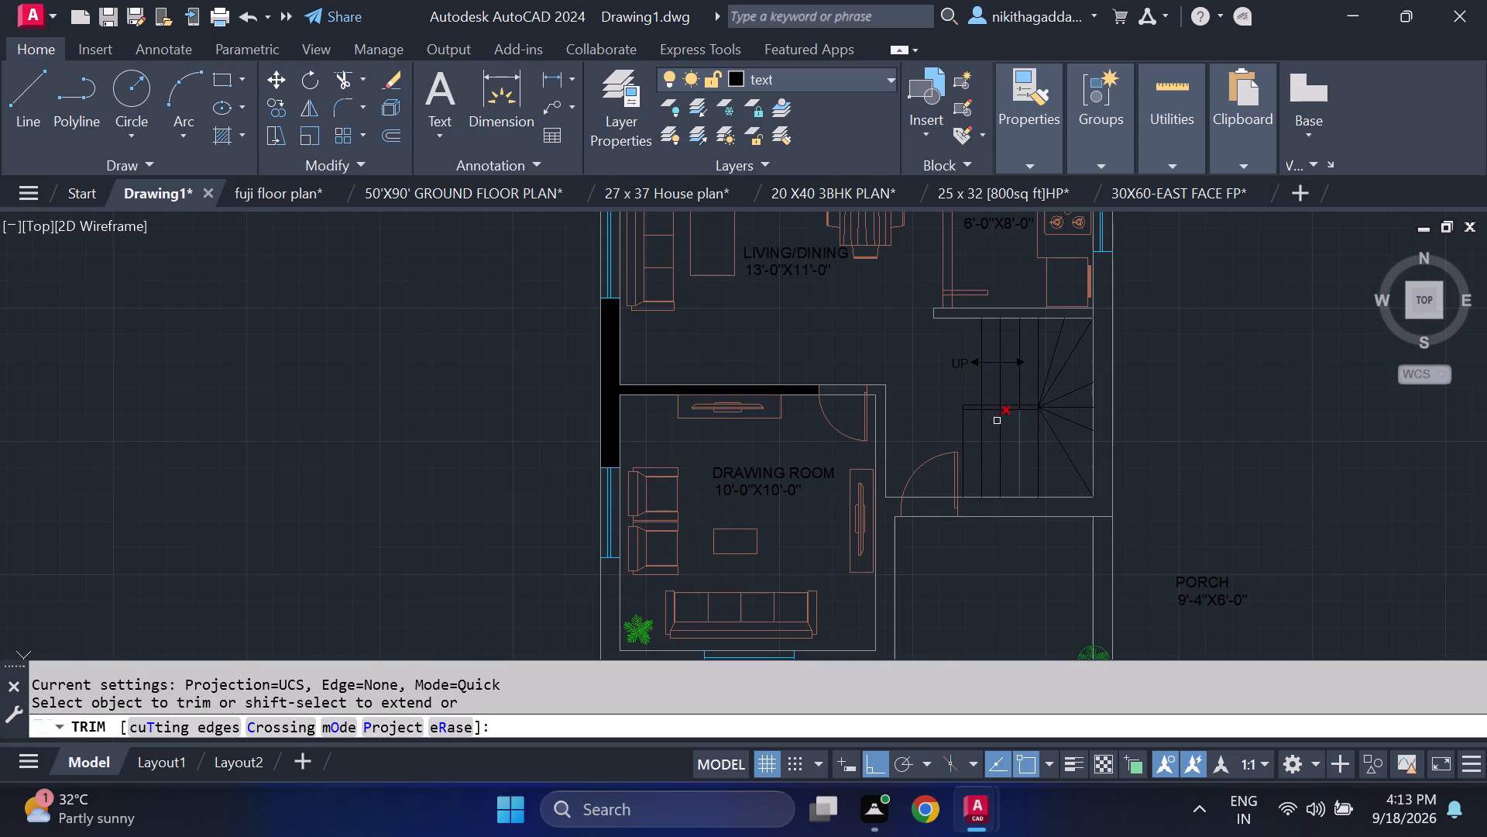
scroll(810, 381, up, 2)
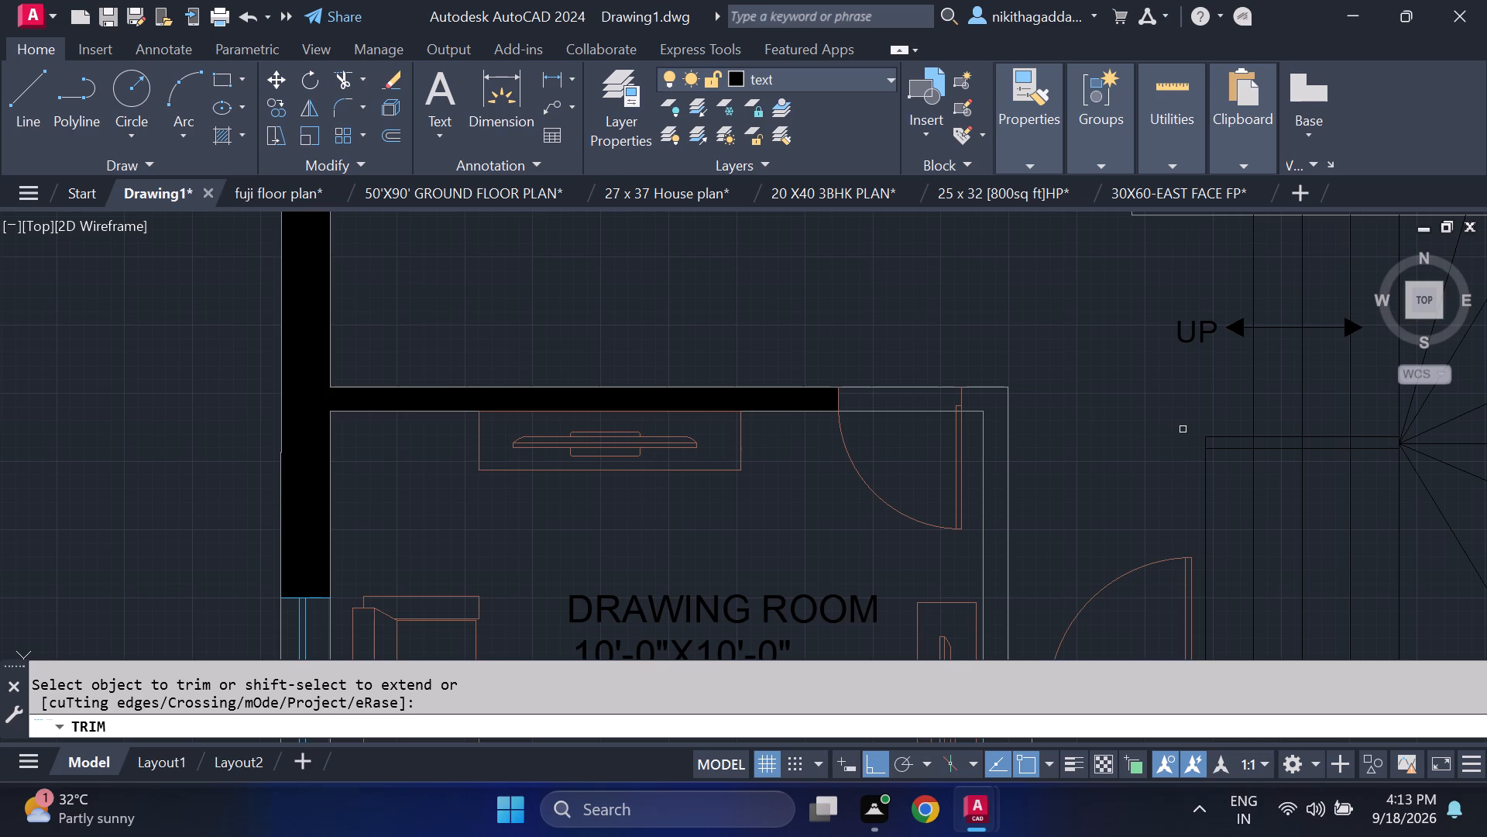
scroll(1183, 429, down, 3)
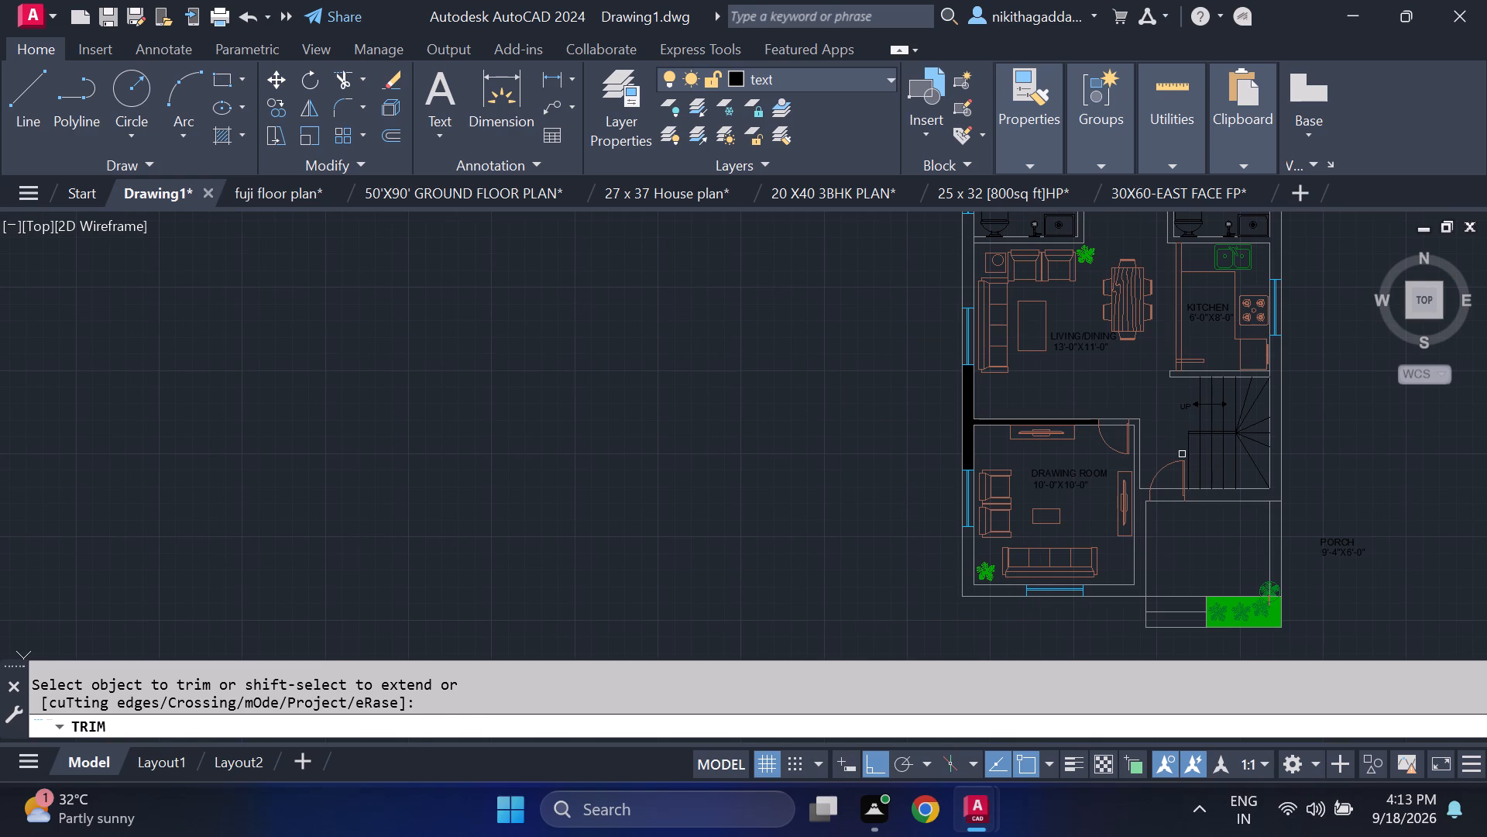
scroll(1176, 495, up, 3)
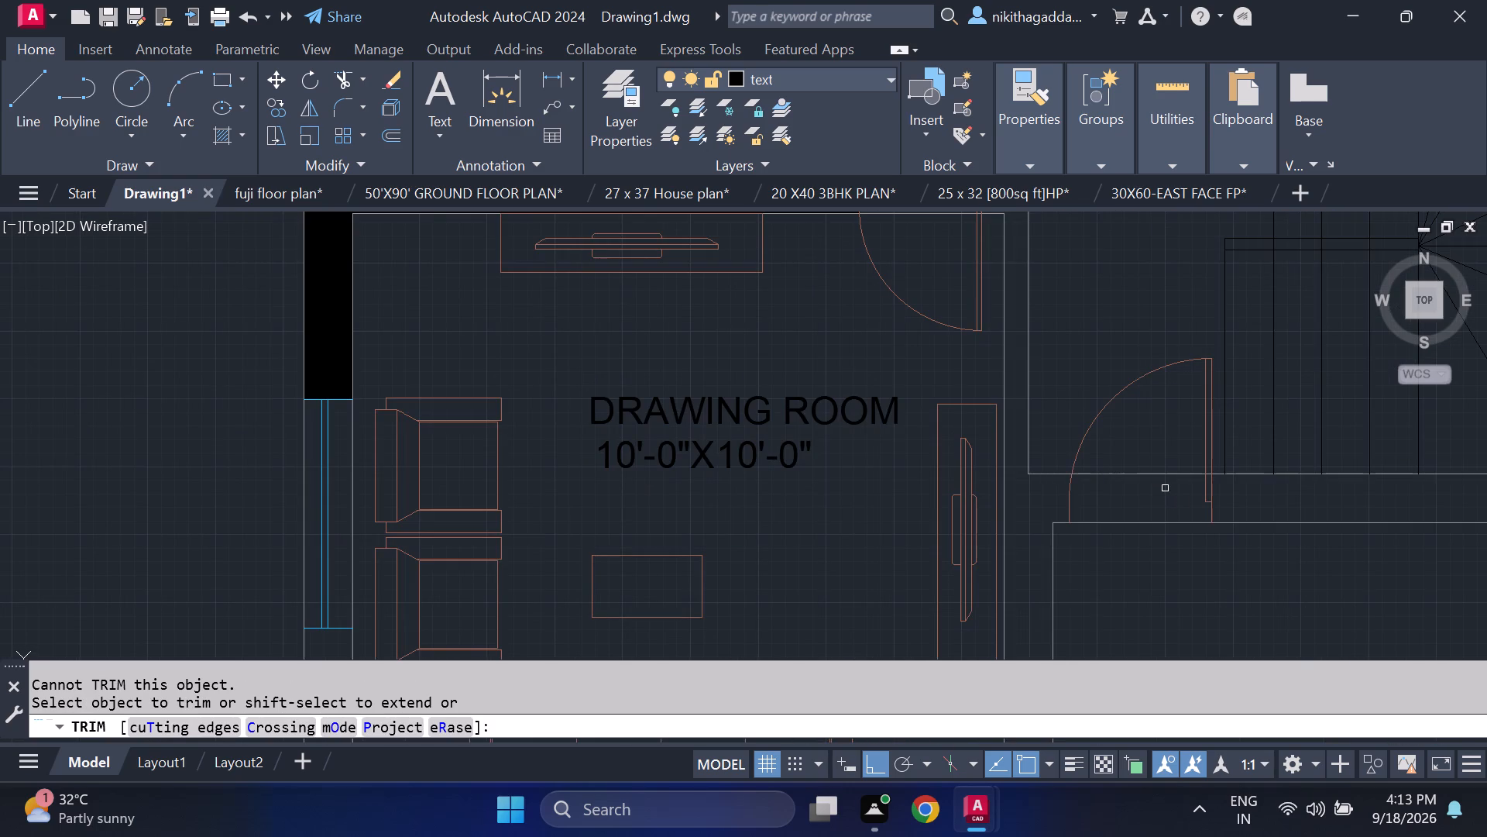
click(1165, 474)
Trim the inner wall line across the door opening of the 6'-6"X4'-6" toilet.
scroll(1131, 425, down, 4)
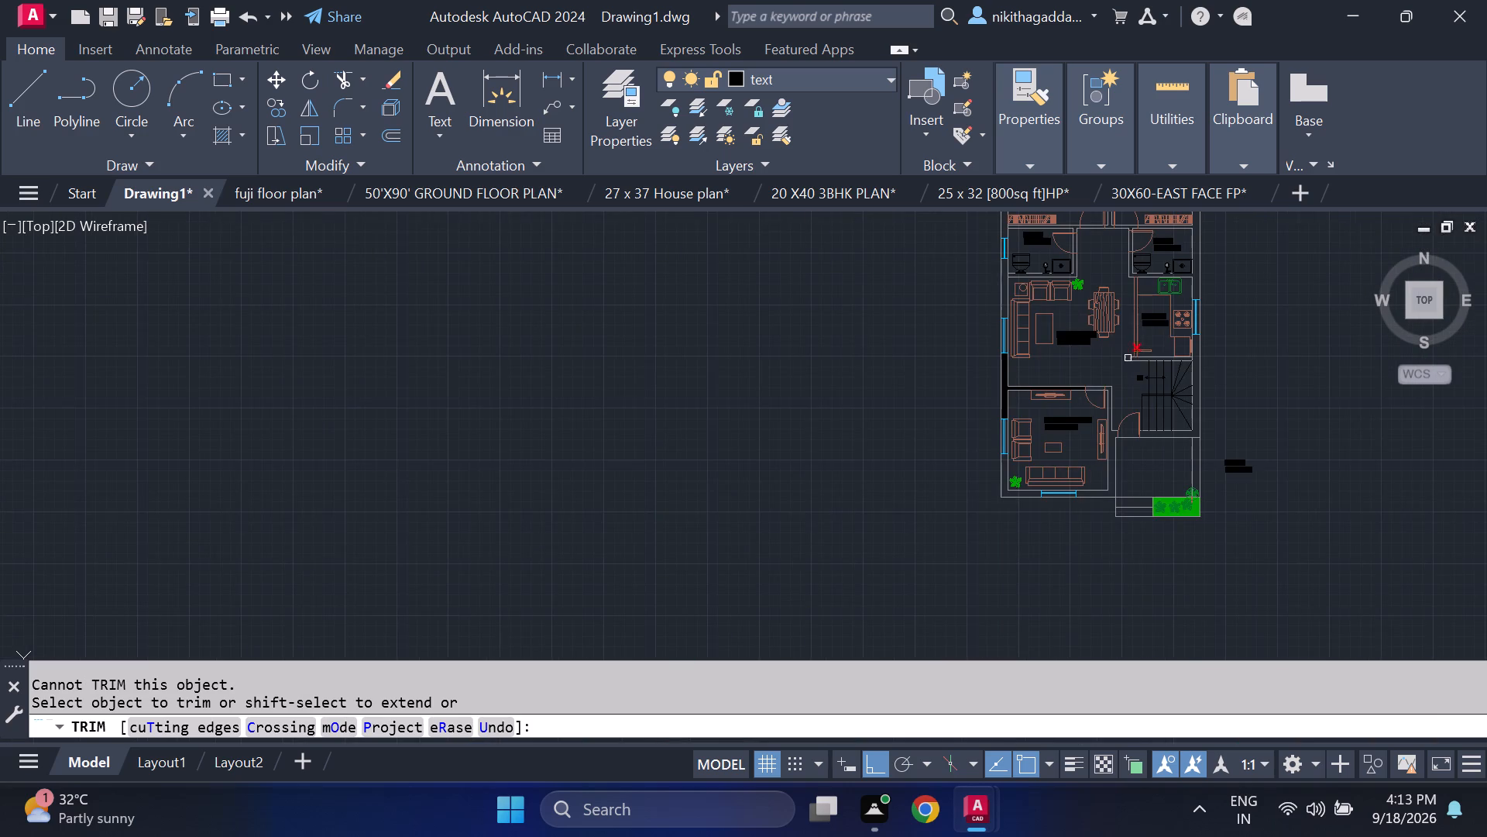
middle_drag(1124, 353, 1114, 414)
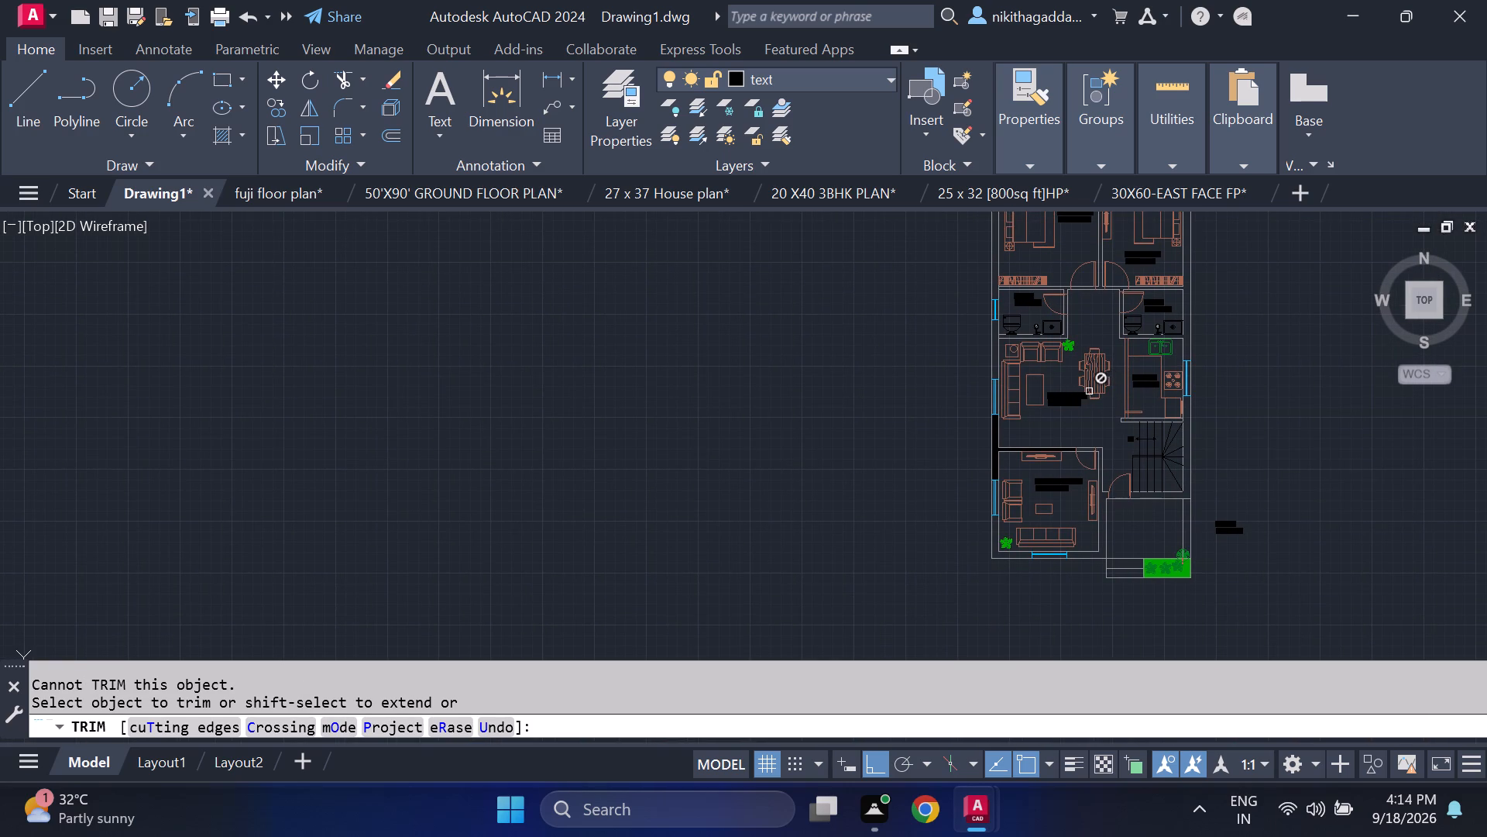
scroll(1090, 378, up, 2)
middle_drag(1020, 384, 1063, 543)
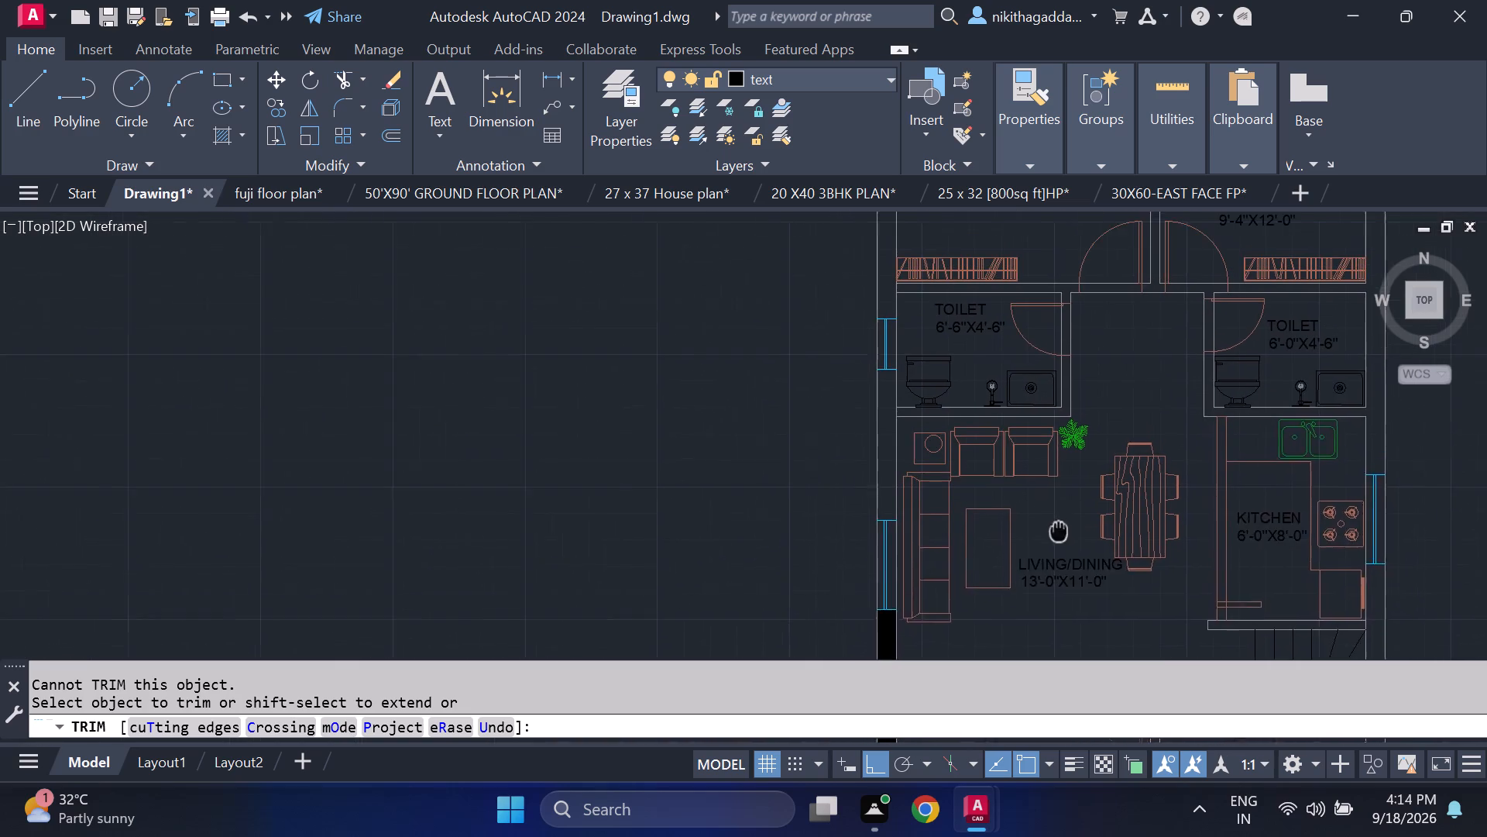
middle_drag(1063, 543, 1073, 561)
scroll(1076, 382, up, 2)
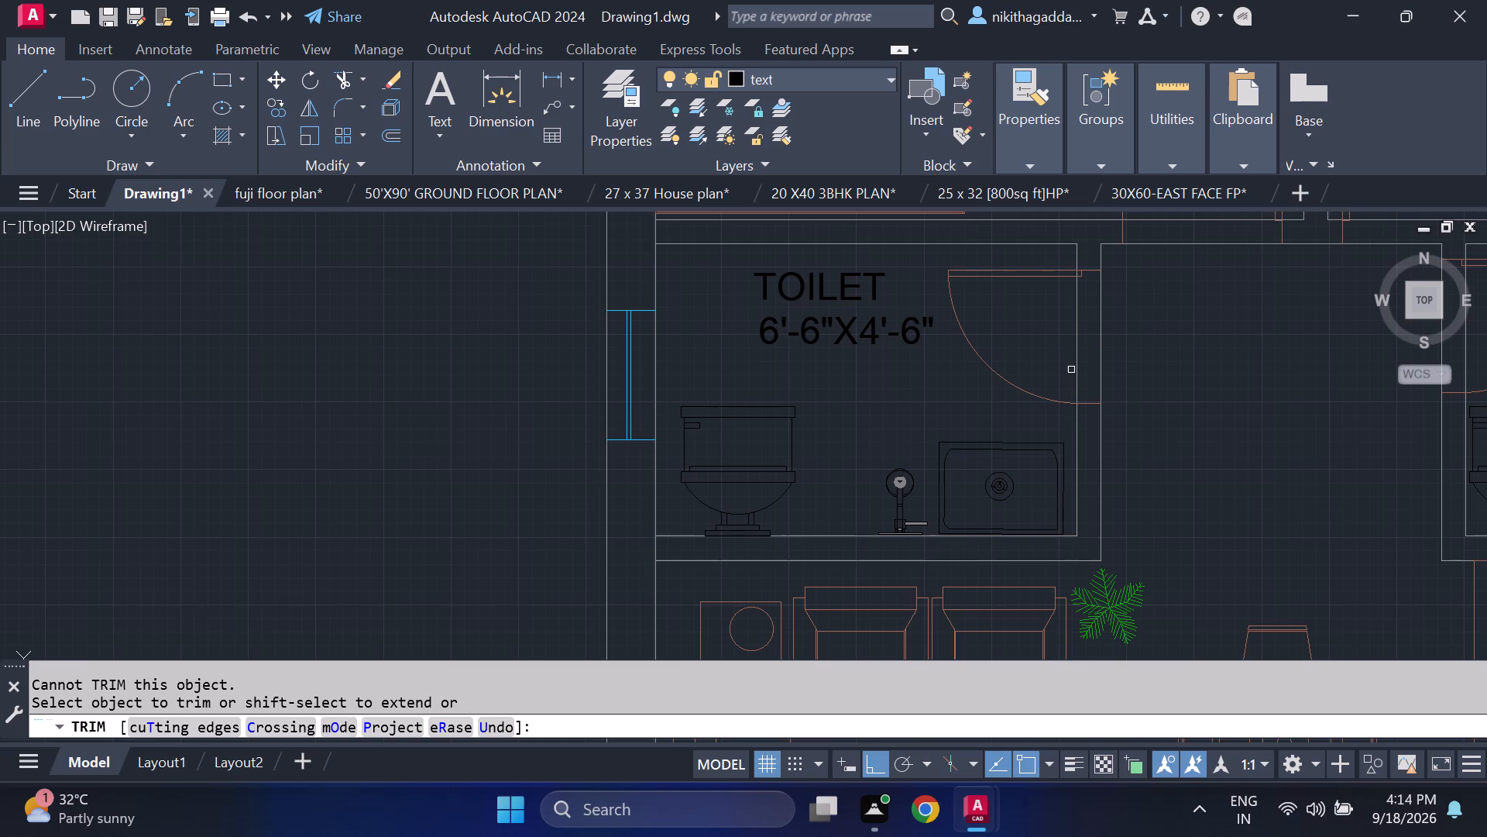
click(1075, 365)
Trim the wall lines across the BED ROOM 1 and BED ROOM 2 door openings.
scroll(1159, 367, down, 1)
middle_drag(1168, 377, 1167, 379)
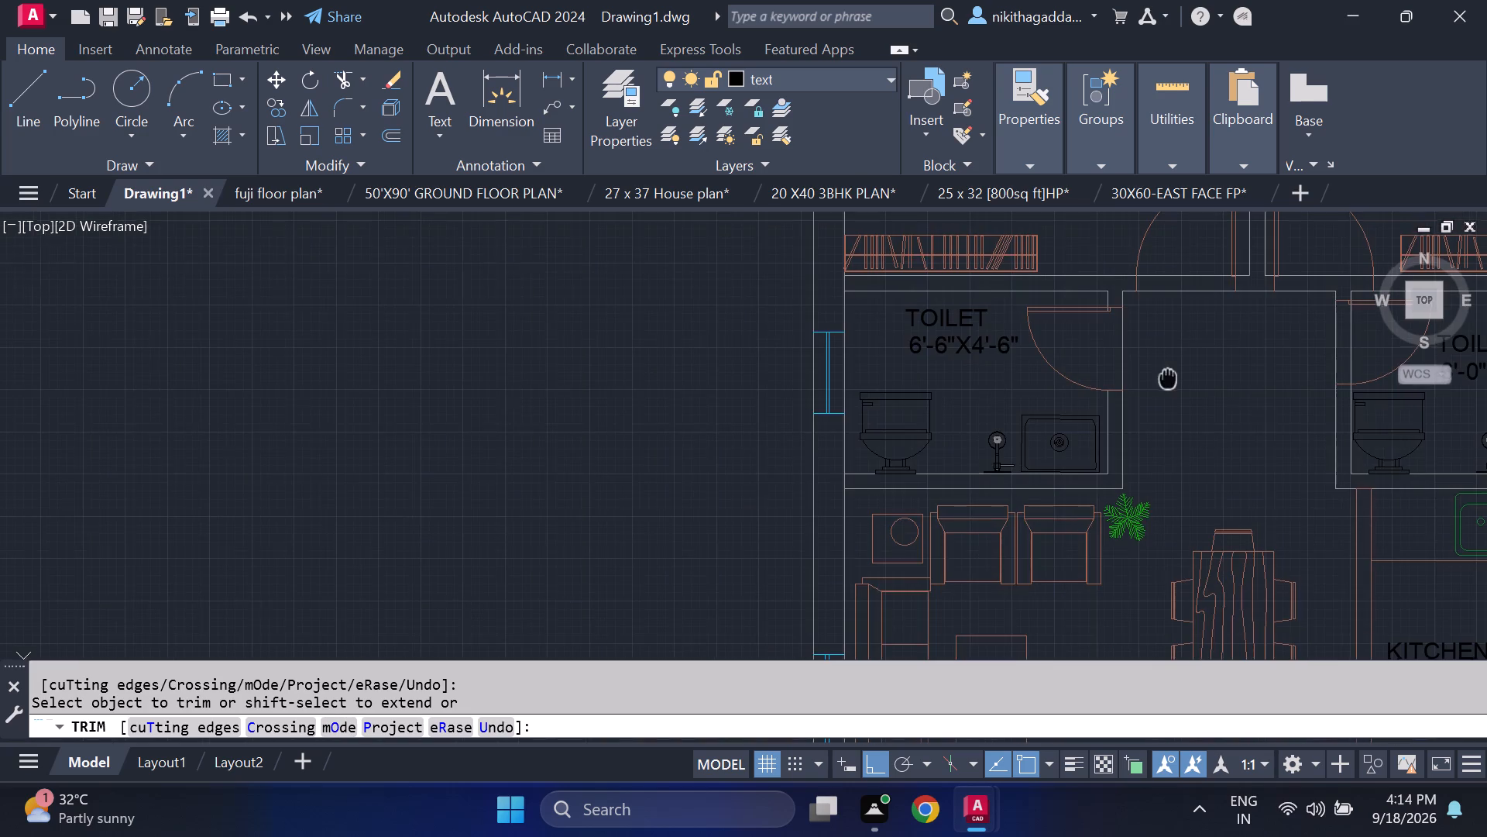
middle_drag(1167, 379, 945, 406)
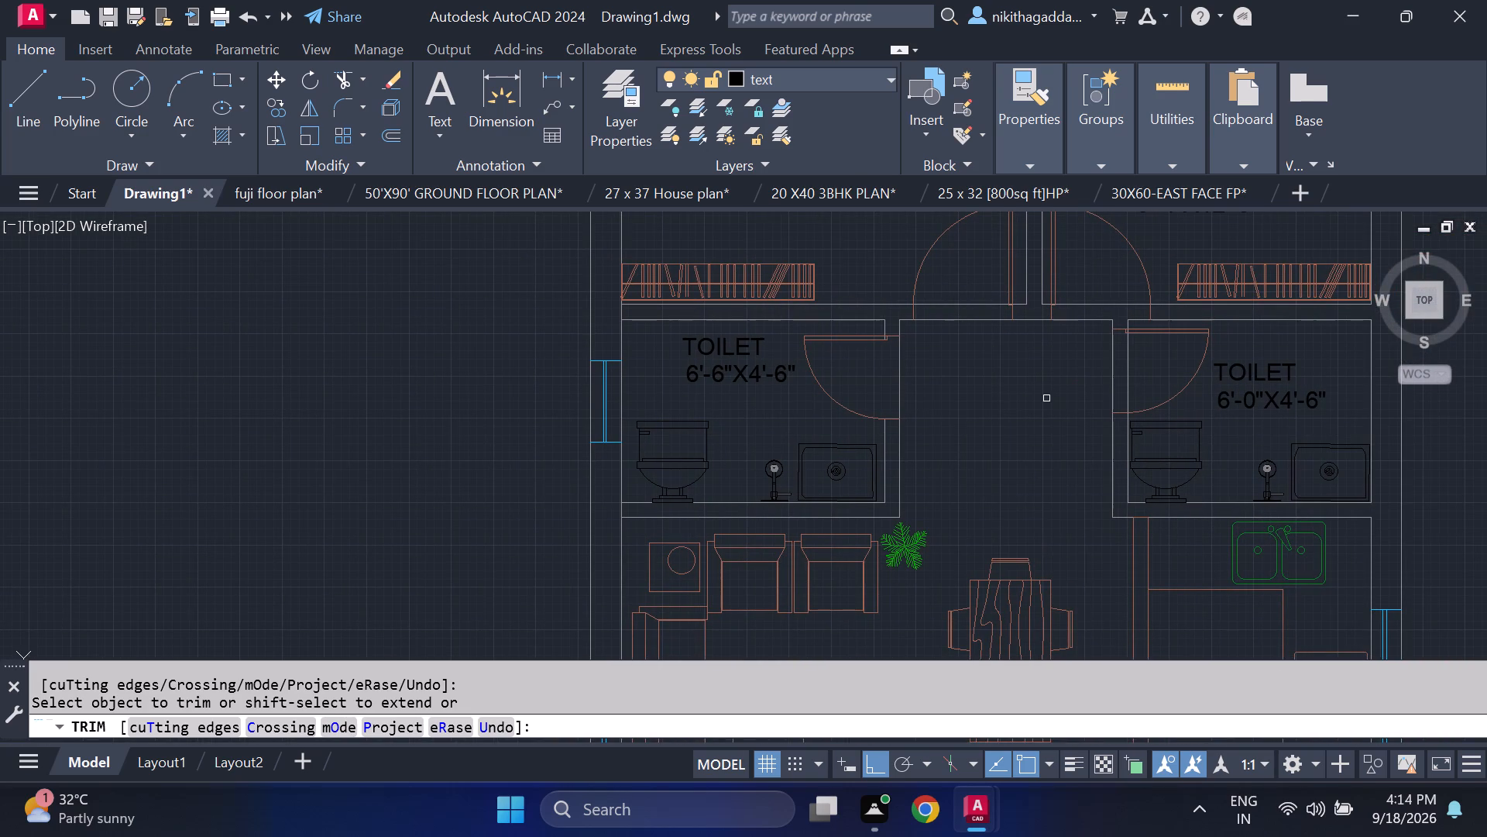
scroll(1039, 398, down, 1)
middle_drag(1039, 397, 1037, 425)
middle_click(1037, 425)
scroll(1004, 365, up, 2)
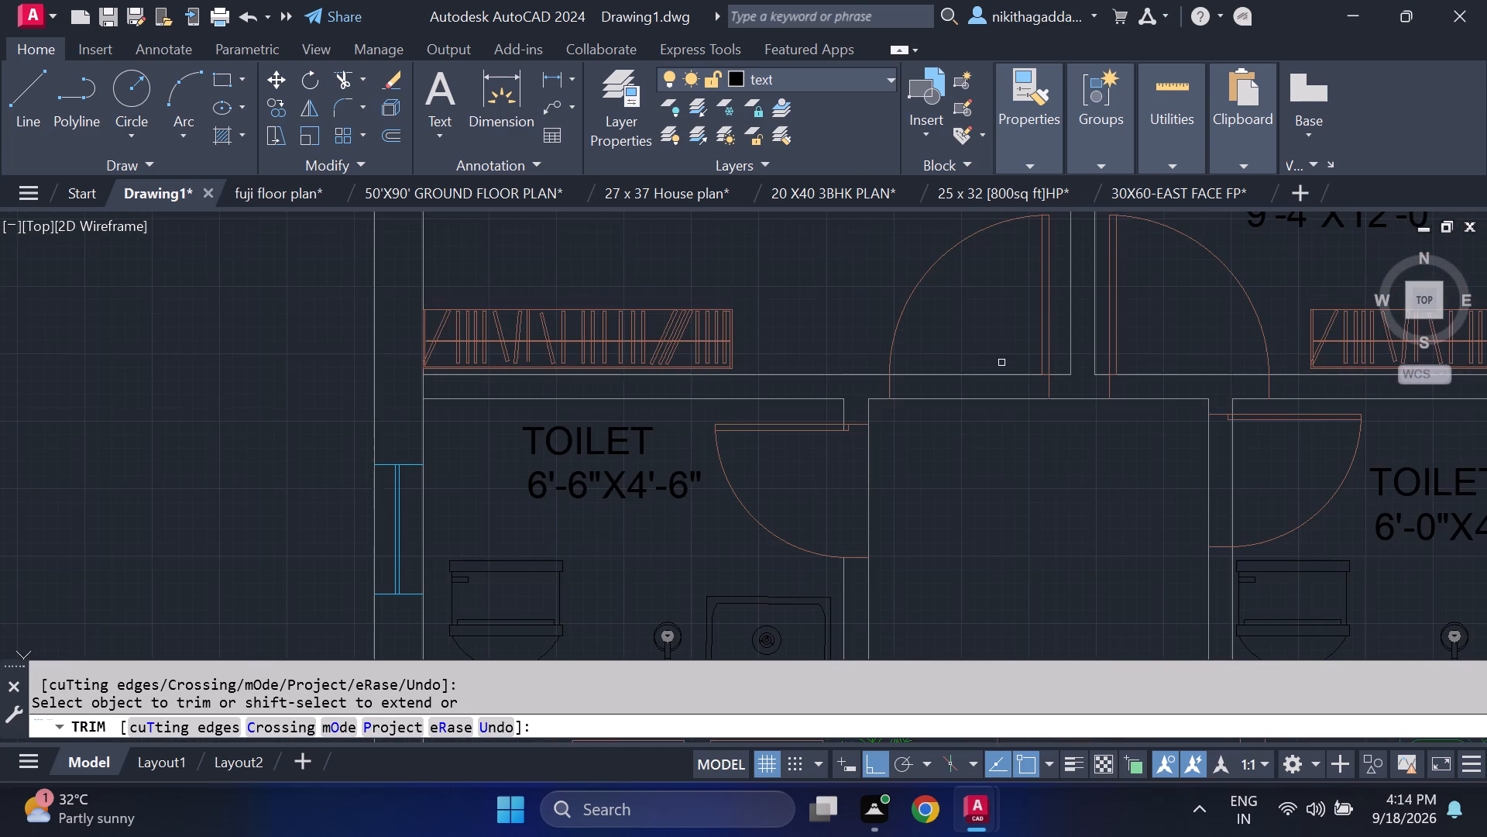
drag(995, 354, 998, 486)
drag(1149, 355, 1145, 412)
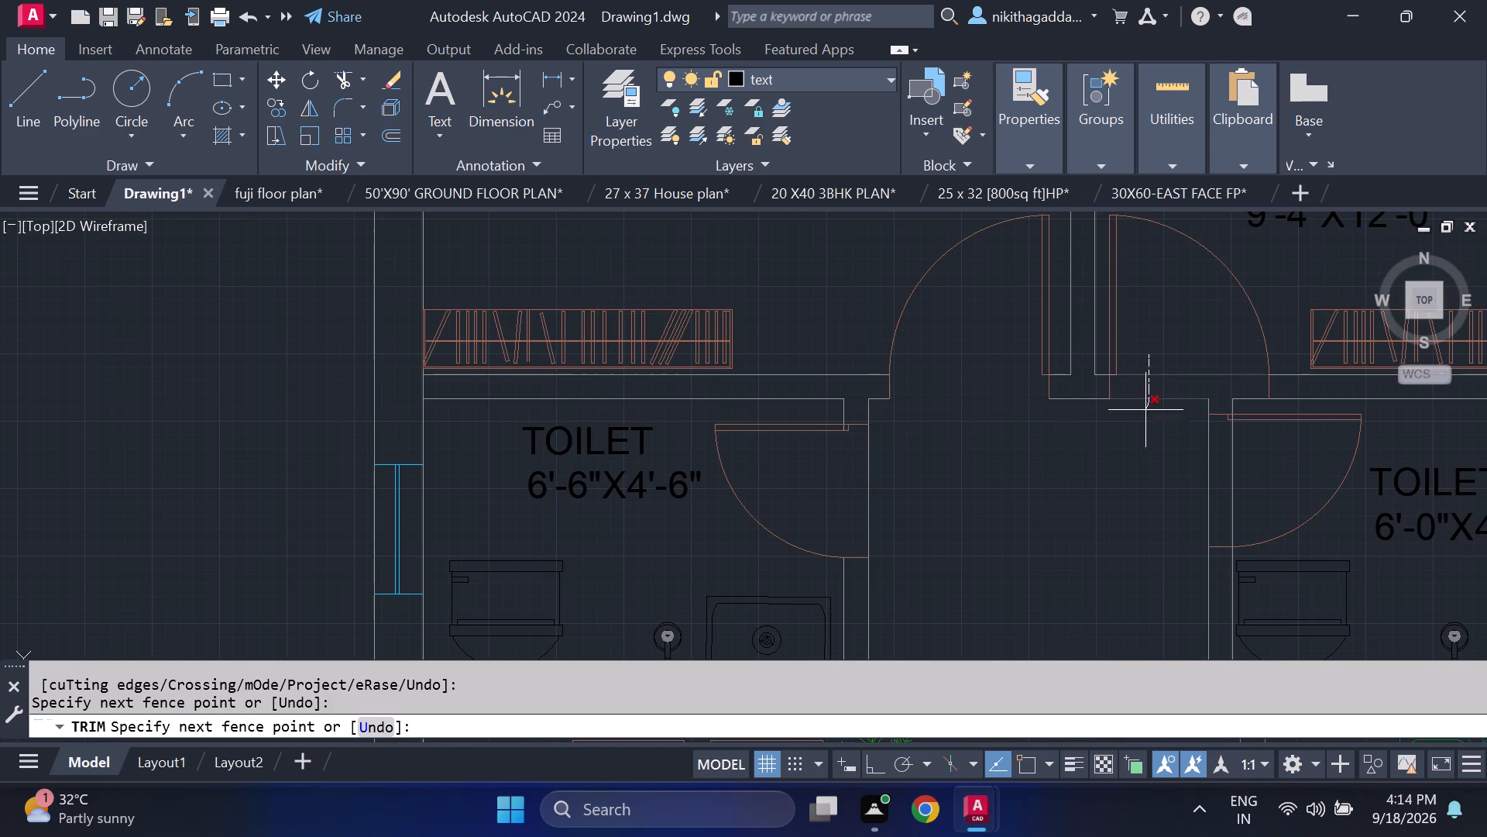
drag(1145, 412, 1138, 442)
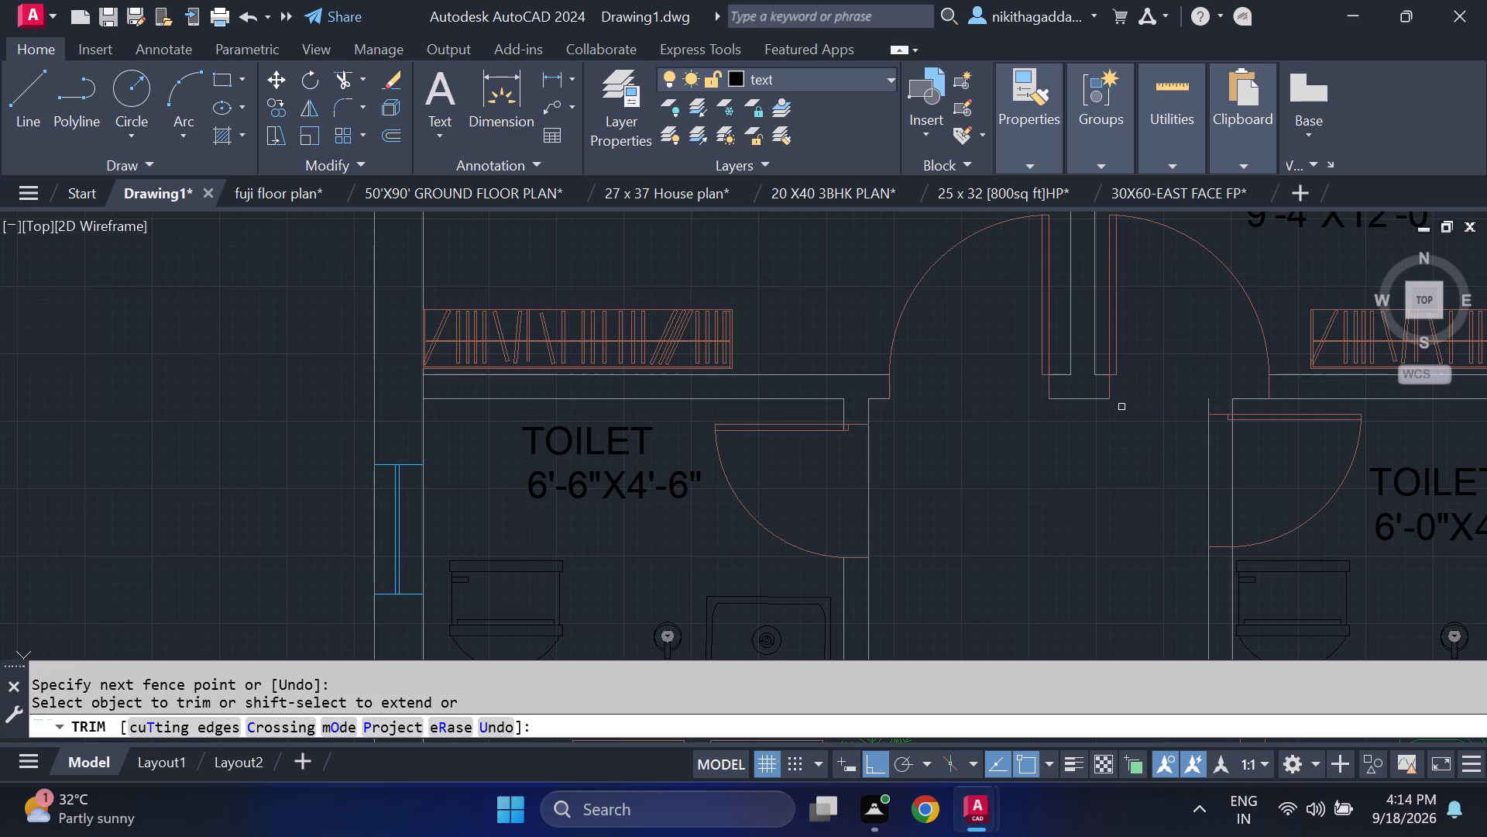
key(Escape)
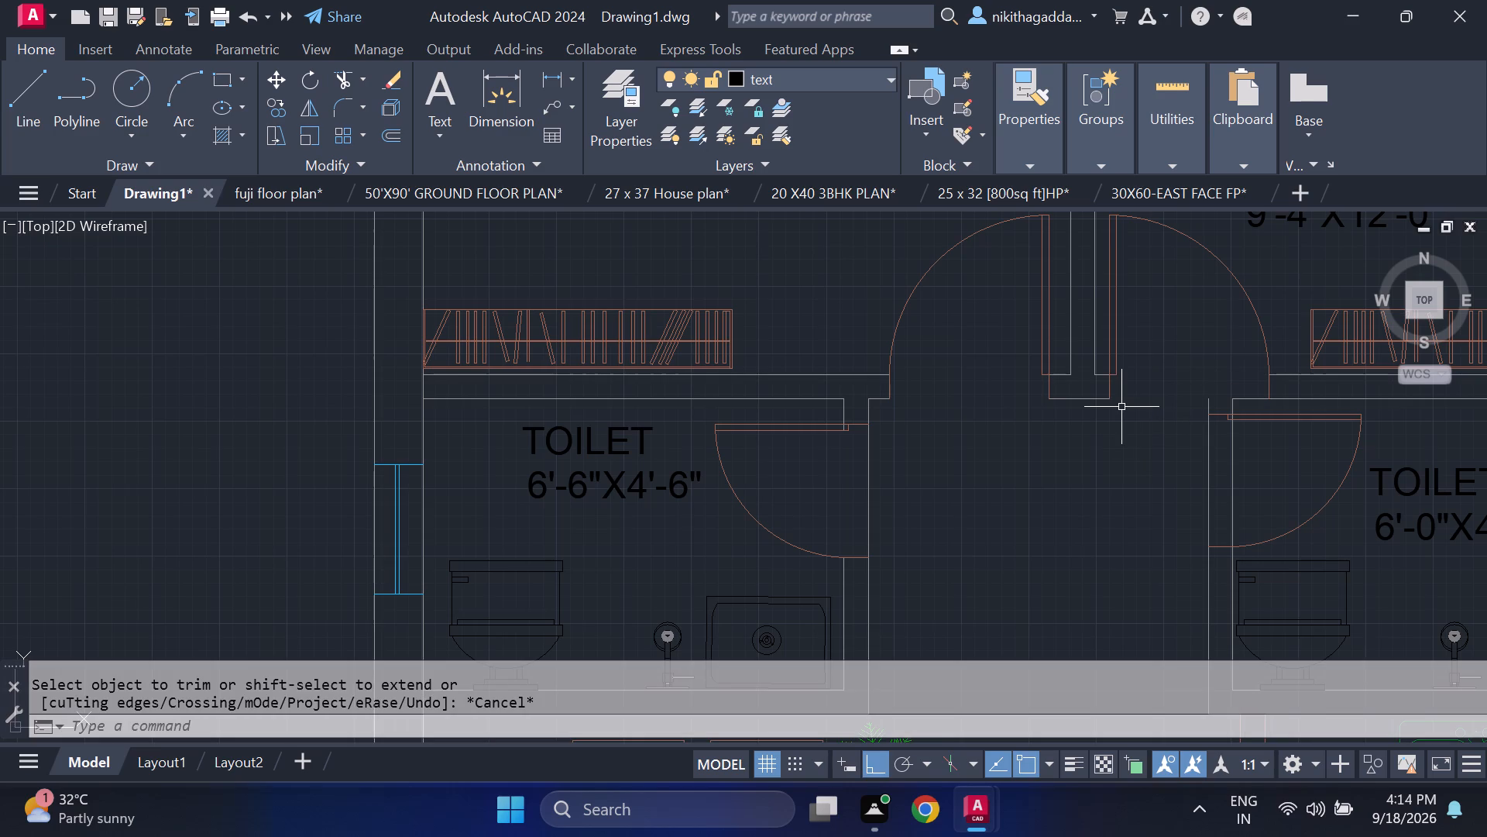
Extend the north wall line of the 6'-0"X4'-6" toilet west to meet the toilet's corridor wall line.
text(ex)
key(Return)
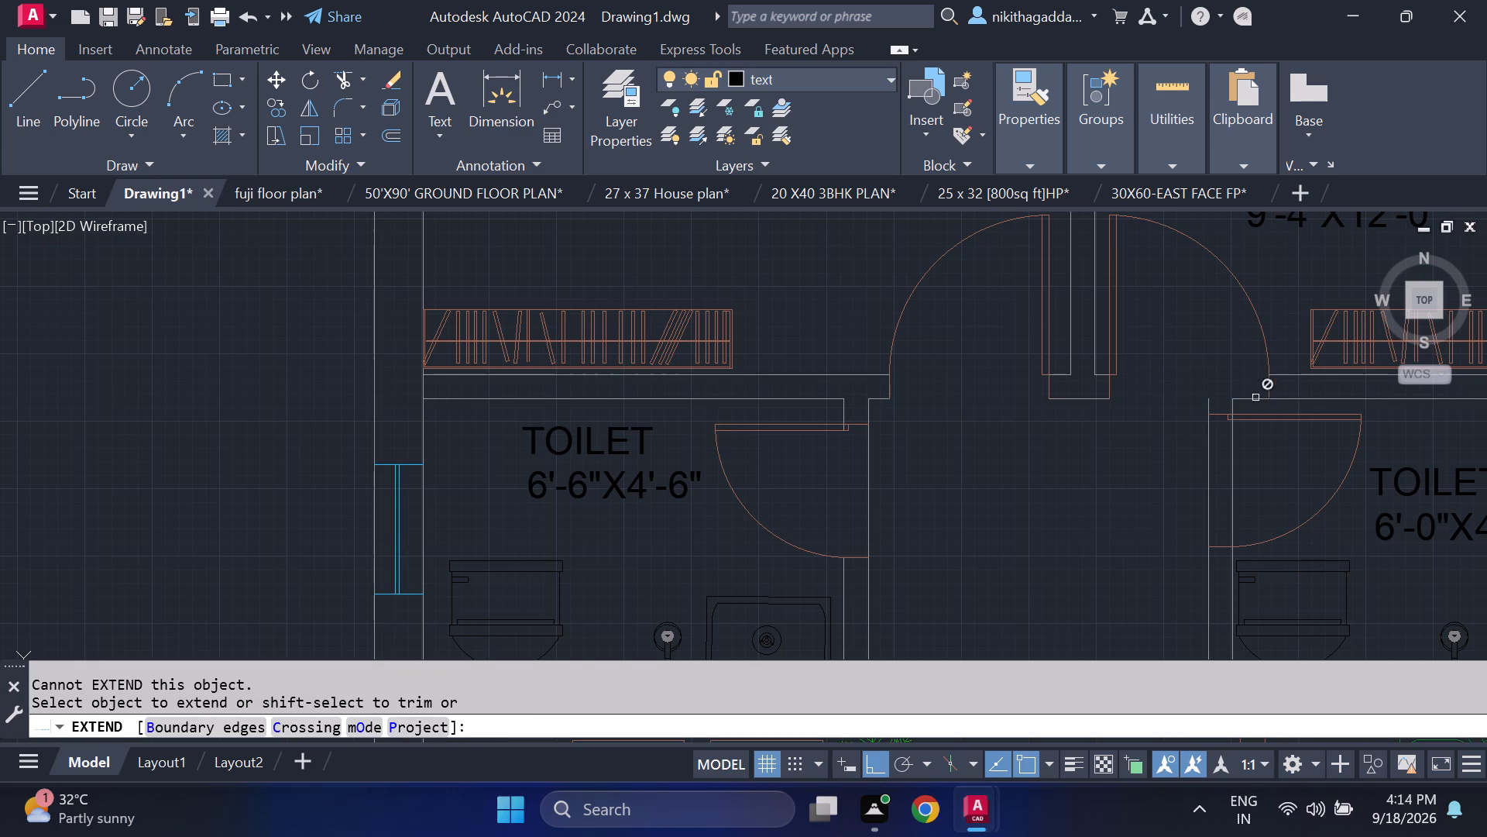
click(1283, 396)
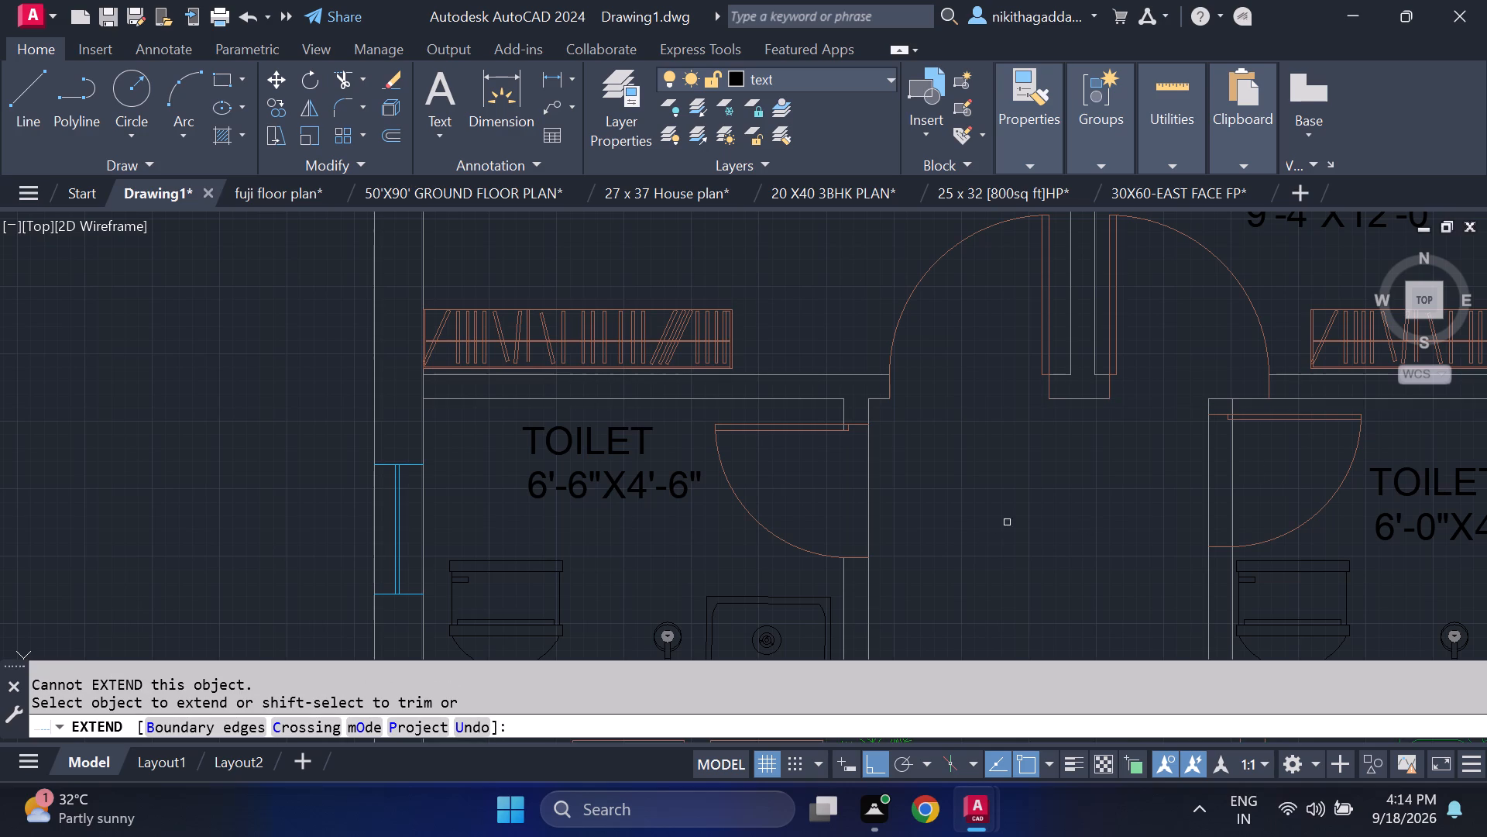
scroll(1055, 501, down, 2)
key(Escape)
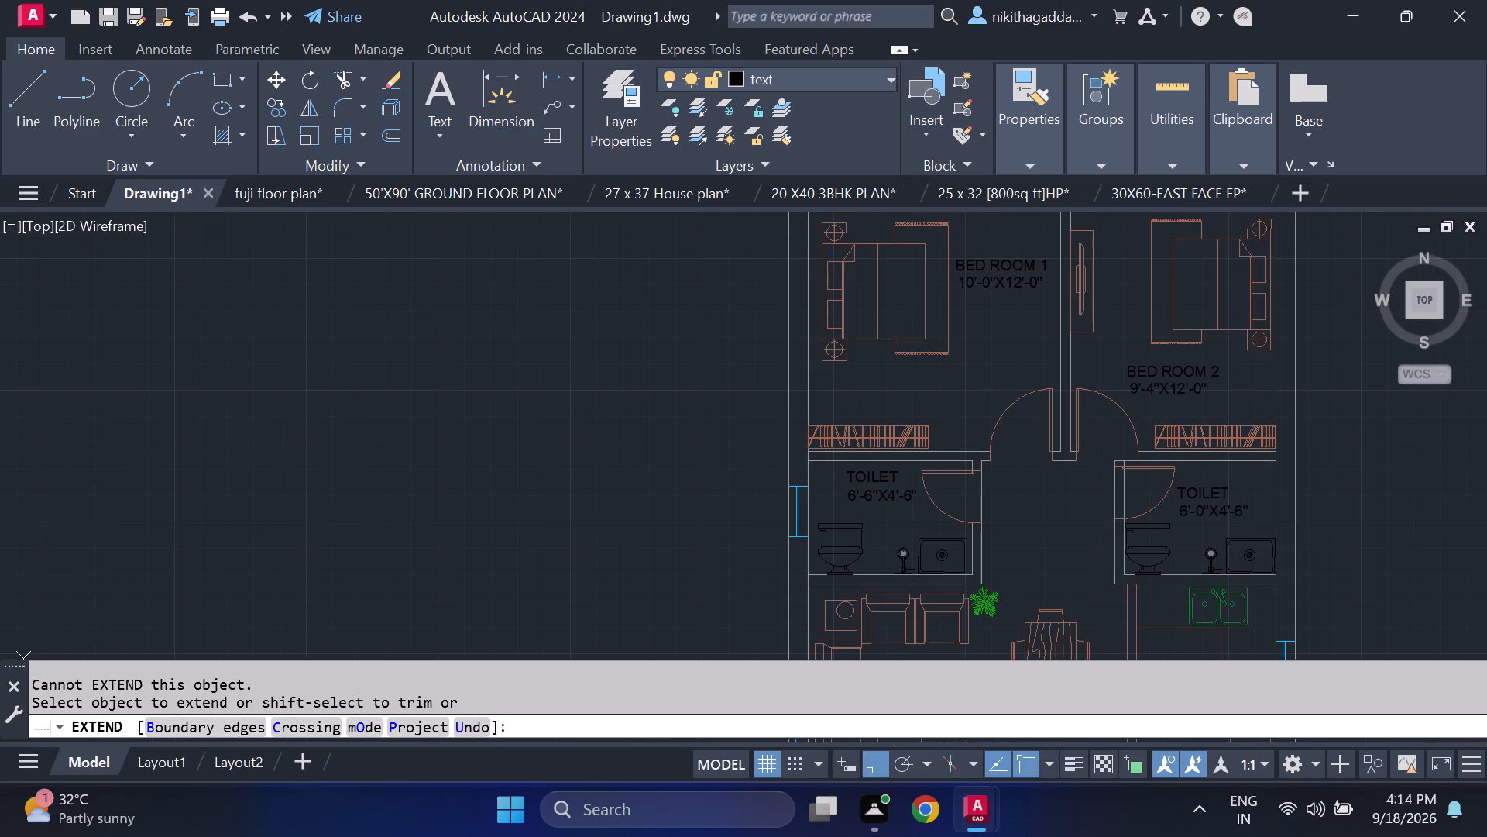
Move the WC in the 6'-0"X4'-6" toilet slightly north, off the south wall line.
scroll(1183, 591, up, 2)
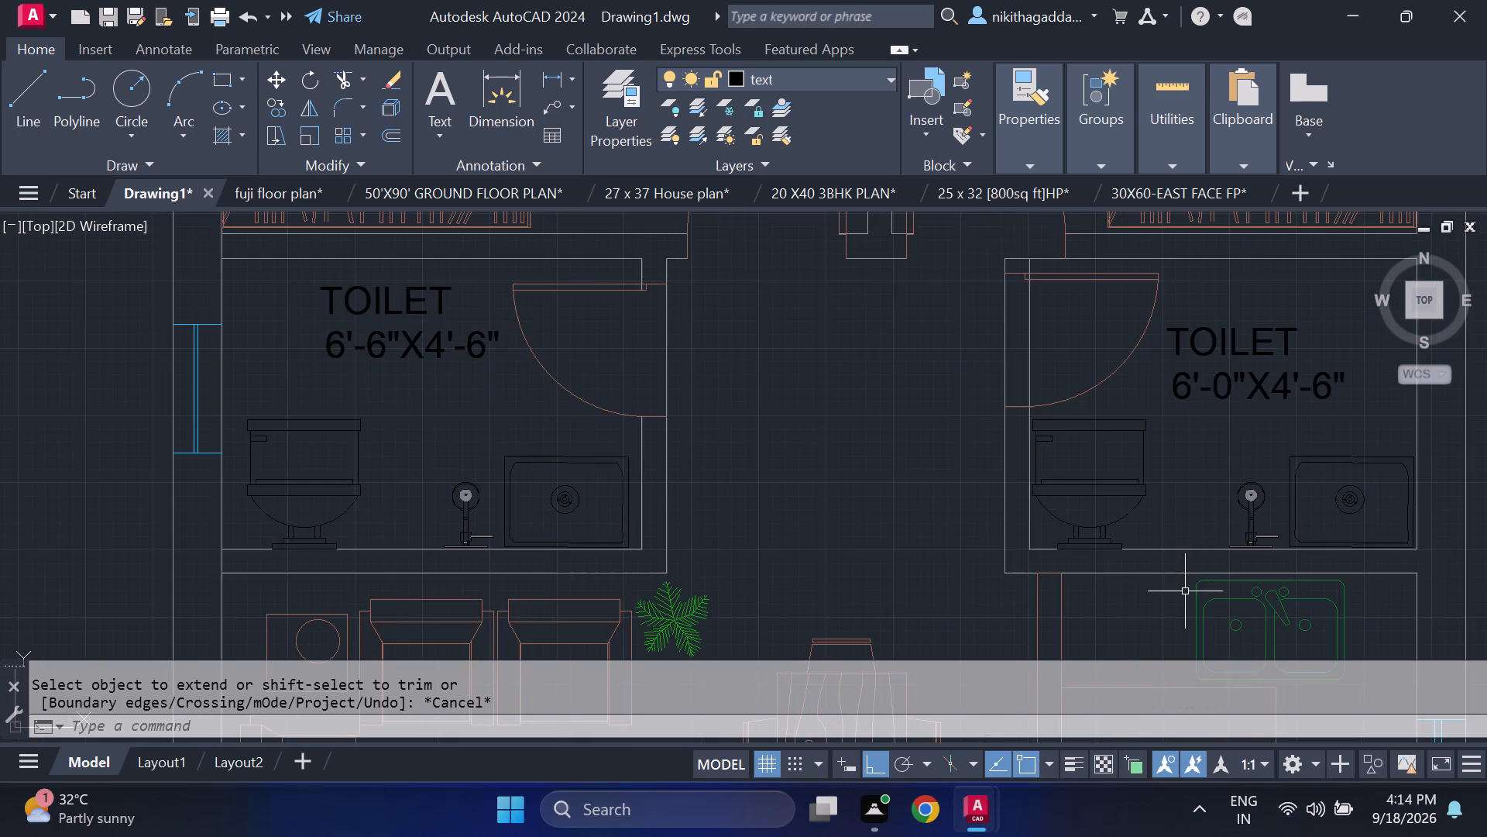
scroll(1094, 522, up, 1)
drag(1213, 451, 1200, 453)
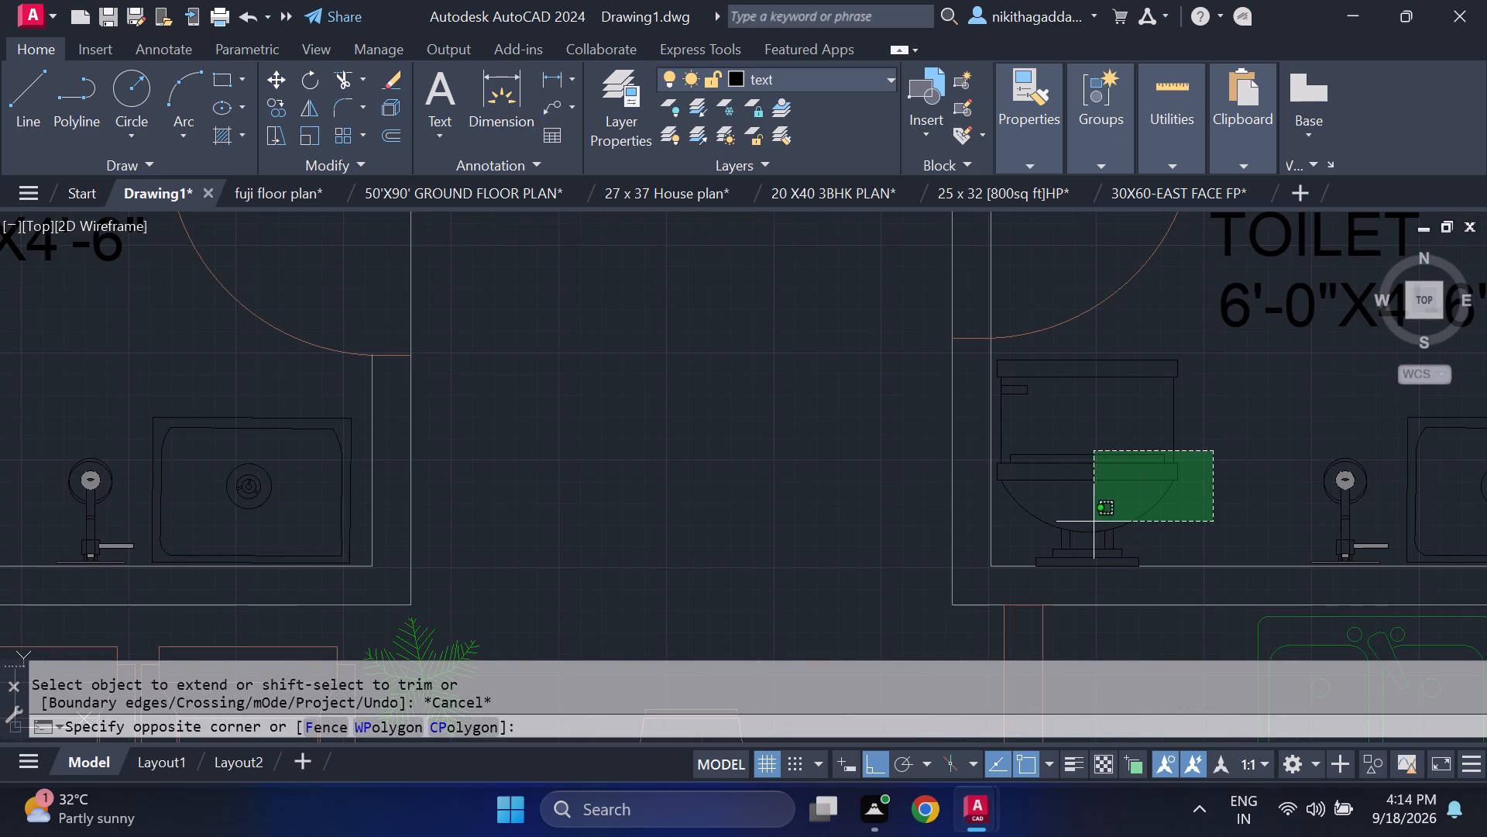
click(1066, 519)
key(m)
key(Return)
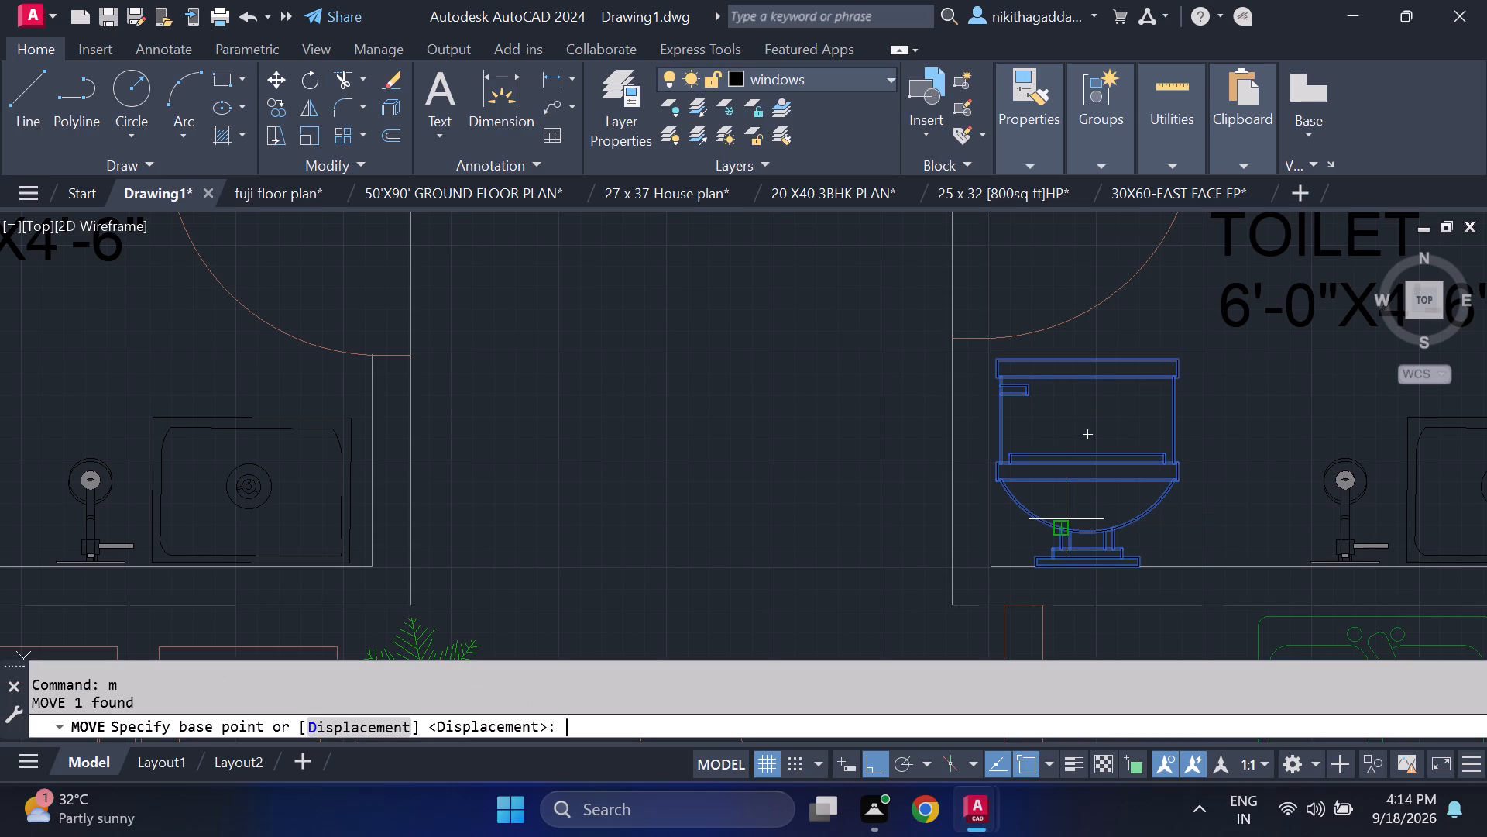
scroll(1081, 580, up, 2)
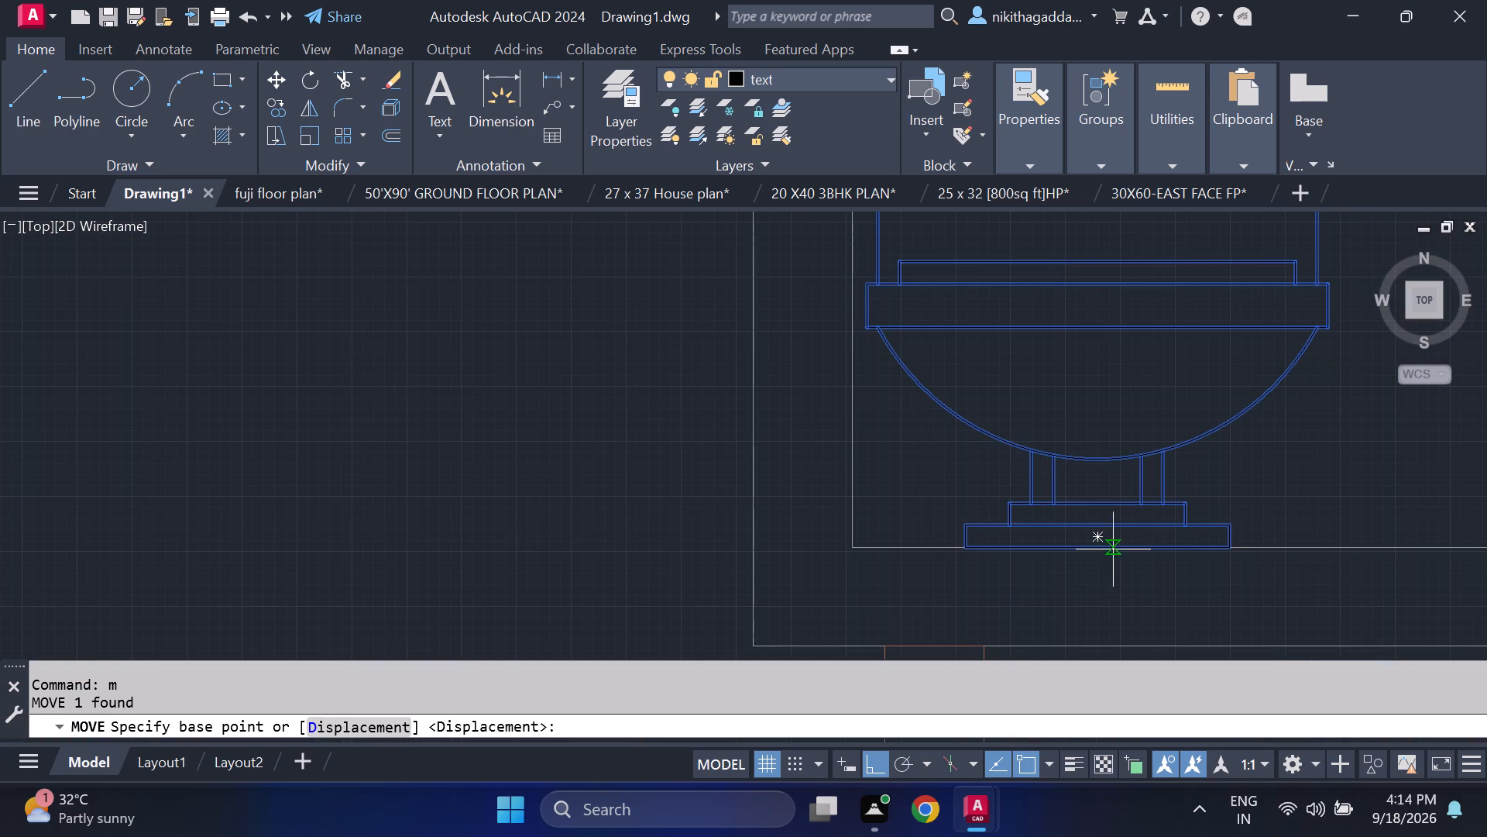
click(1108, 549)
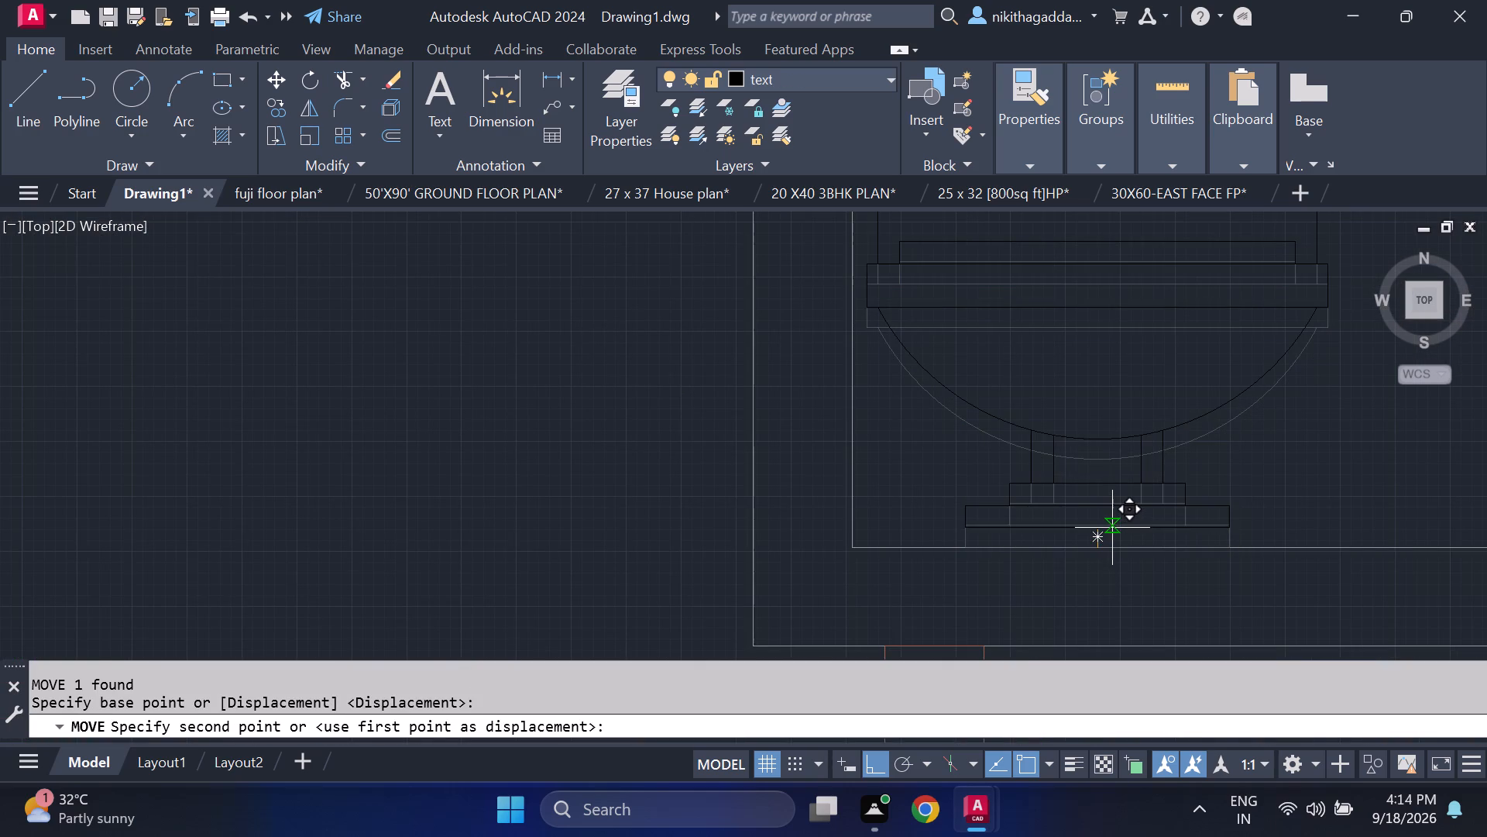
click(1110, 532)
scroll(1125, 524, down, 3)
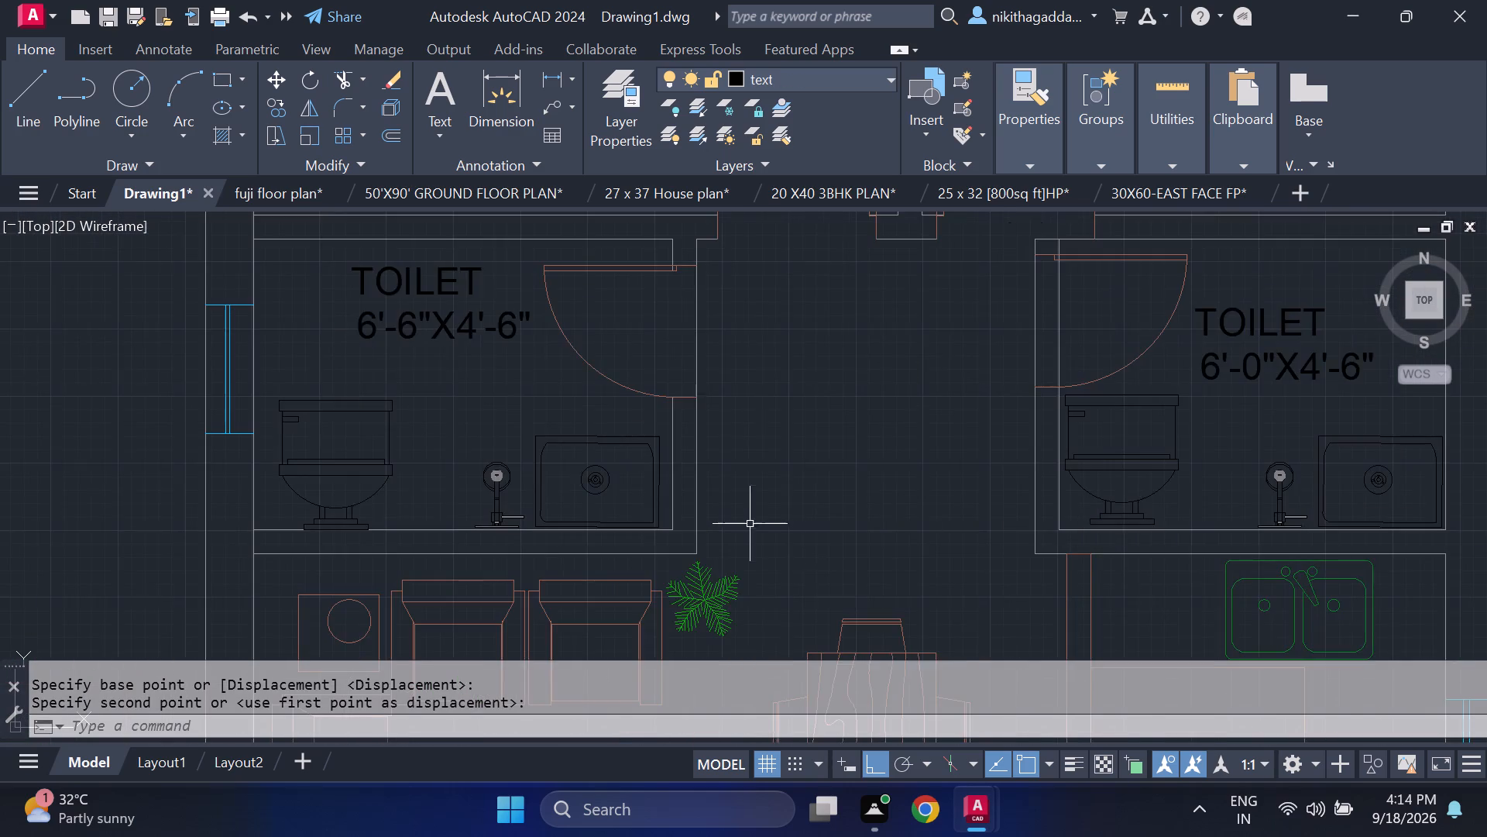
Move the WC in the 6'-6"X4'-6" toilet slightly north, off the south wall line.
scroll(747, 524, down, 1)
scroll(475, 536, up, 2)
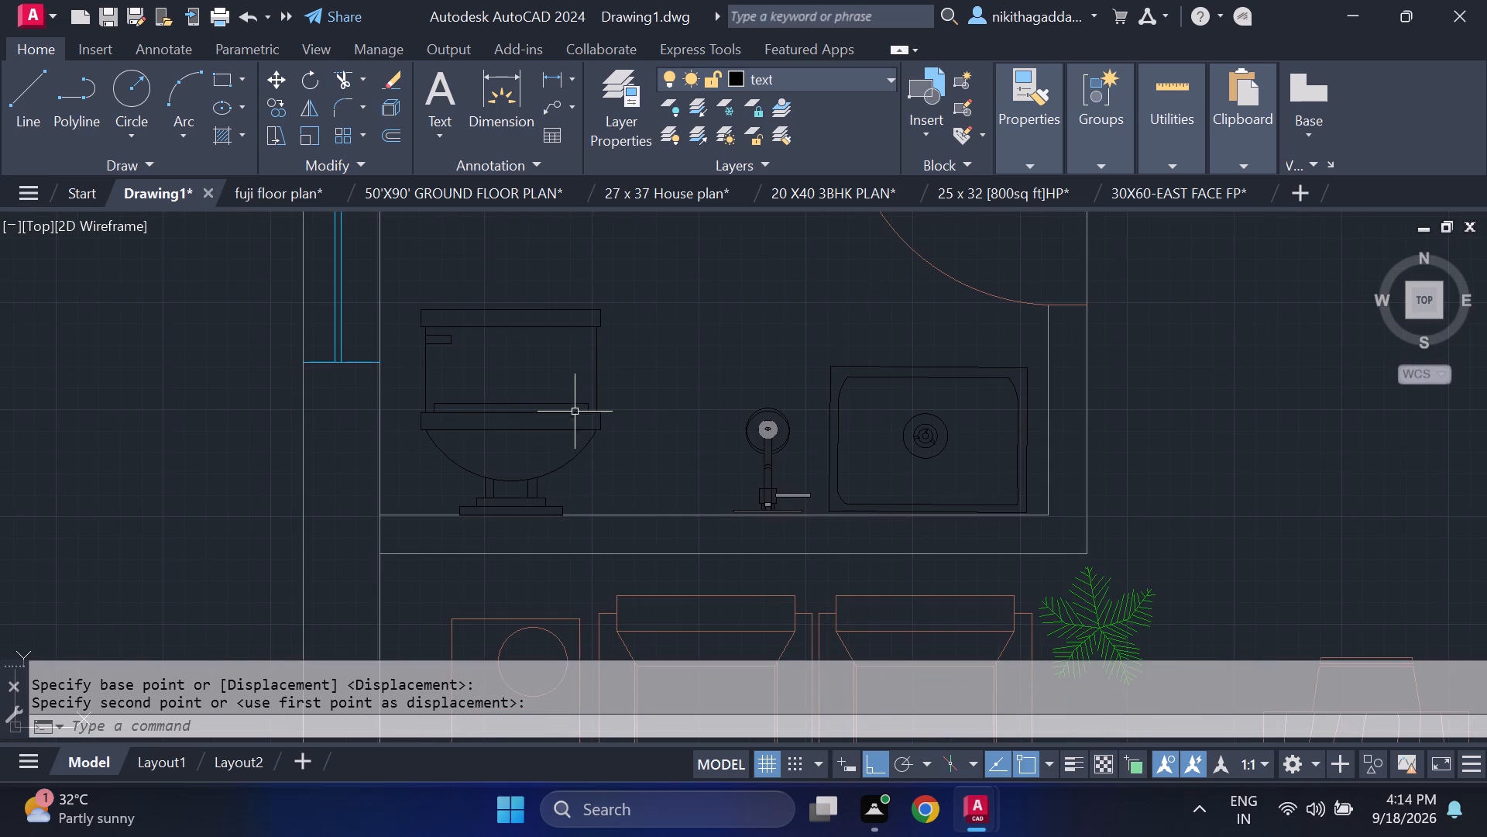
scroll(987, 522, up, 4)
scroll(631, 497, down, 3)
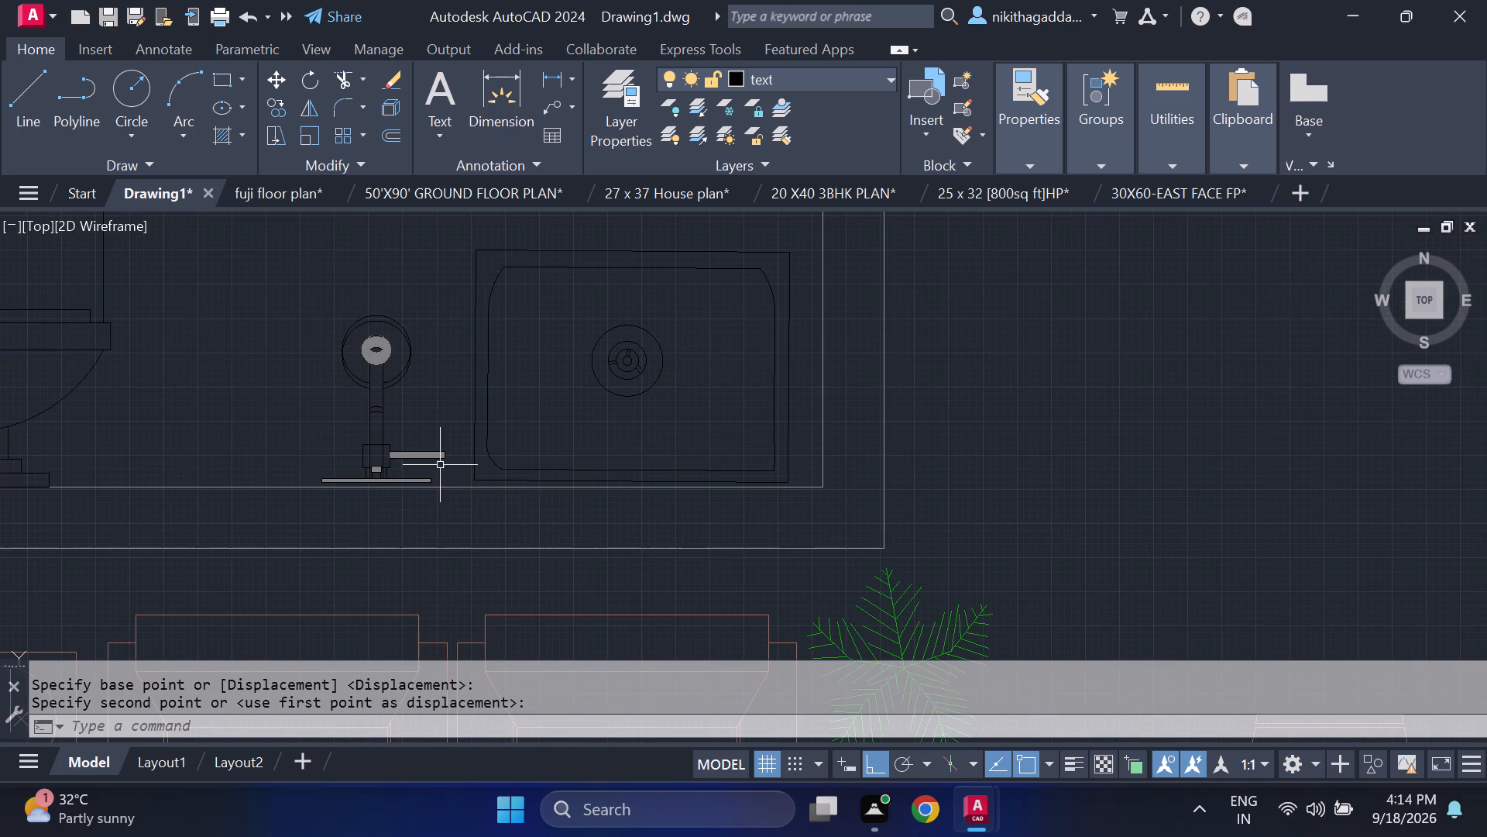
middle_drag(297, 436, 1043, 488)
middle_drag(1088, 499, 1107, 505)
click(931, 430)
click(701, 468)
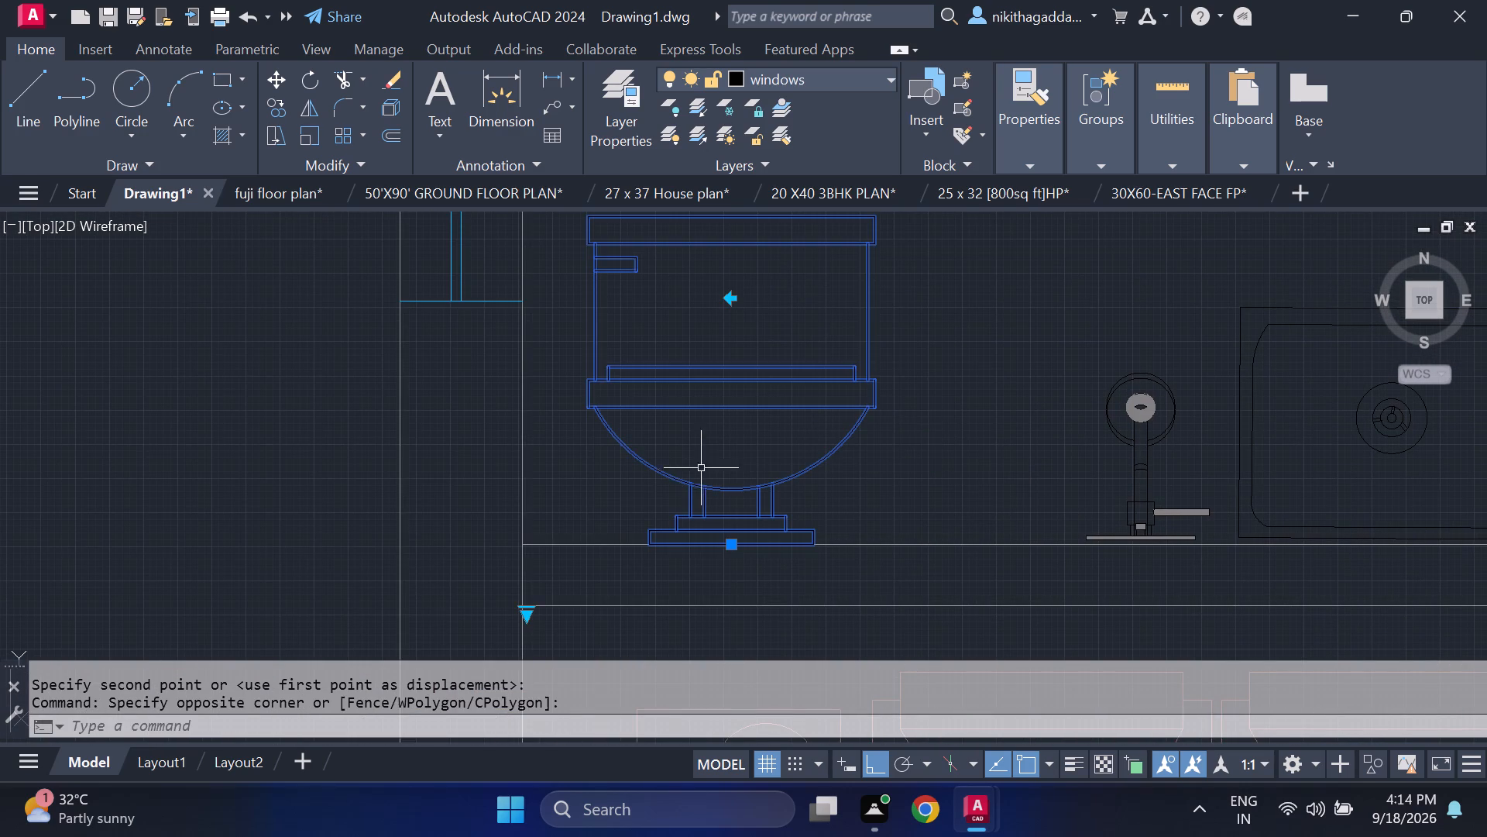
key(m)
key(Return)
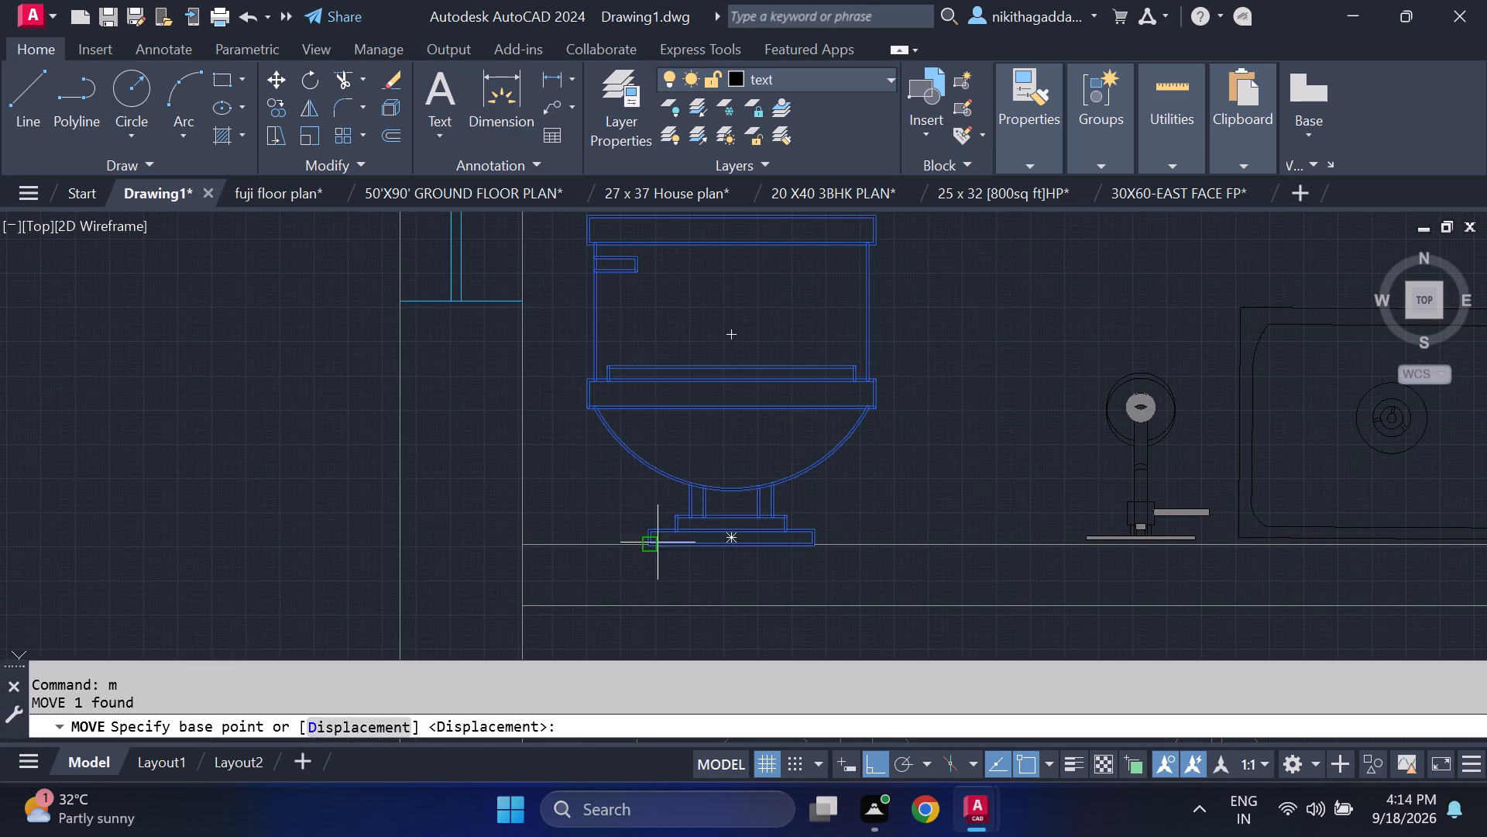
click(725, 546)
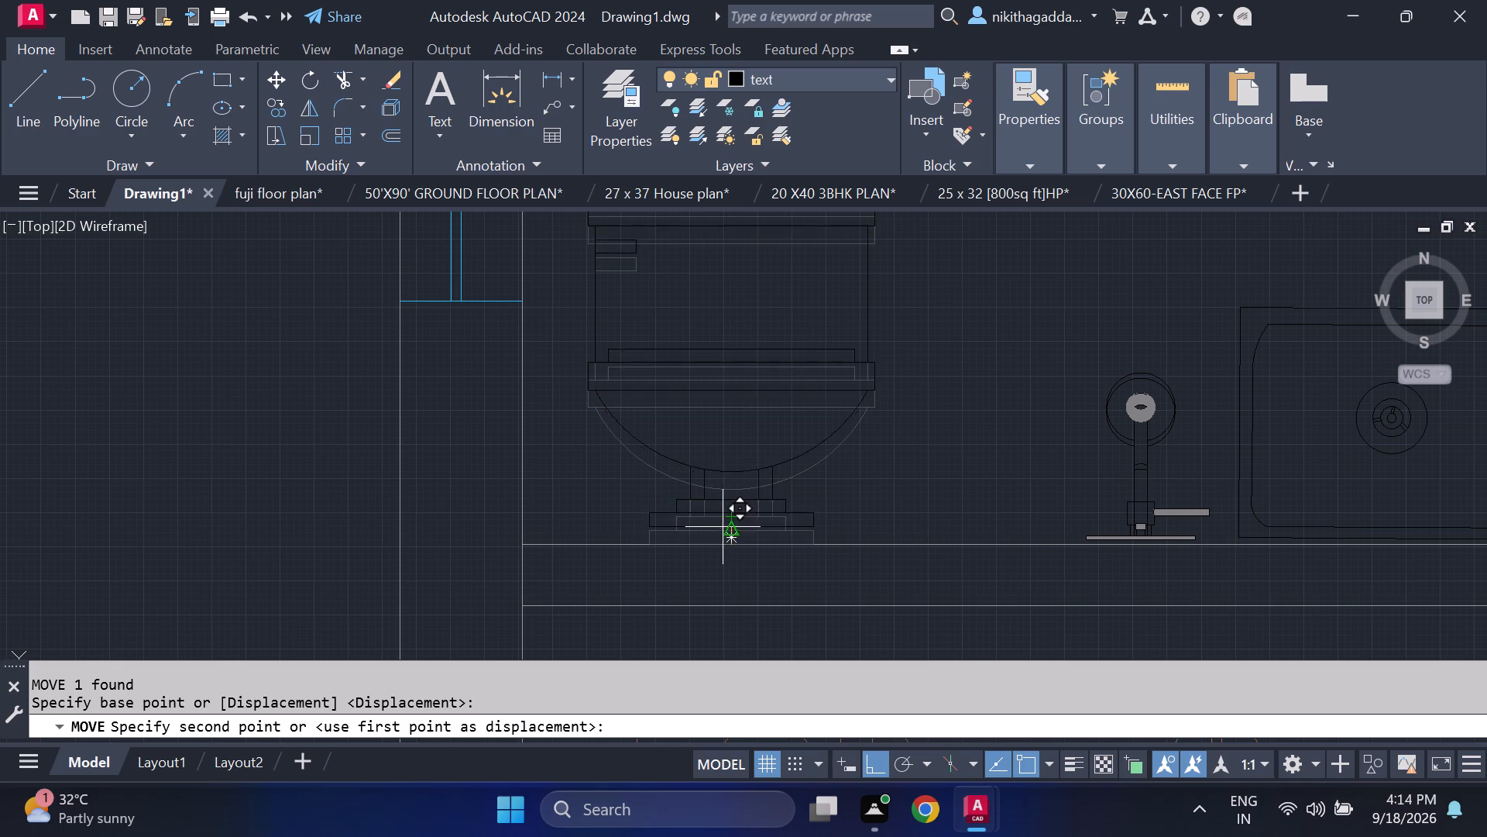
scroll(722, 529, up, 2)
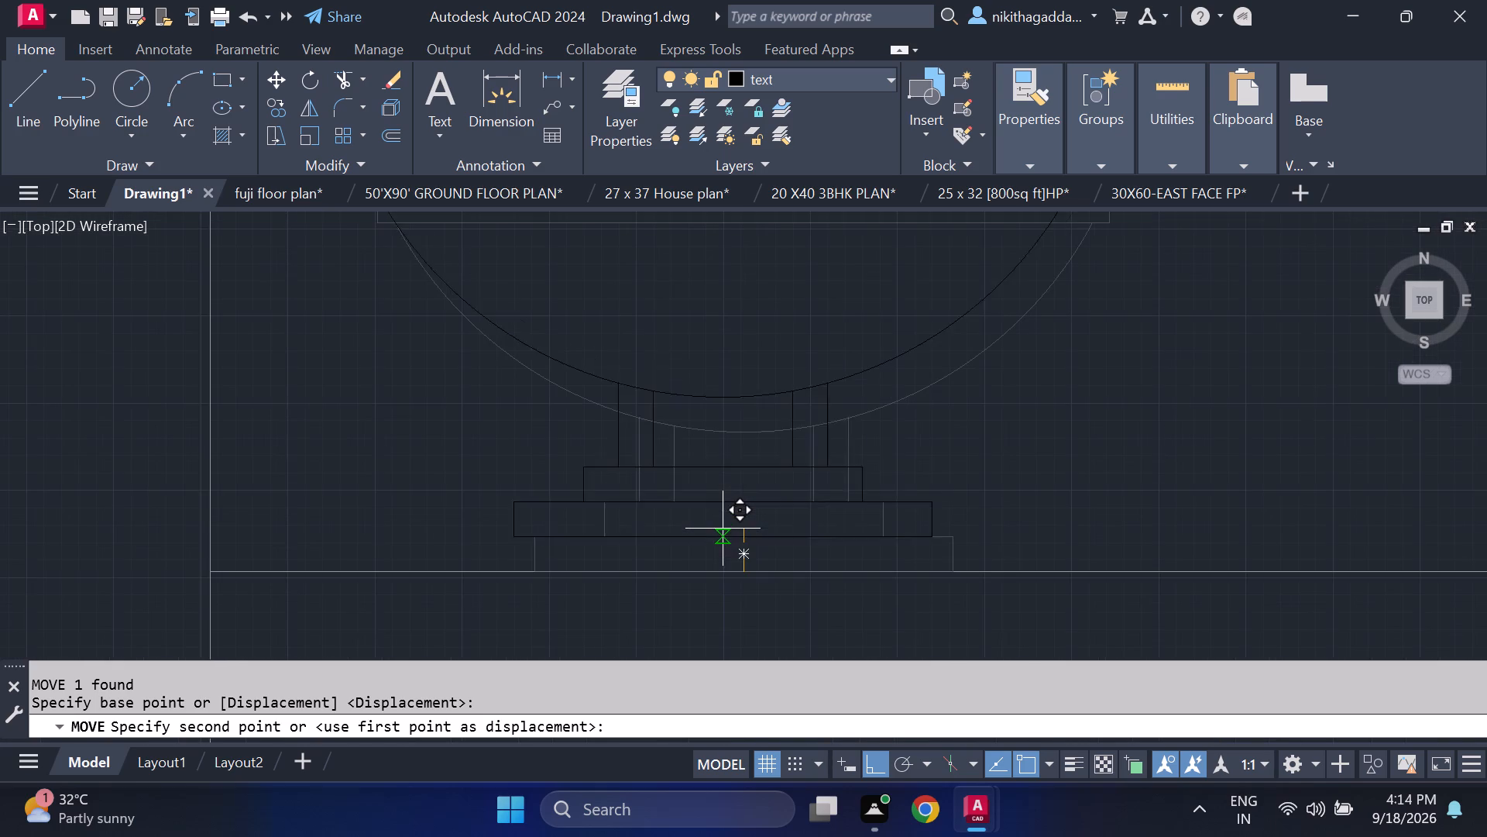
click(740, 533)
scroll(738, 529, down, 4)
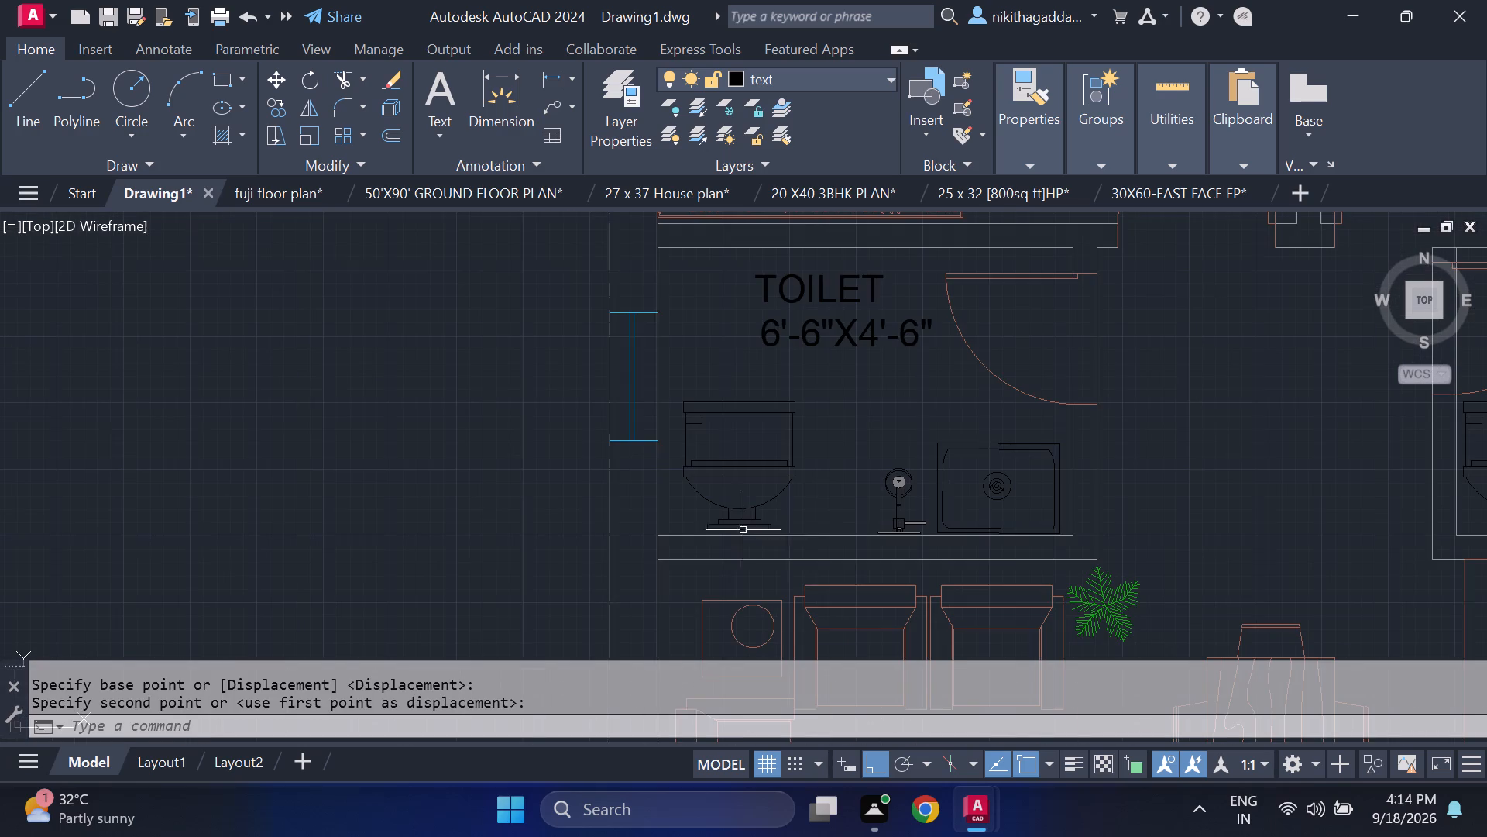
Start a solid hatch and fill the wall between the KITCHEN and the staircase.
scroll(815, 522, down, 3)
scroll(1223, 532, down, 1)
middle_drag(1219, 529, 1217, 525)
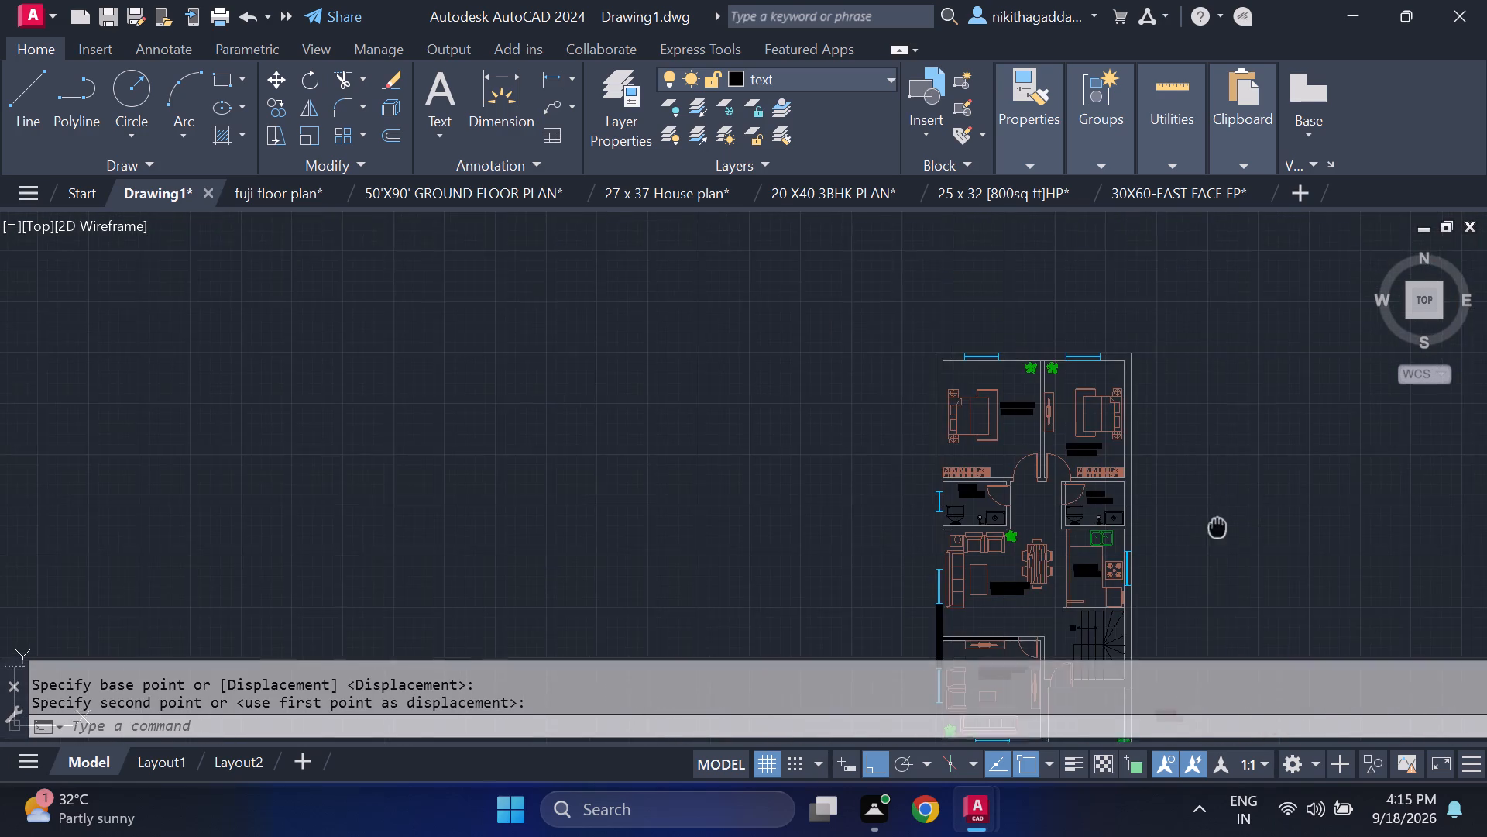
middle_drag(1217, 525, 1192, 471)
middle_click(1191, 470)
scroll(1131, 468, up, 4)
scroll(996, 520, down, 1)
middle_drag(1093, 546, 1093, 542)
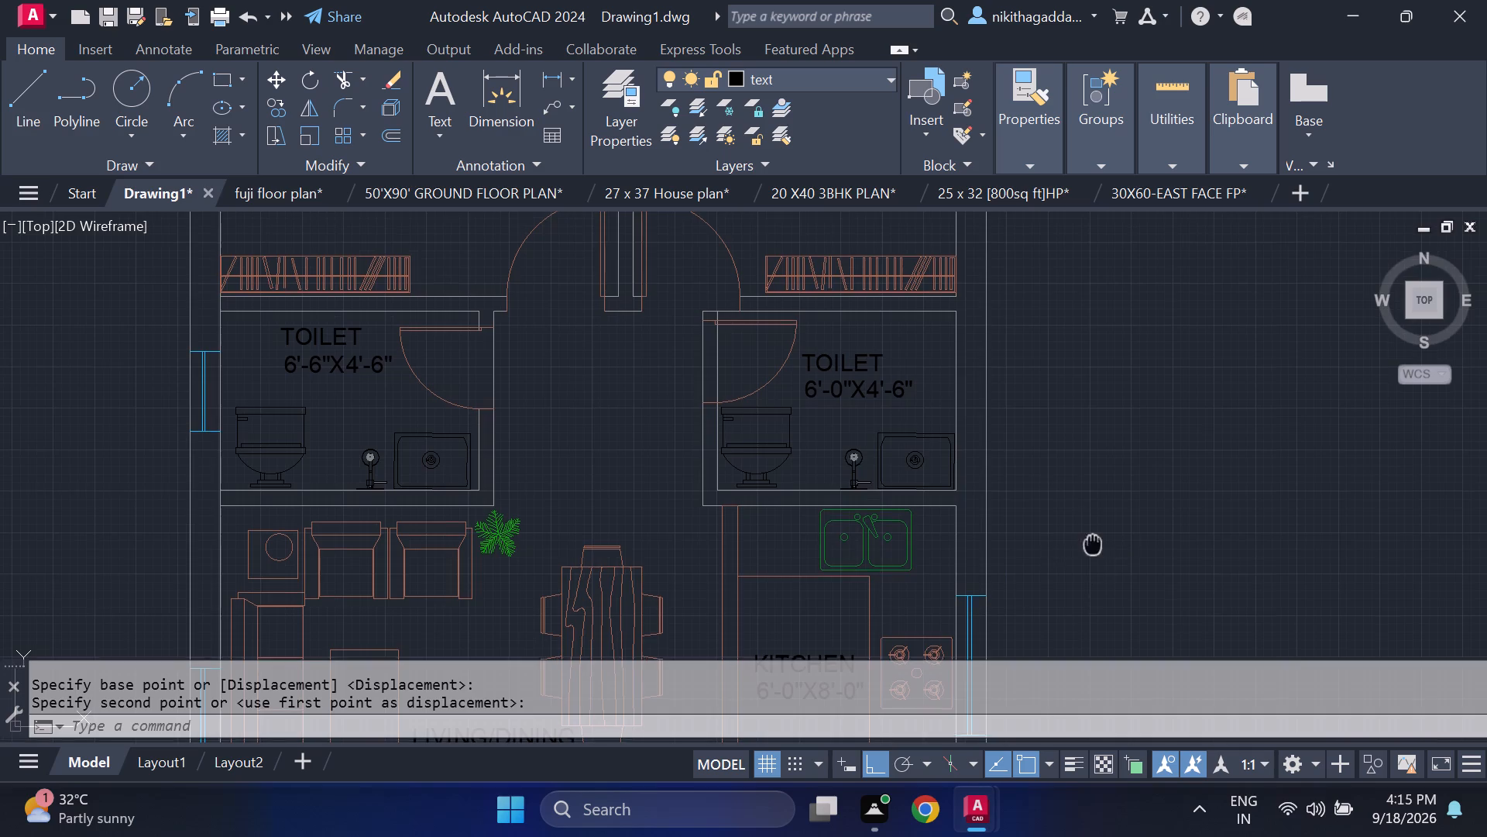
middle_drag(1093, 542, 1187, 441)
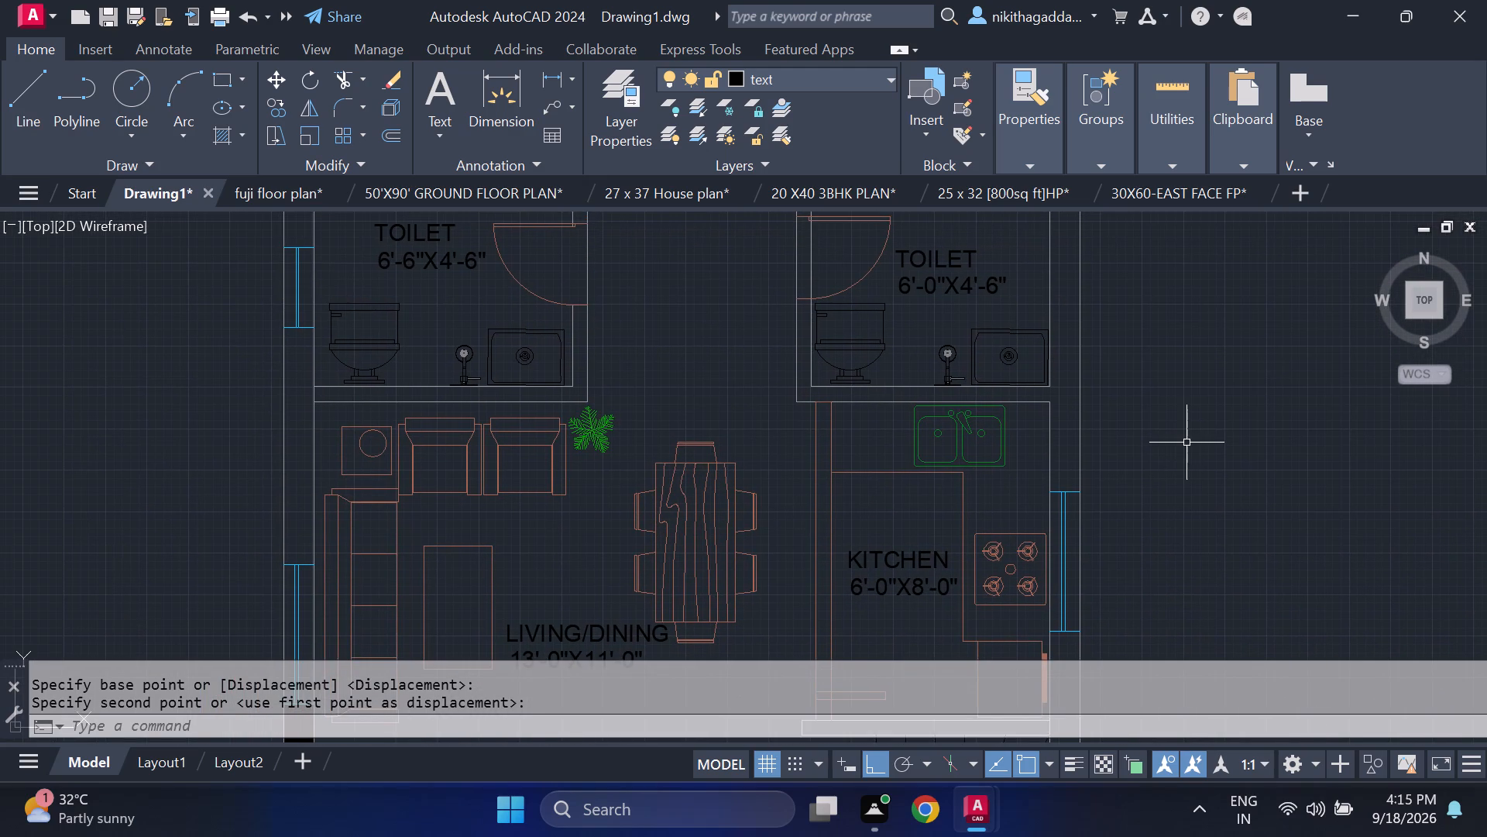
text(hatch)
key(Return)
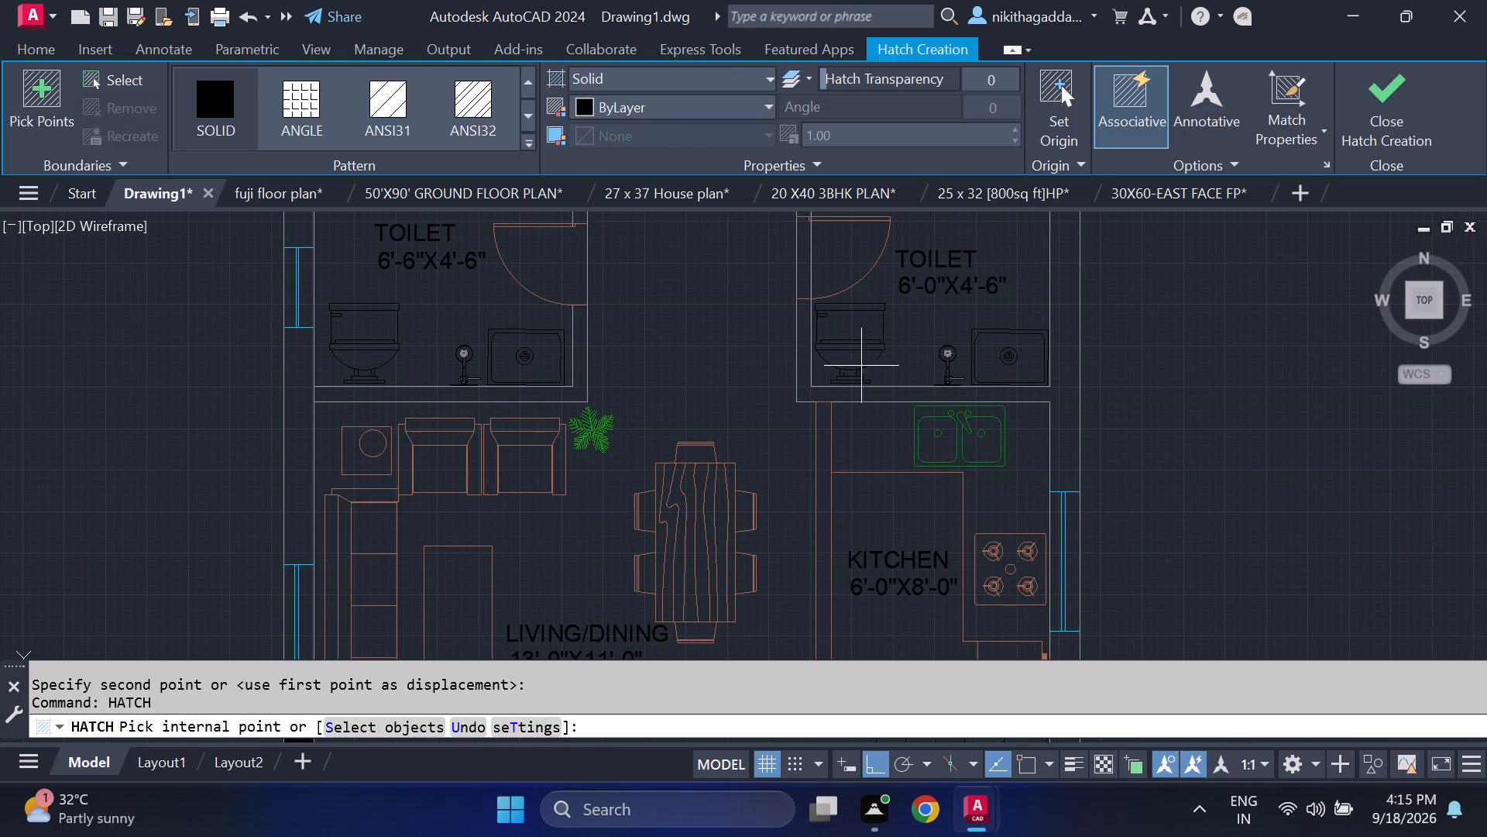
scroll(922, 412, down, 2)
scroll(937, 570, down, 1)
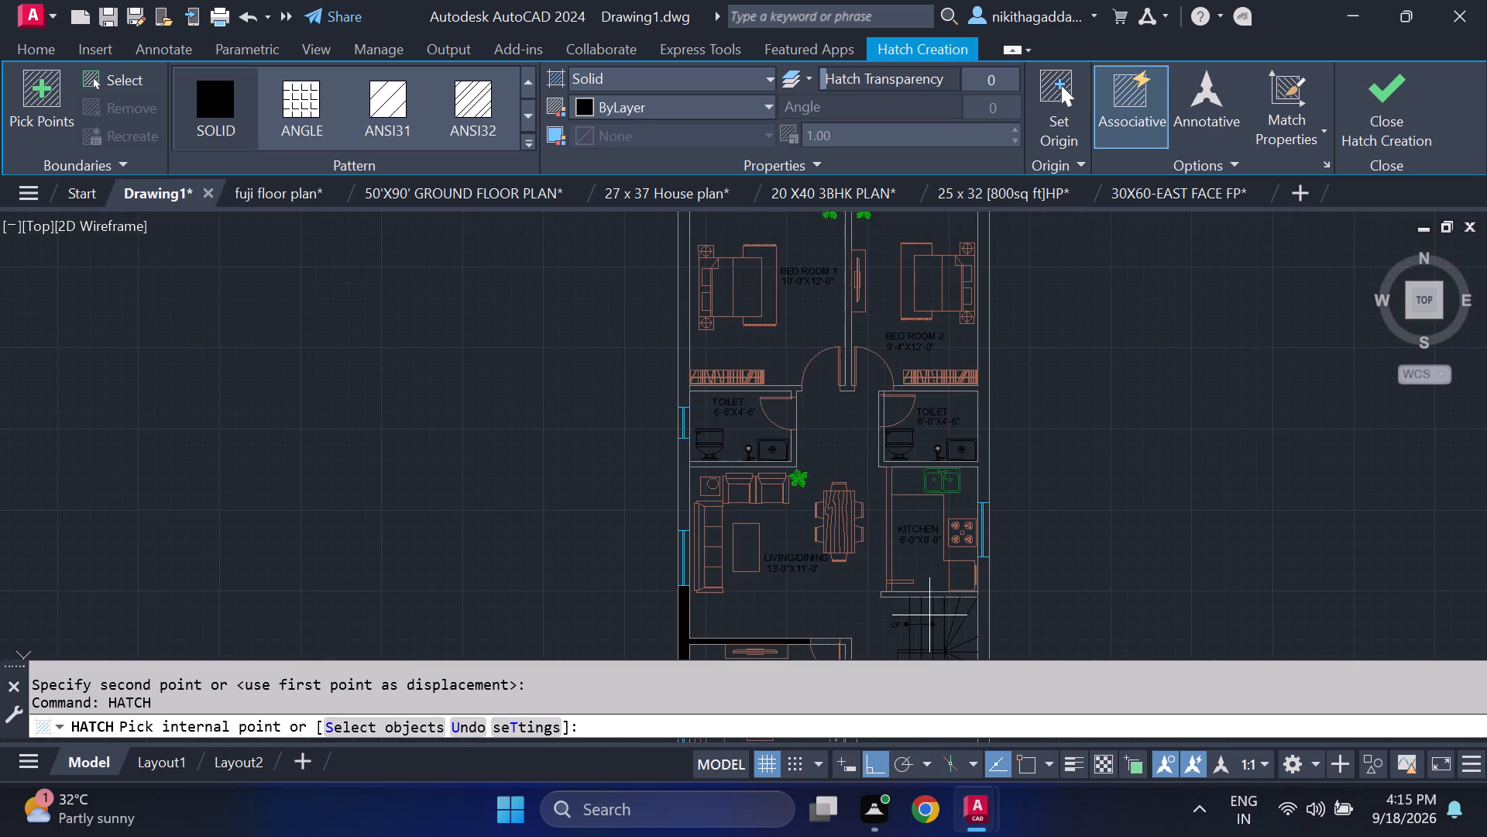
scroll(929, 606, up, 4)
click(949, 549)
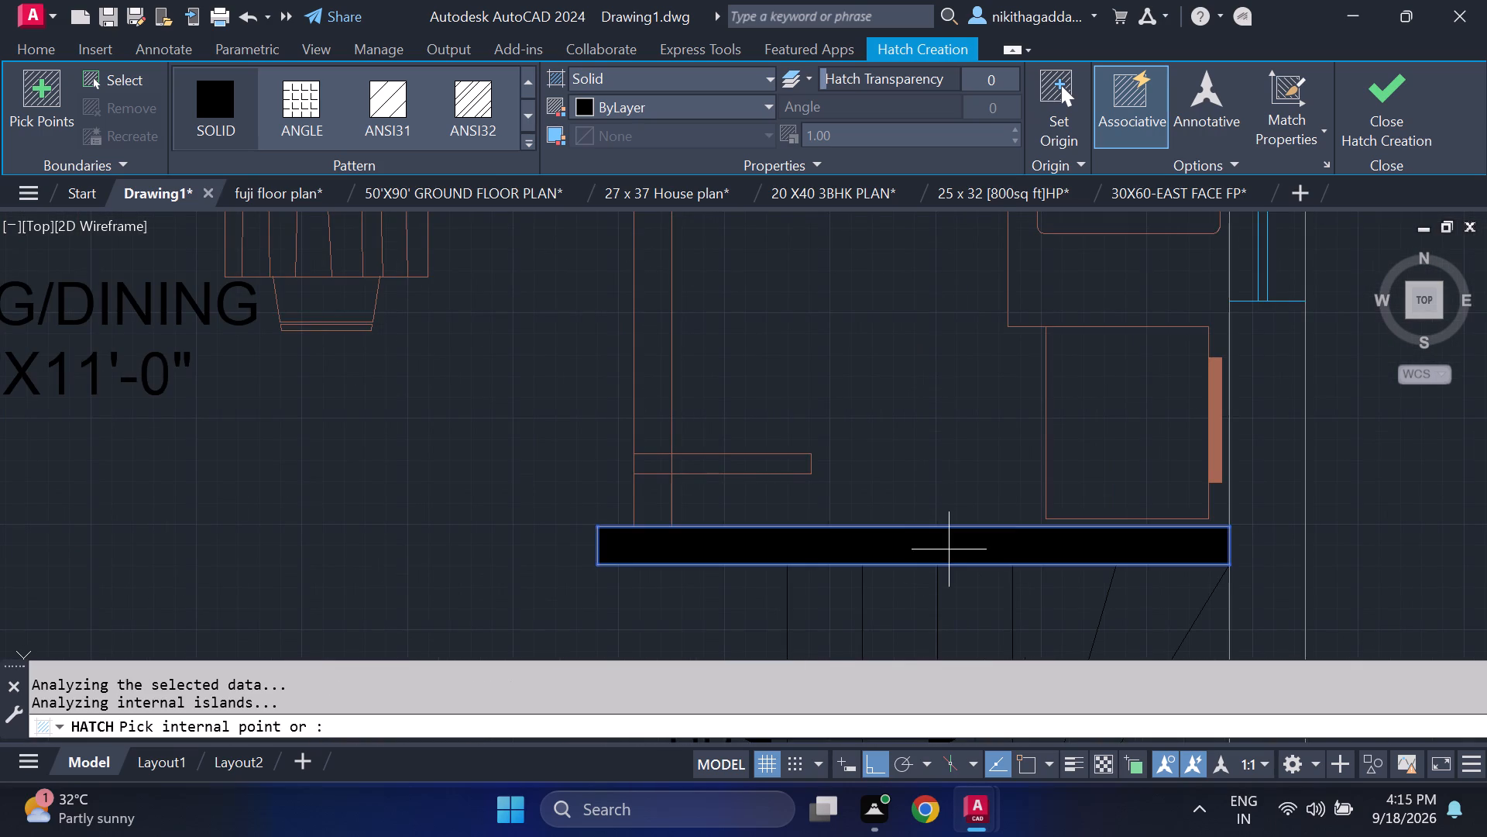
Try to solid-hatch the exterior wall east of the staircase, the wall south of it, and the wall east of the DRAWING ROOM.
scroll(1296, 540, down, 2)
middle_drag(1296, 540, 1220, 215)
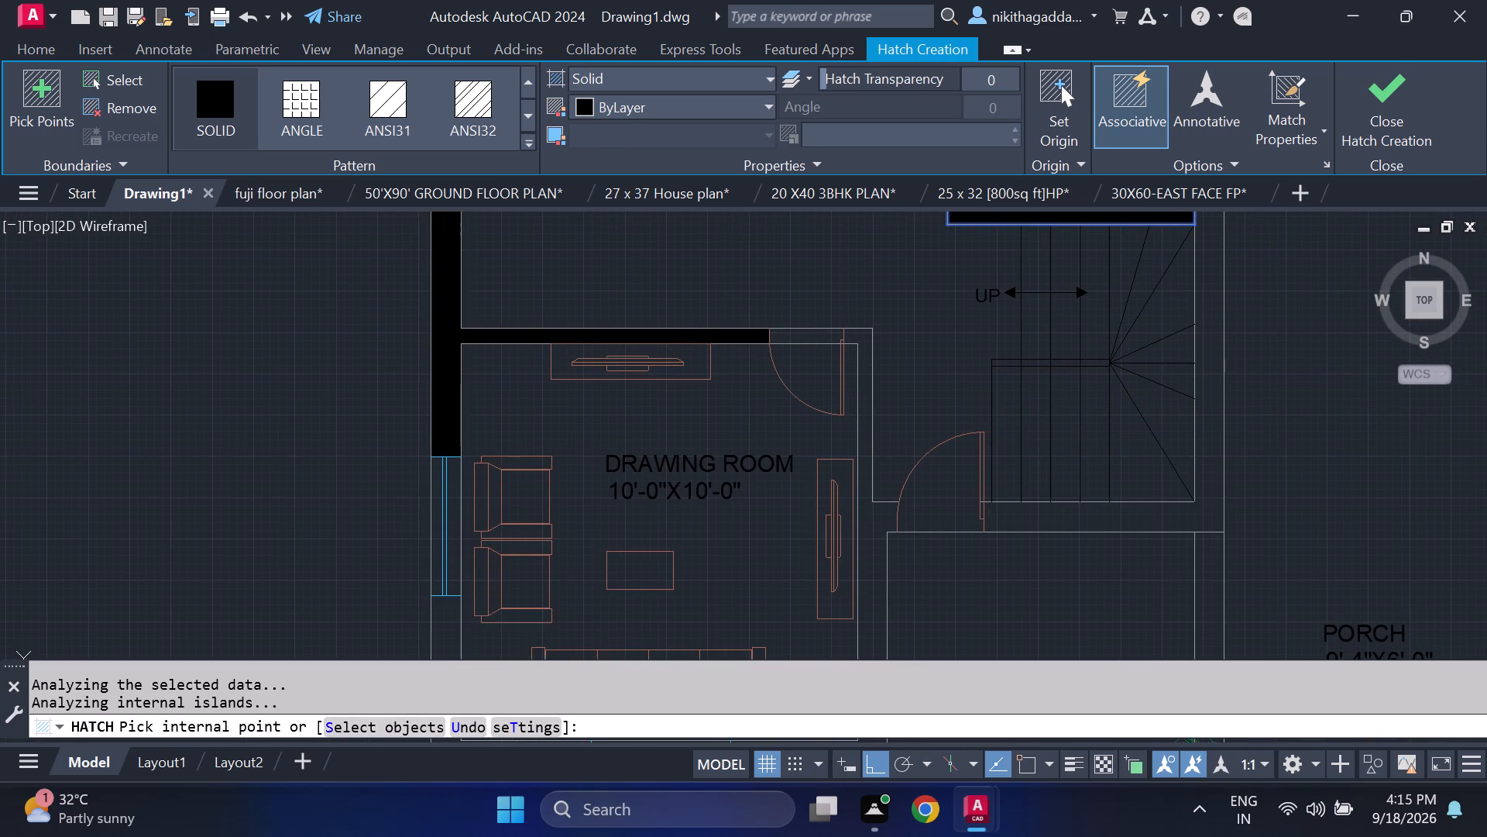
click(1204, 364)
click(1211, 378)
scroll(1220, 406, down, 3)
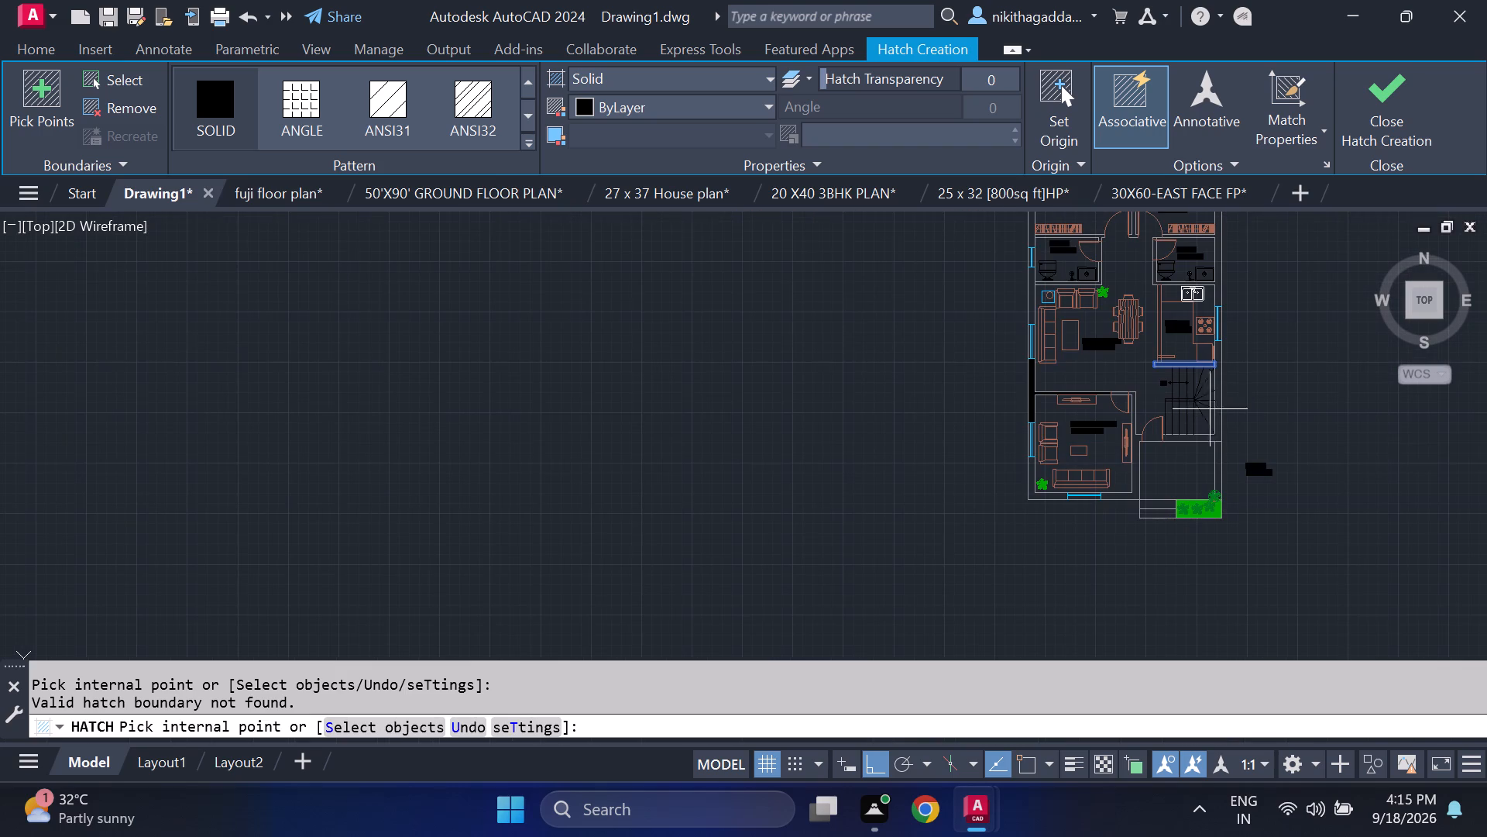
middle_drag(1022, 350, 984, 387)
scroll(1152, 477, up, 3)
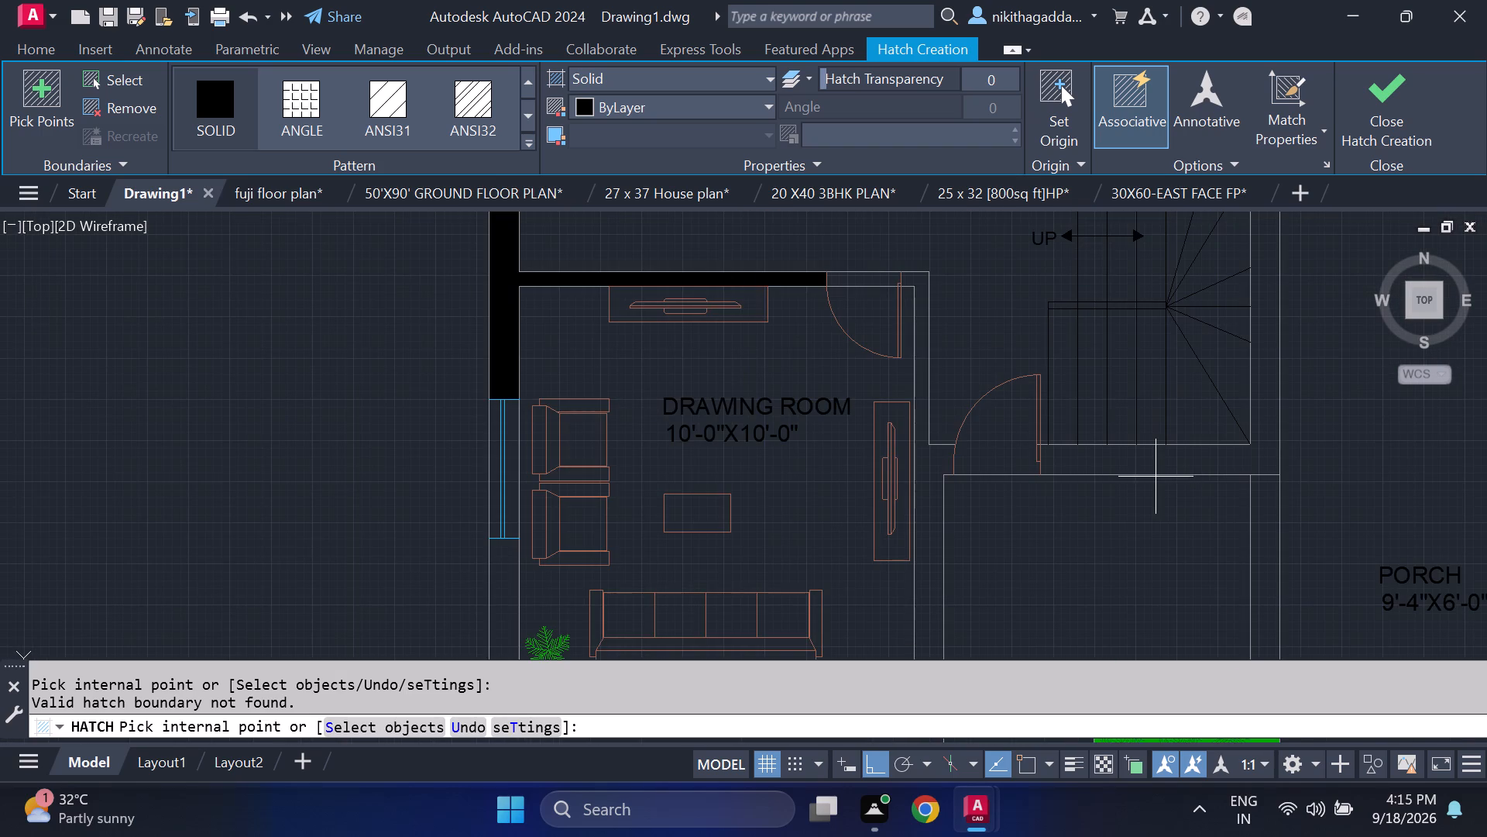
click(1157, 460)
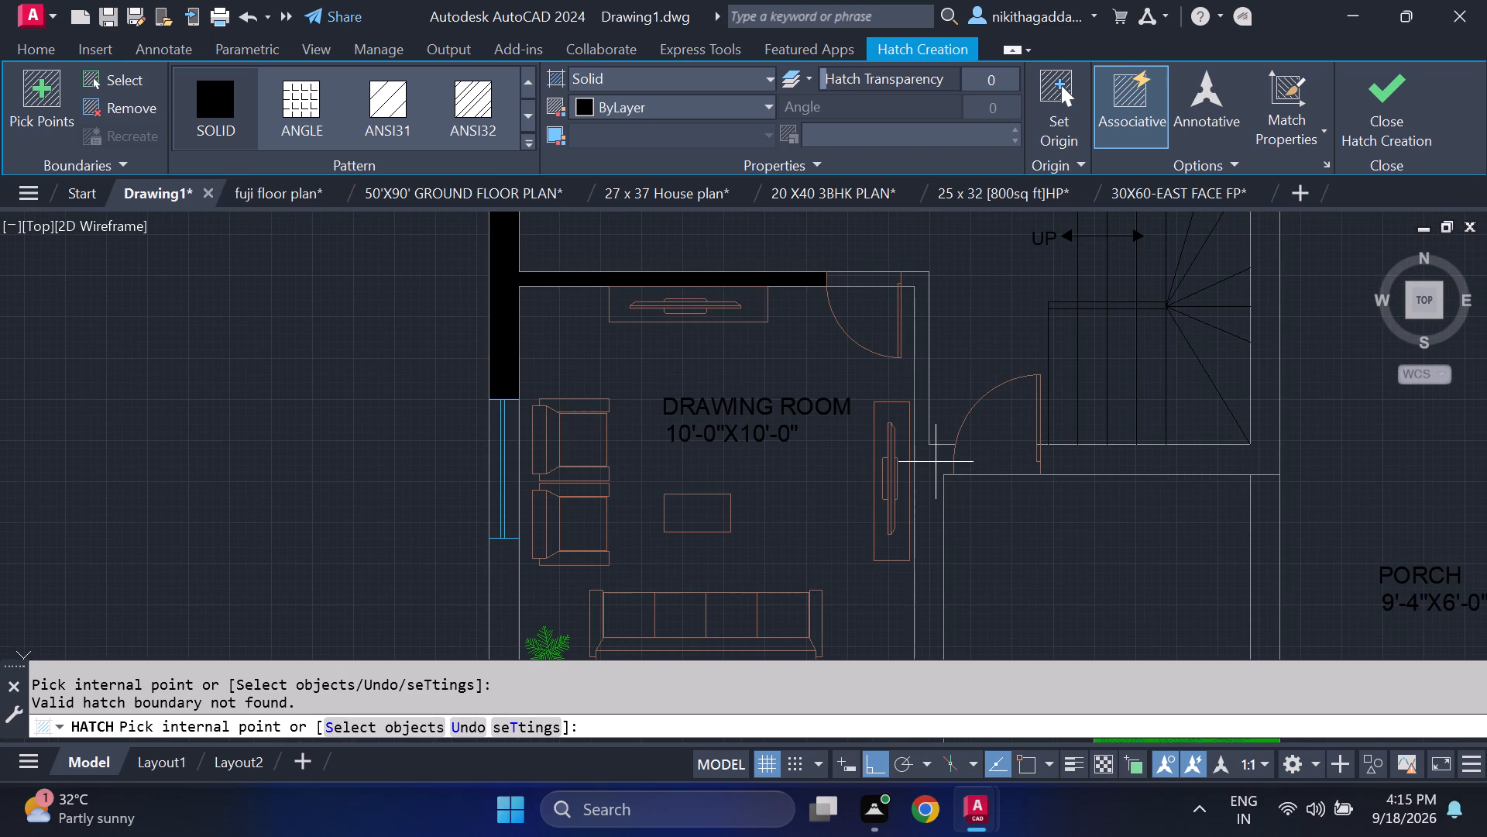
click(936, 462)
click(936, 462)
Solid-hatch the exterior wall around the southwest corner of the DRAWING ROOM, between its west and south windows.
scroll(834, 391, down, 2)
scroll(698, 492, up, 3)
click(700, 493)
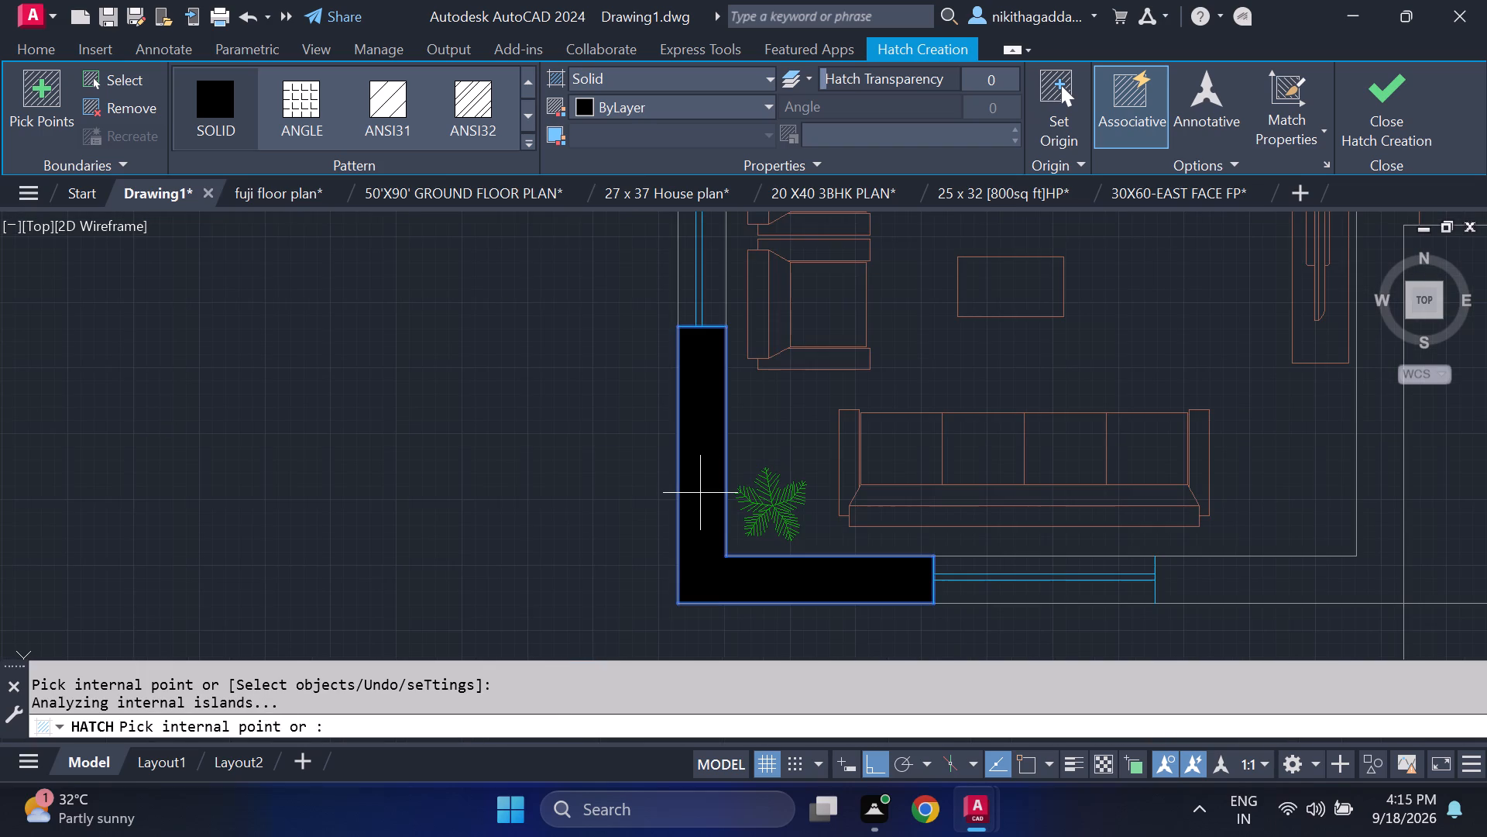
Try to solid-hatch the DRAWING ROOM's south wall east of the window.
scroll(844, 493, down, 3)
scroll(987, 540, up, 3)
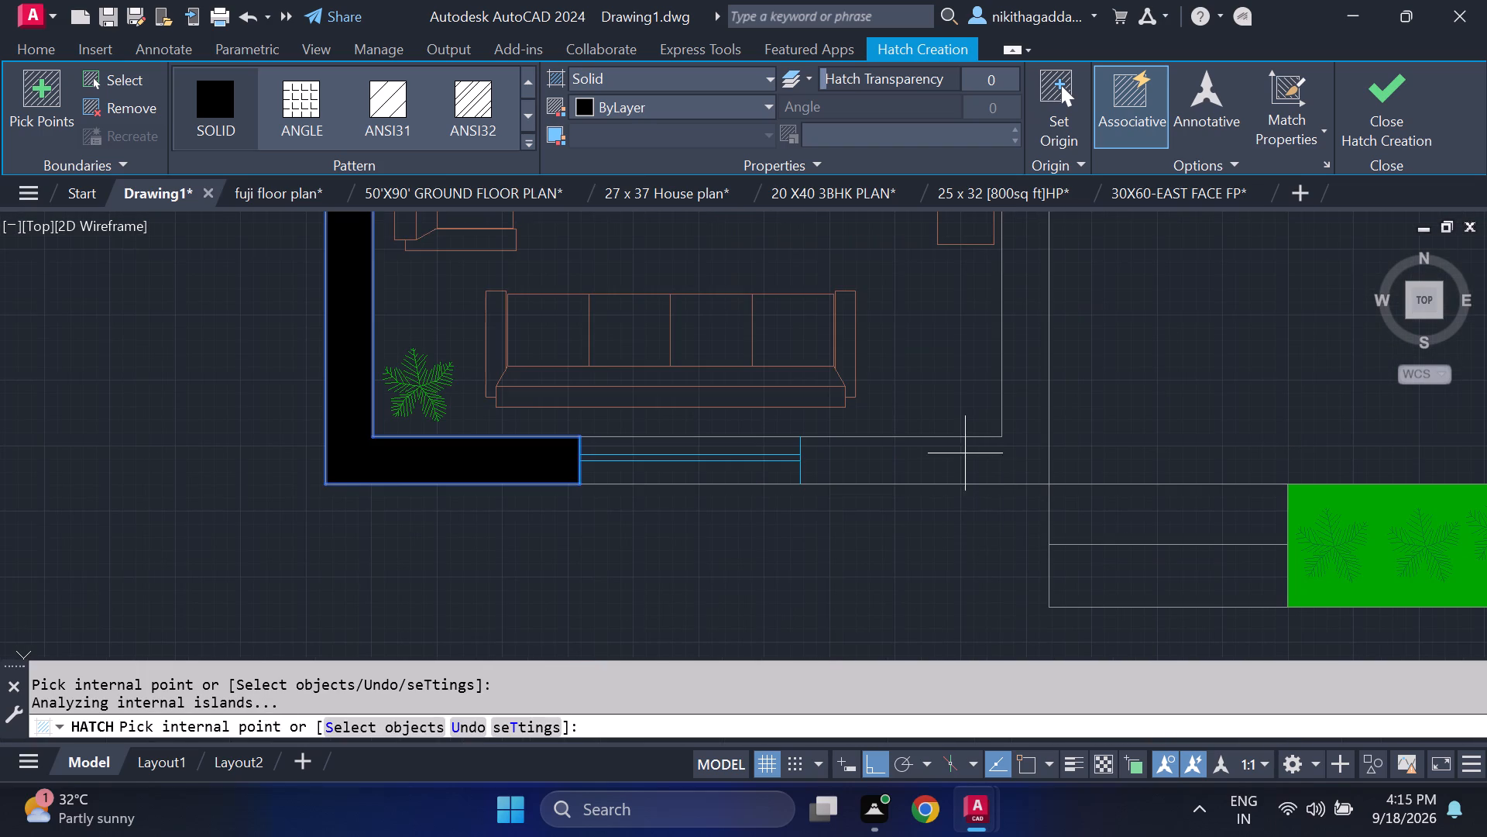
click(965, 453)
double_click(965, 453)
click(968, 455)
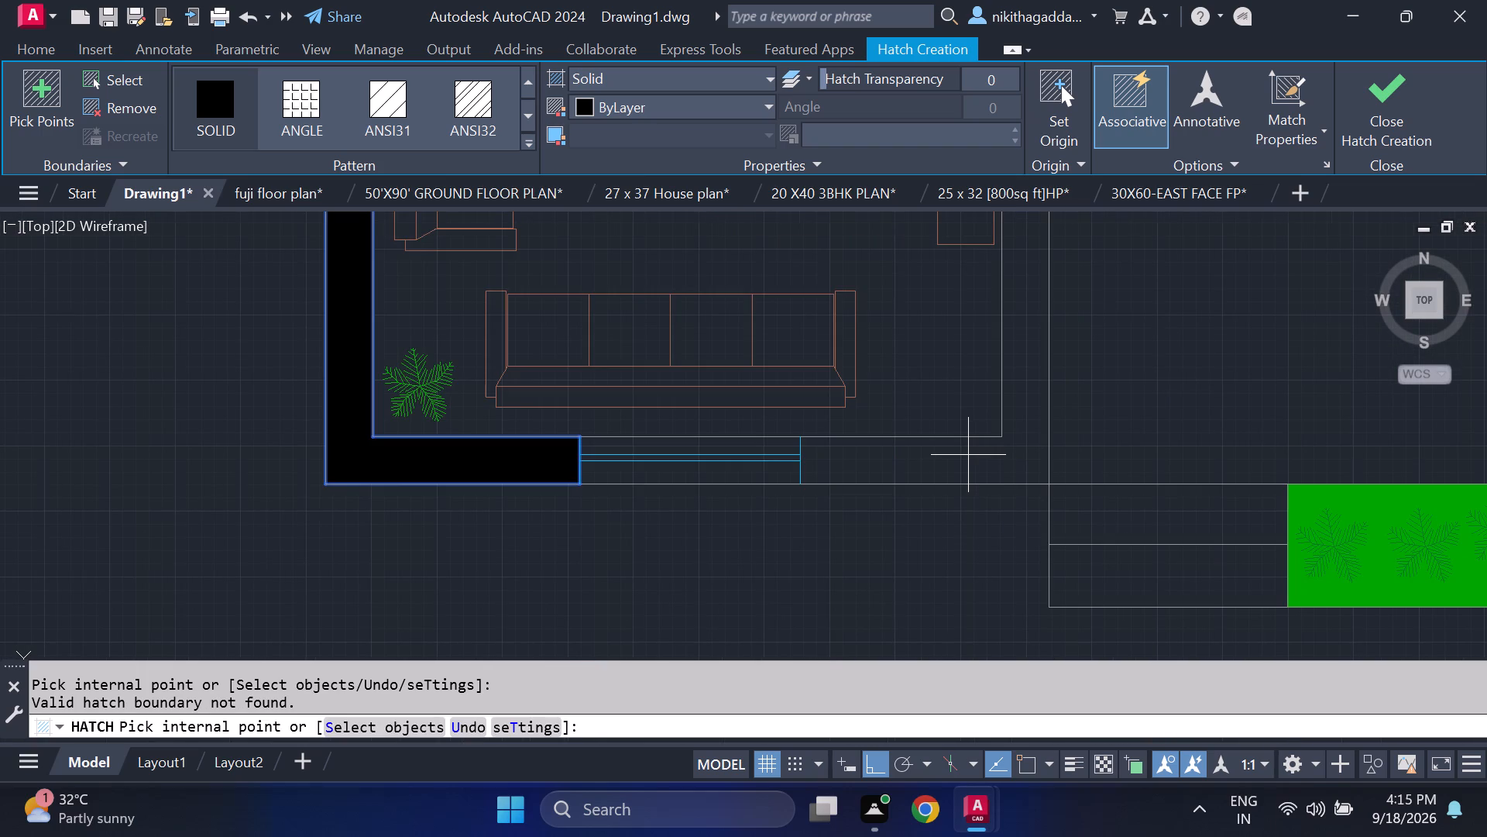
Solid-hatch the west exterior wall from the LIVING/DINING window north around the BED ROOM 1 corner, and the north wall between the bedroom windows.
scroll(968, 455, down, 4)
middle_drag(970, 347, 962, 511)
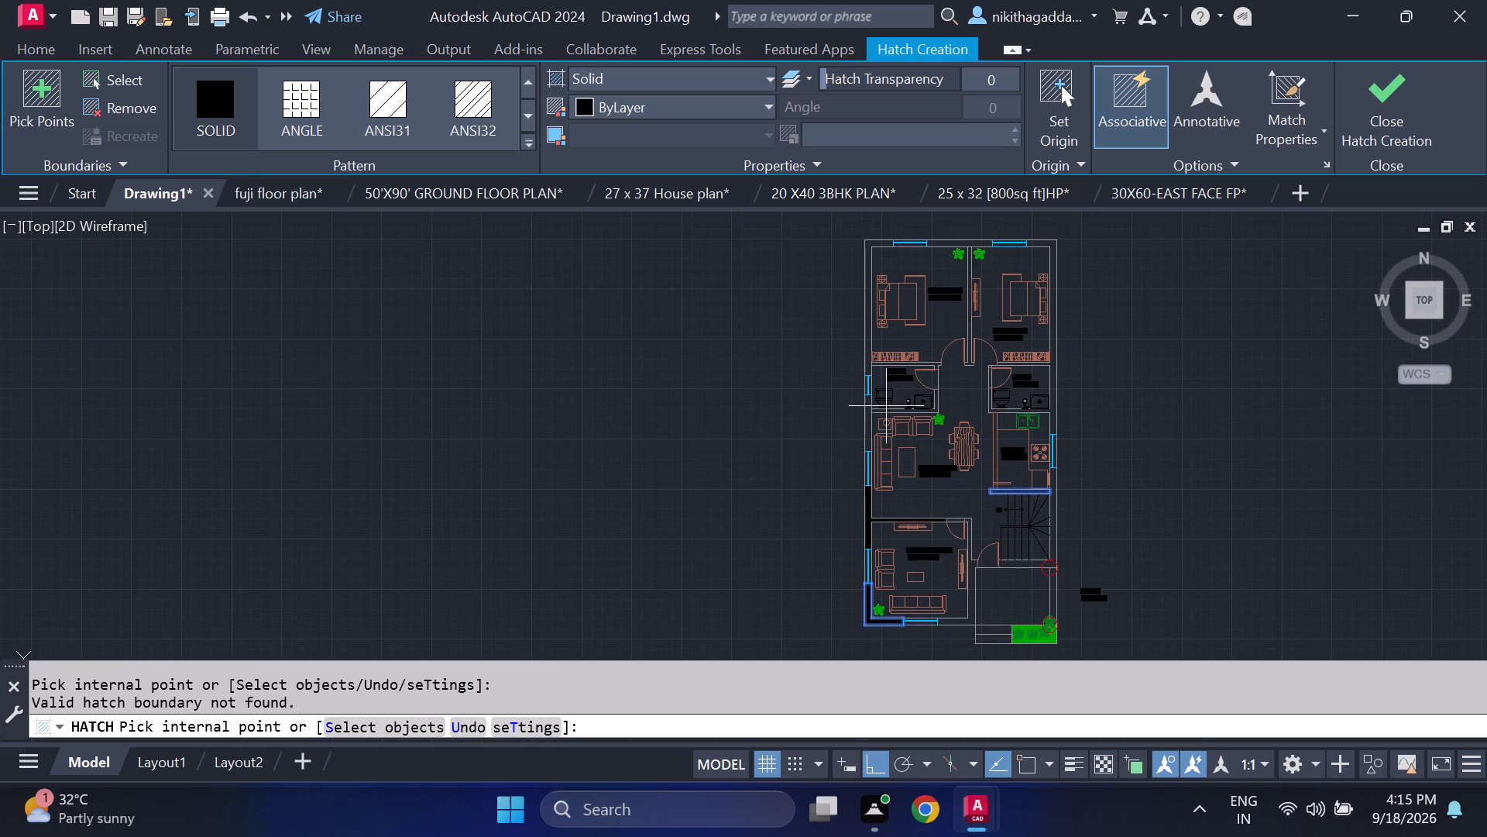
scroll(884, 412, up, 3)
click(829, 449)
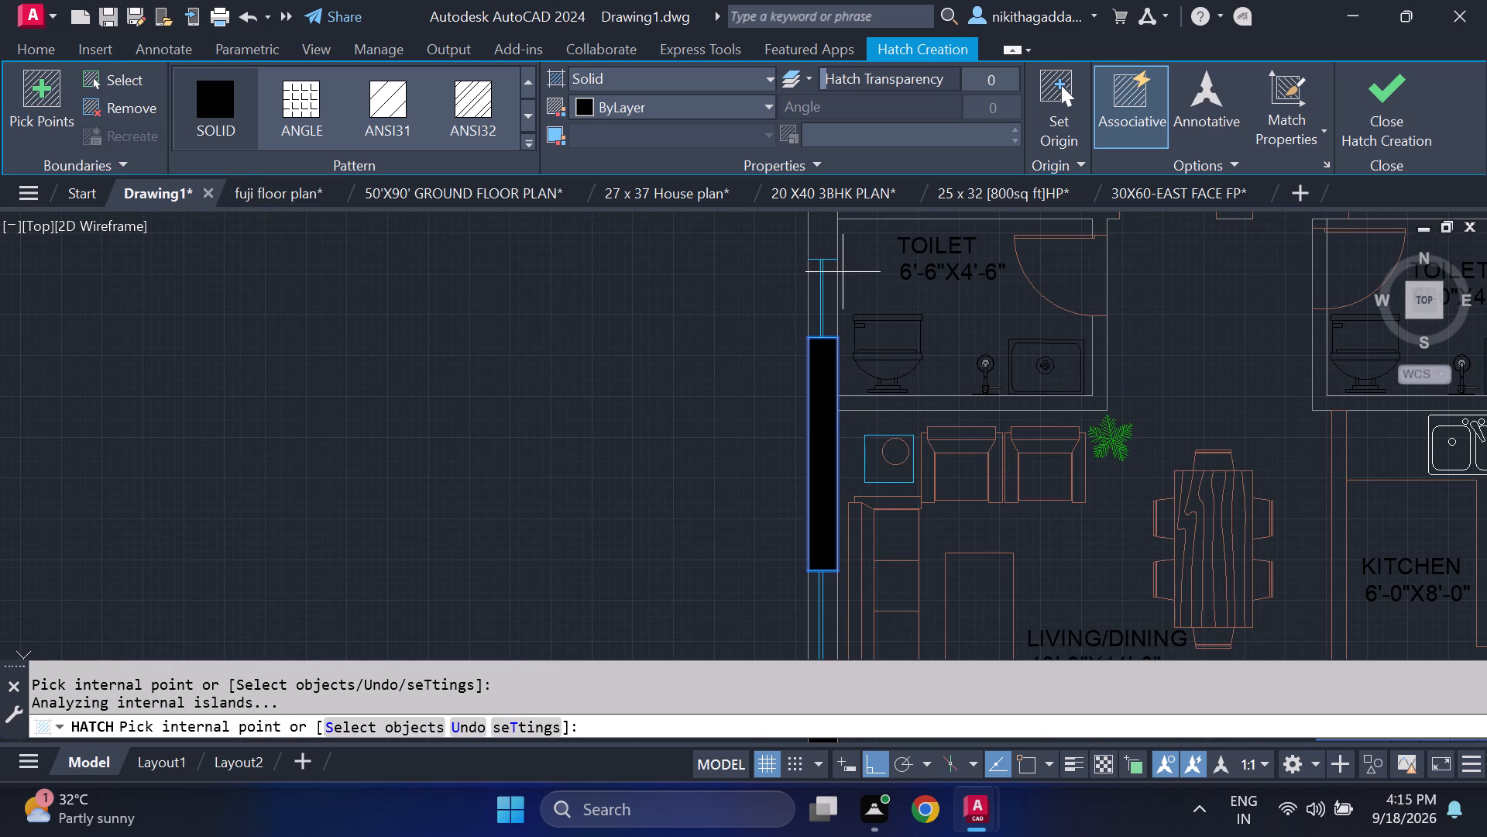
middle_drag(841, 271, 857, 511)
click(843, 414)
scroll(879, 433, down, 3)
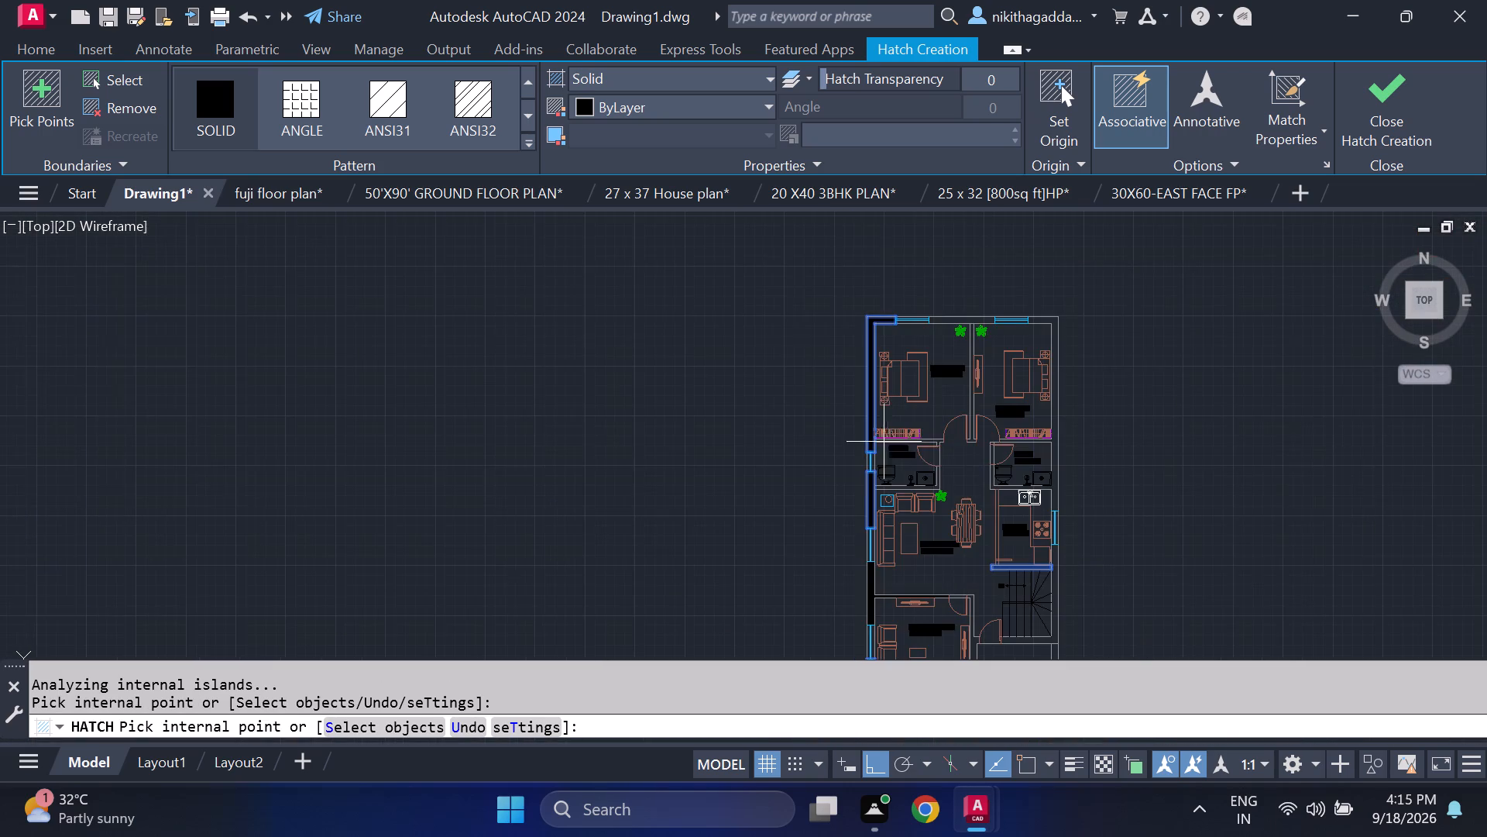
scroll(967, 324, up, 3)
click(966, 315)
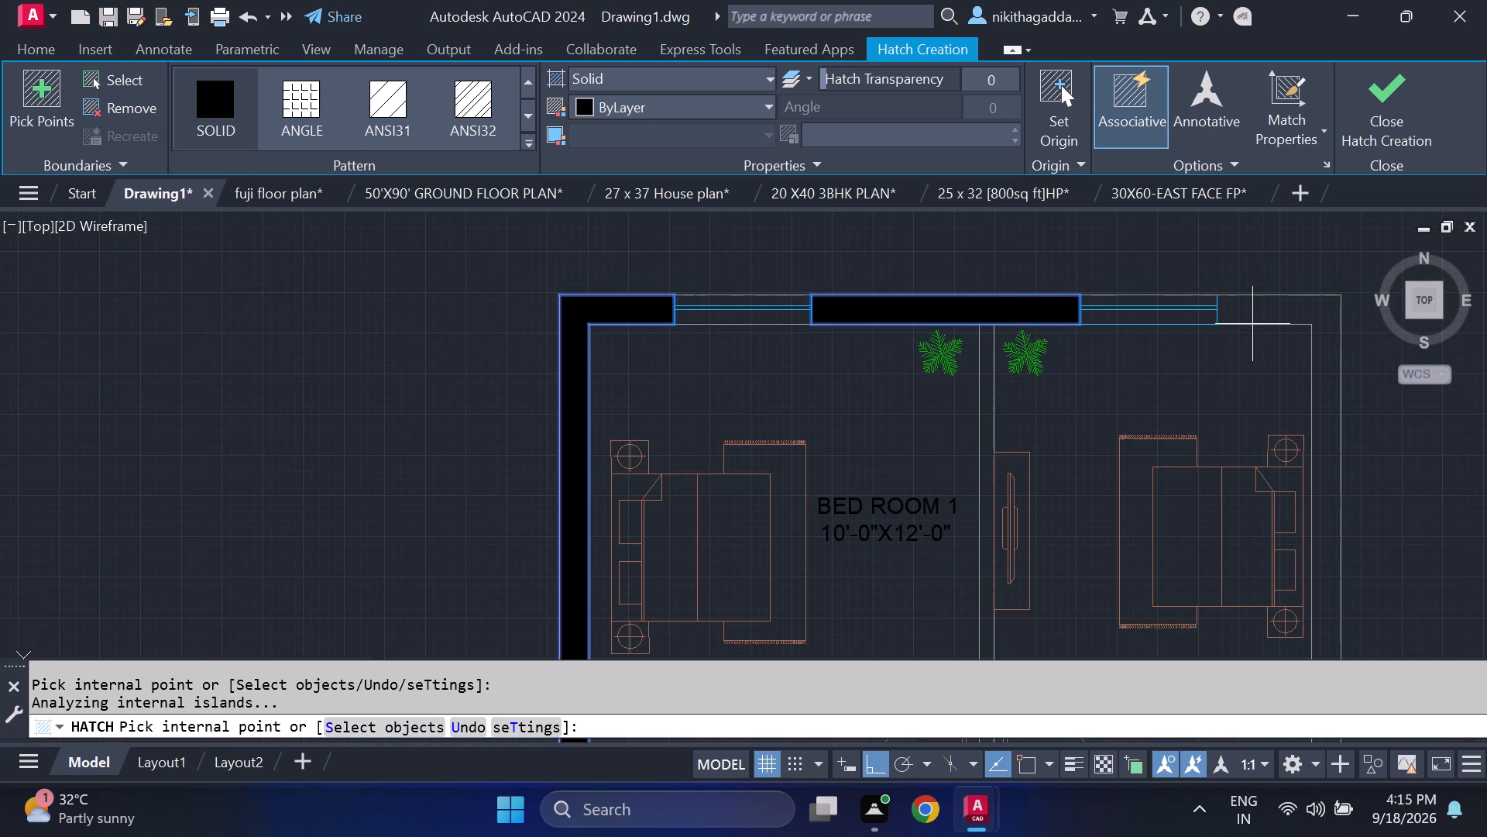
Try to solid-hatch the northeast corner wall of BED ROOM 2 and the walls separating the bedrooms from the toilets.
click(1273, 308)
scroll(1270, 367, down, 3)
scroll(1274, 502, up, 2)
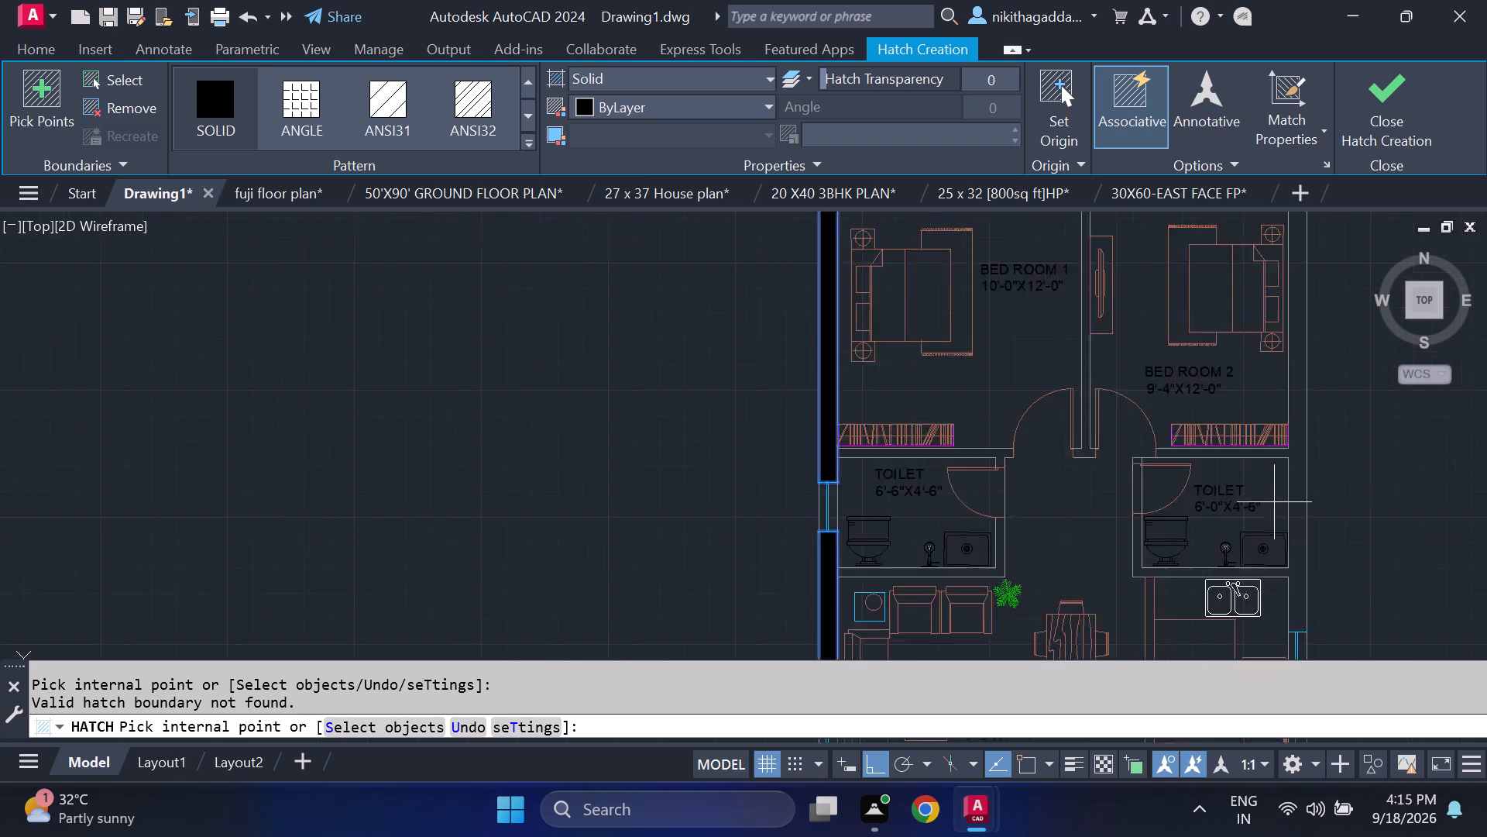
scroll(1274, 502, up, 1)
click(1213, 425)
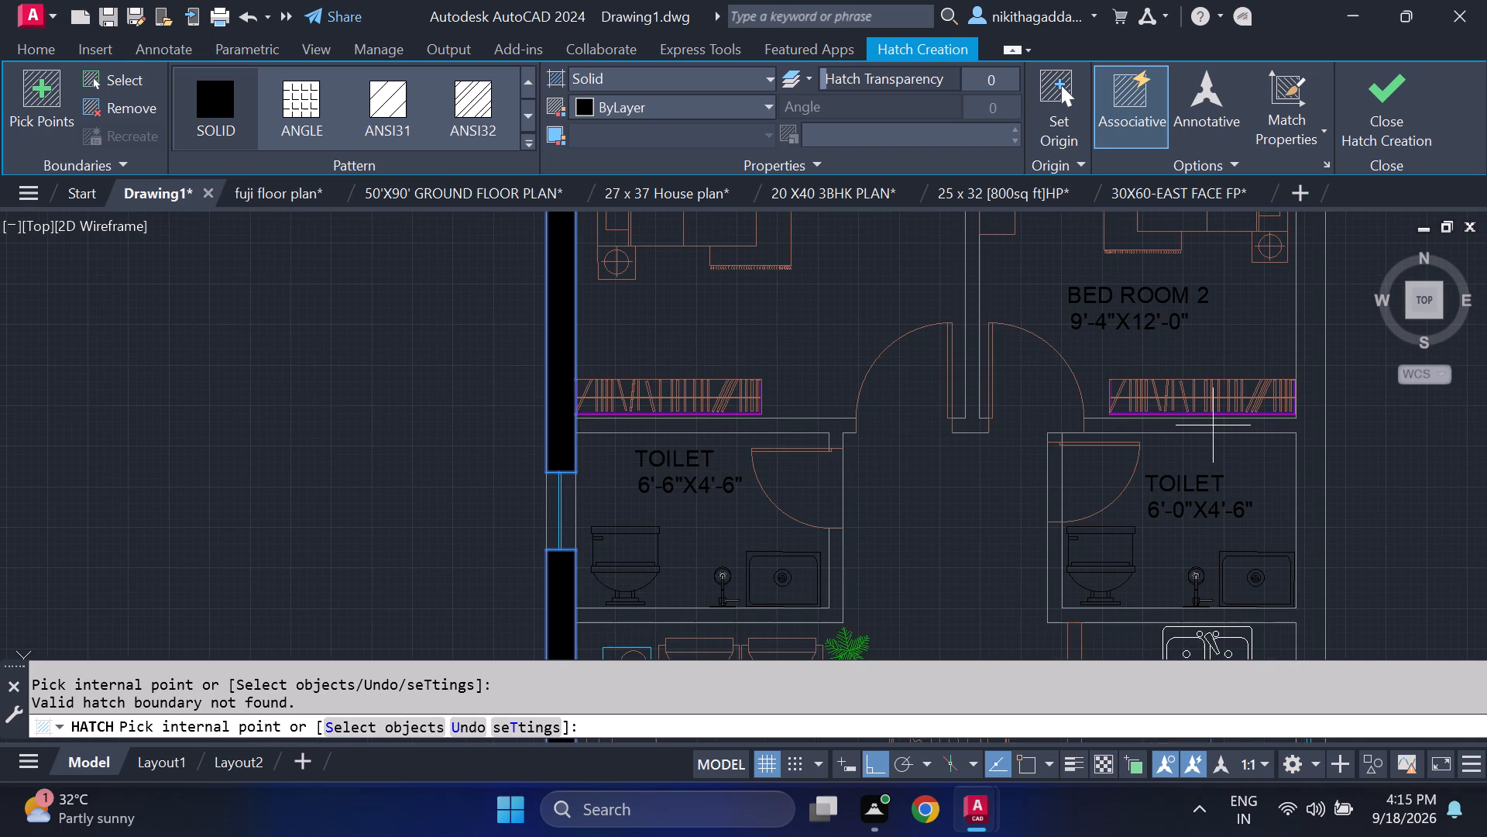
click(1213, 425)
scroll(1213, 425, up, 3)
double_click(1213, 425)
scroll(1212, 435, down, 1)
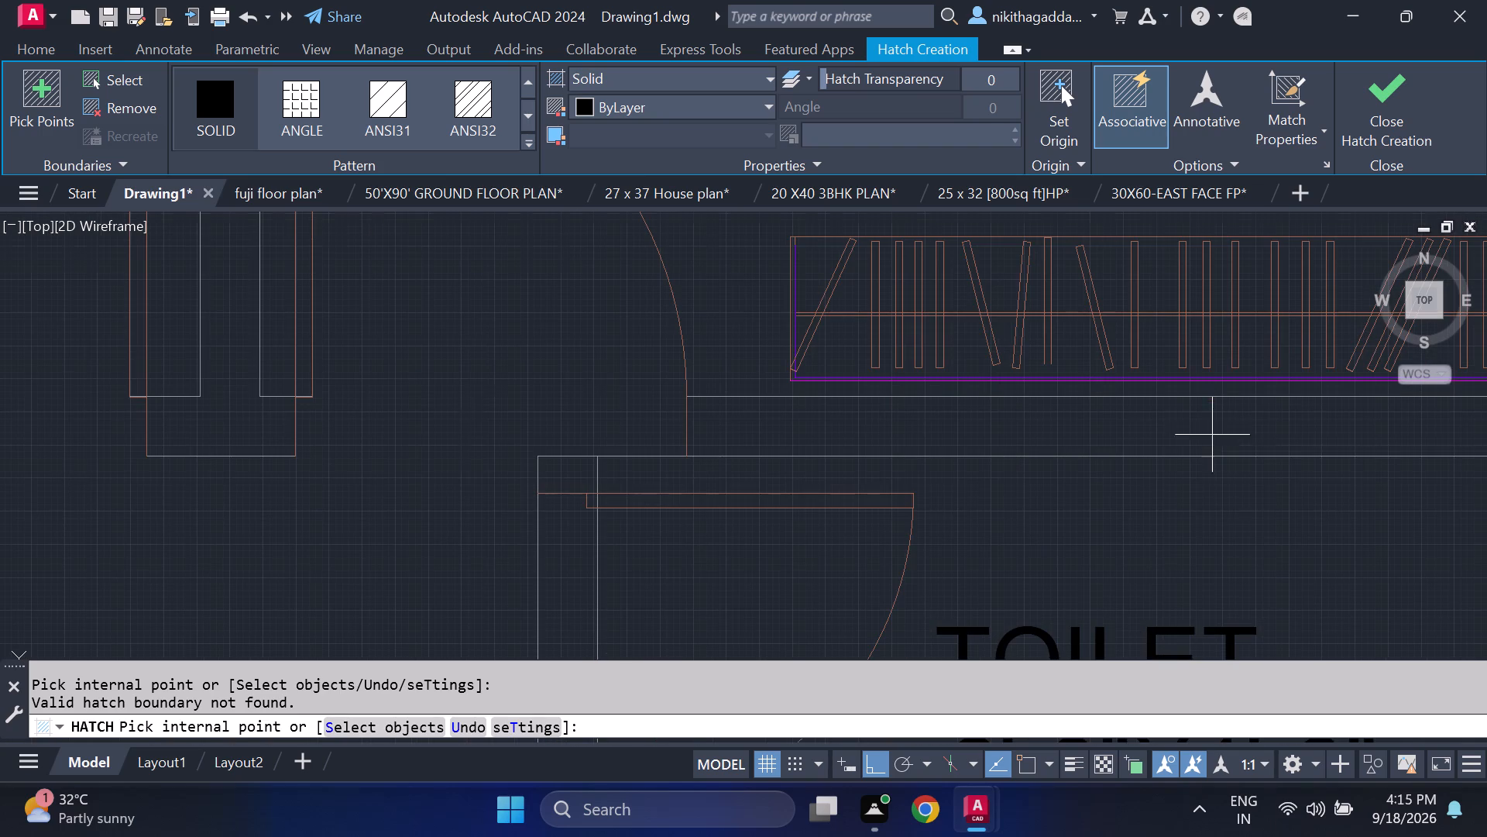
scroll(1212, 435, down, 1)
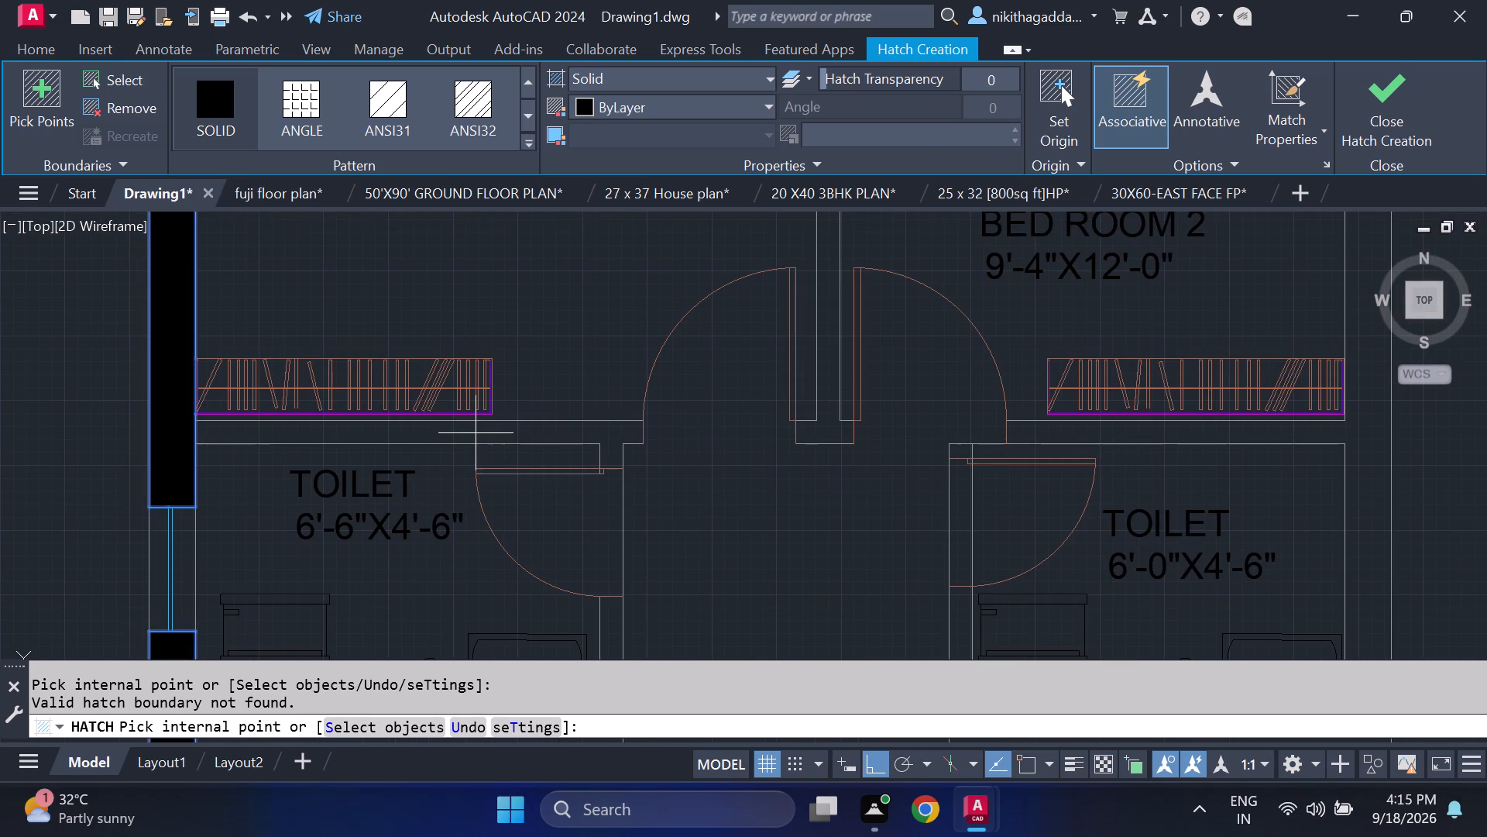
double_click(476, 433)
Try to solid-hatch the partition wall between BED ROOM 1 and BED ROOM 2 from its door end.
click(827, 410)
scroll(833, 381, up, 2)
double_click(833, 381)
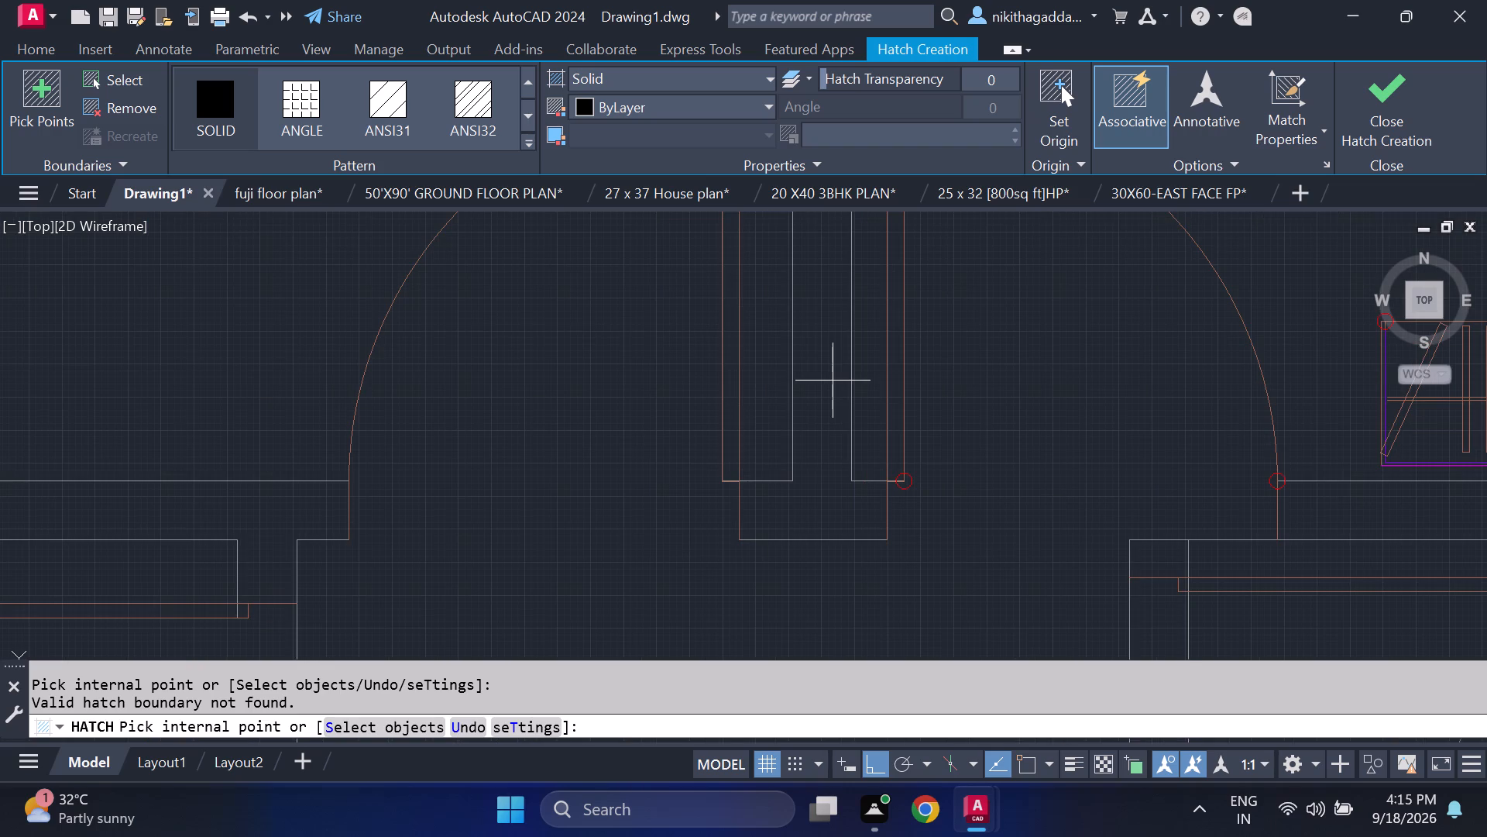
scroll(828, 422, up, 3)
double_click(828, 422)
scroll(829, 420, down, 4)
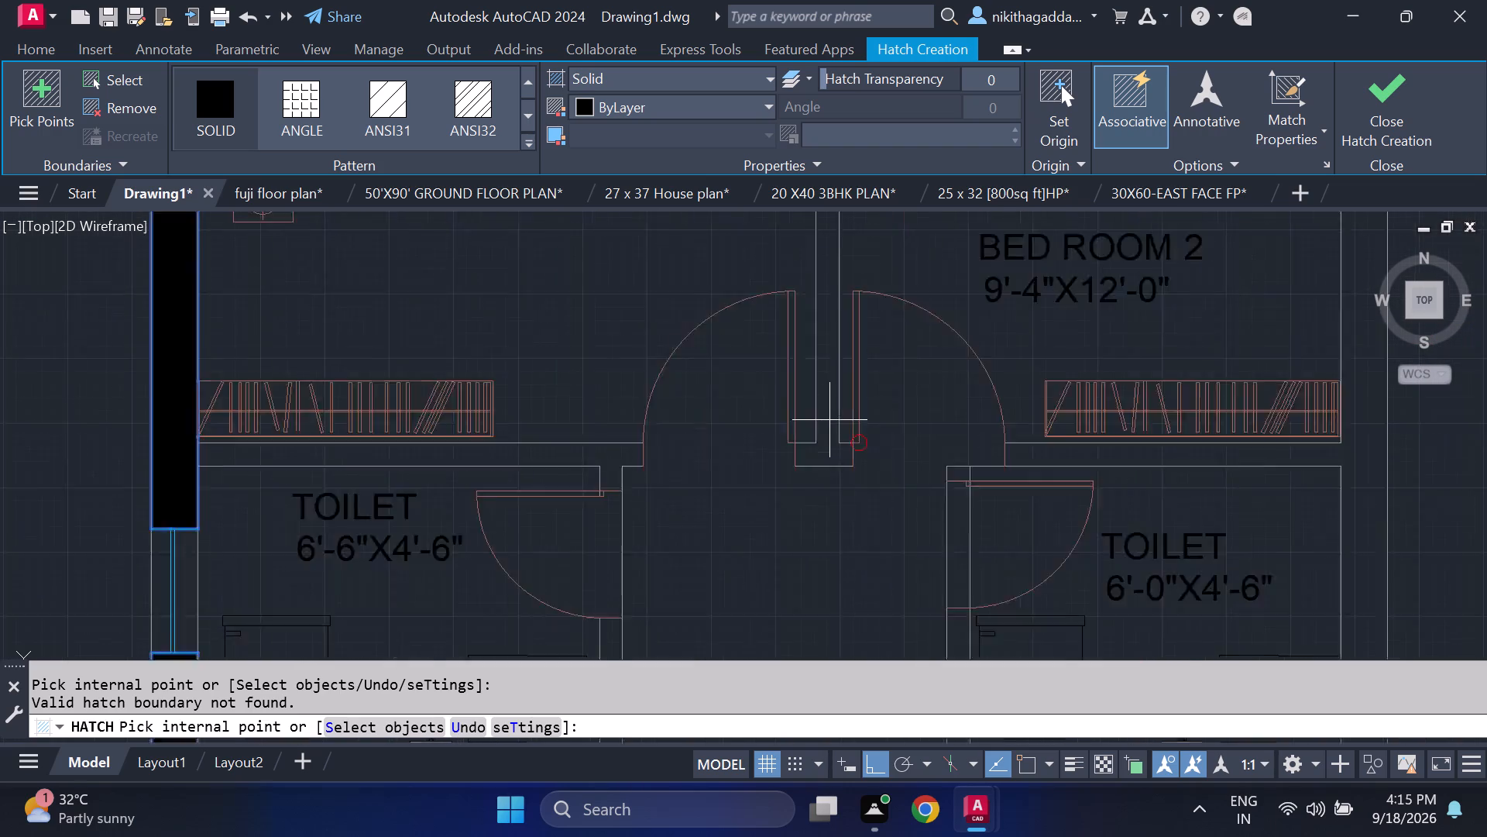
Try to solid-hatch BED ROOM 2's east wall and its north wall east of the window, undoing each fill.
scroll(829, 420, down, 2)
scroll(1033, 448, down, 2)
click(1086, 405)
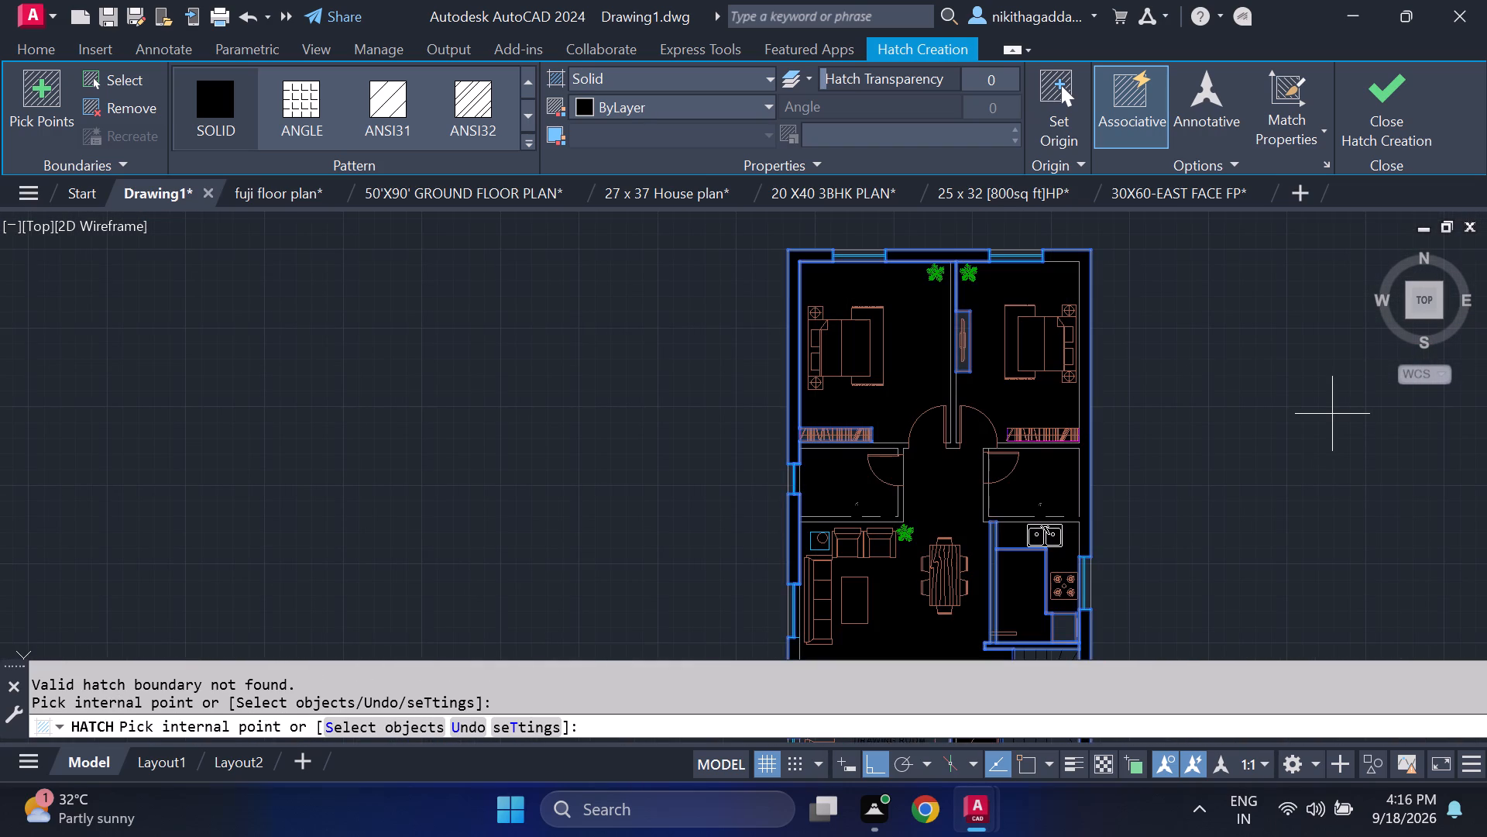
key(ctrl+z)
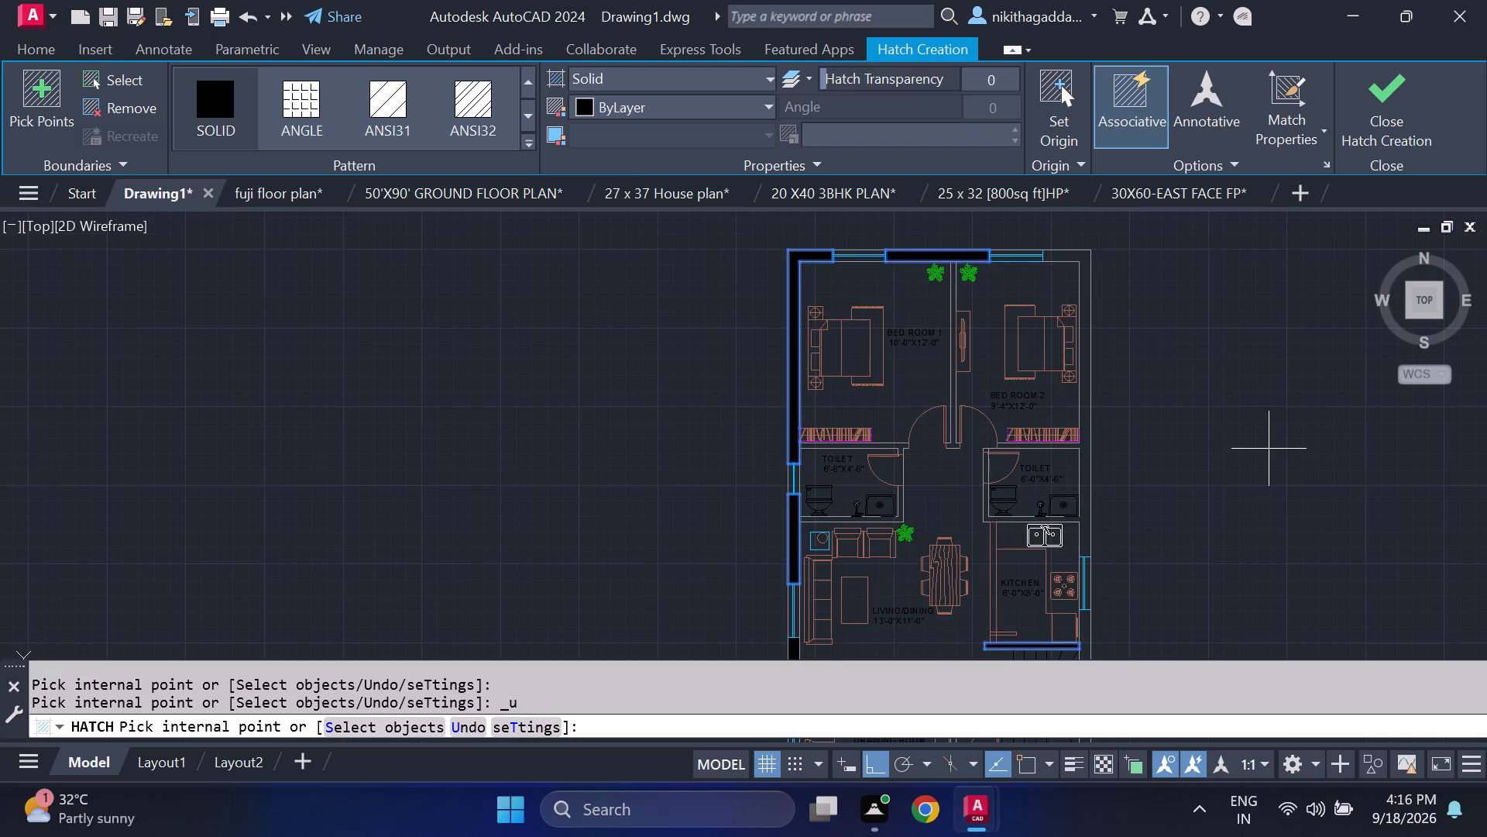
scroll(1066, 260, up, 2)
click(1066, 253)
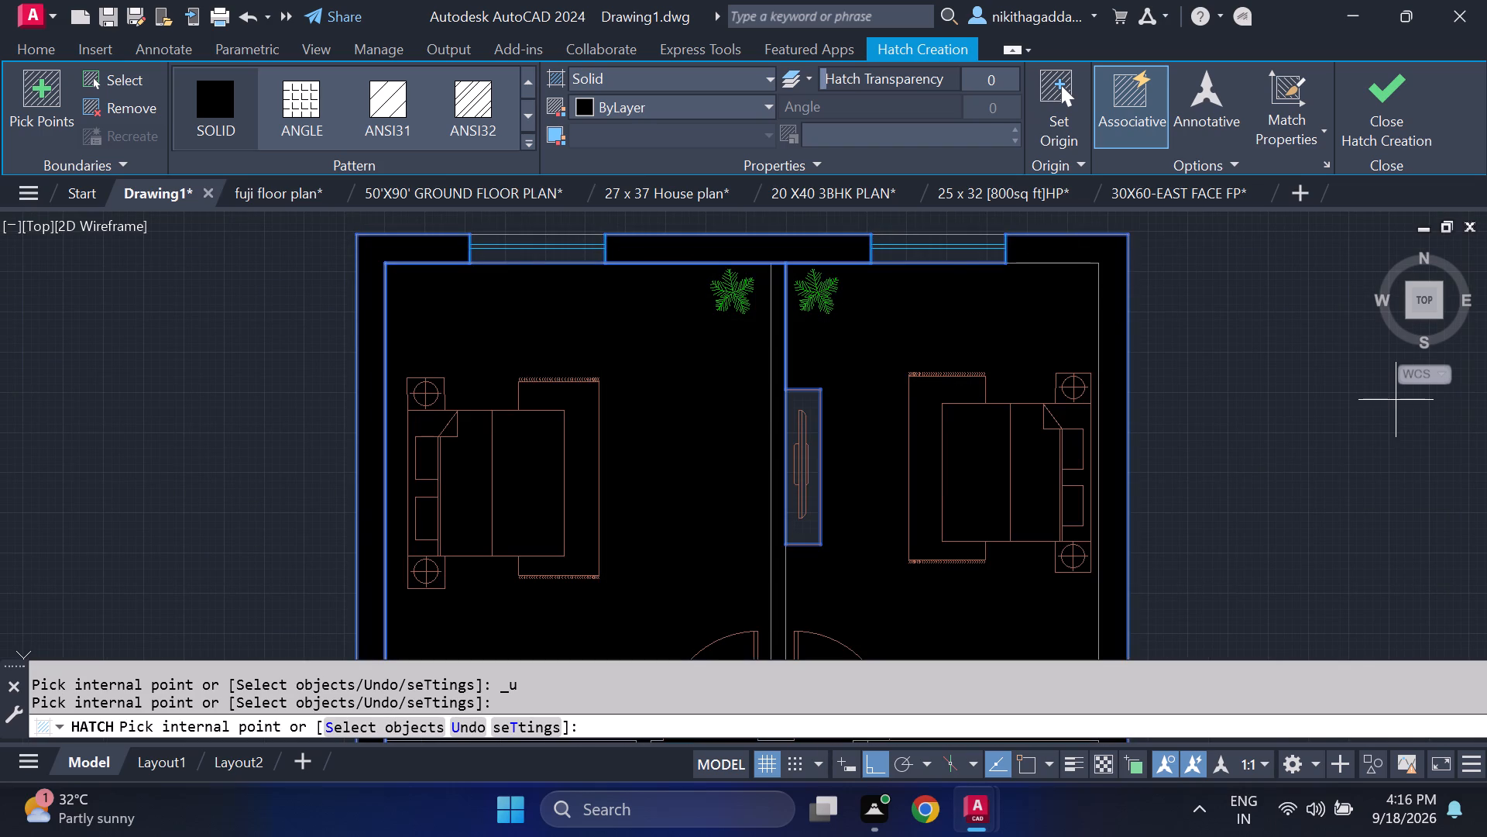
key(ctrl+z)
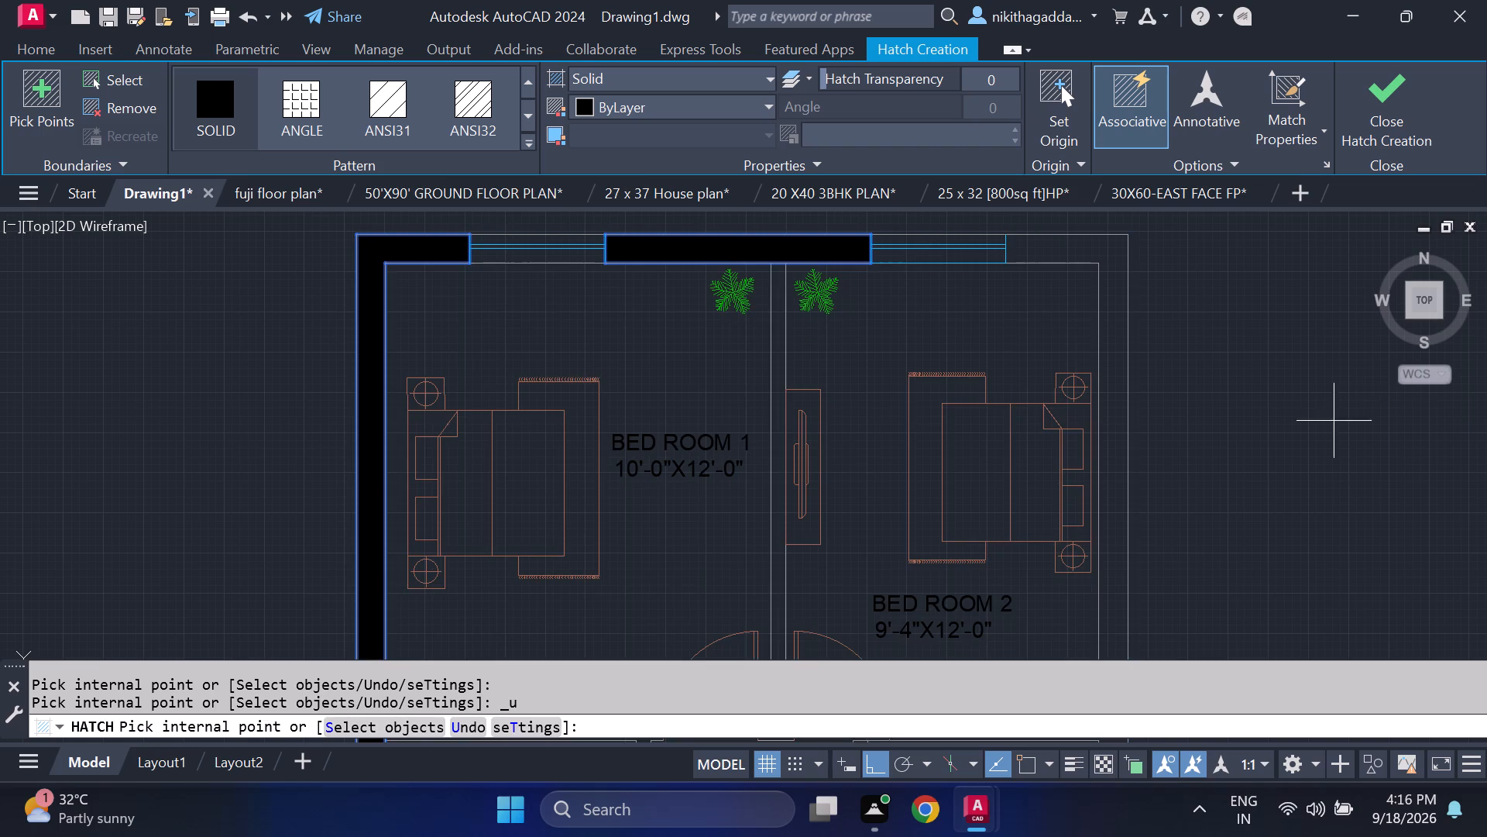
Finish the current hatch and start another solid hatch filling the south and corridor walls of the 6'-6"X4'-6" toilet.
click(1376, 127)
scroll(1243, 327, down, 3)
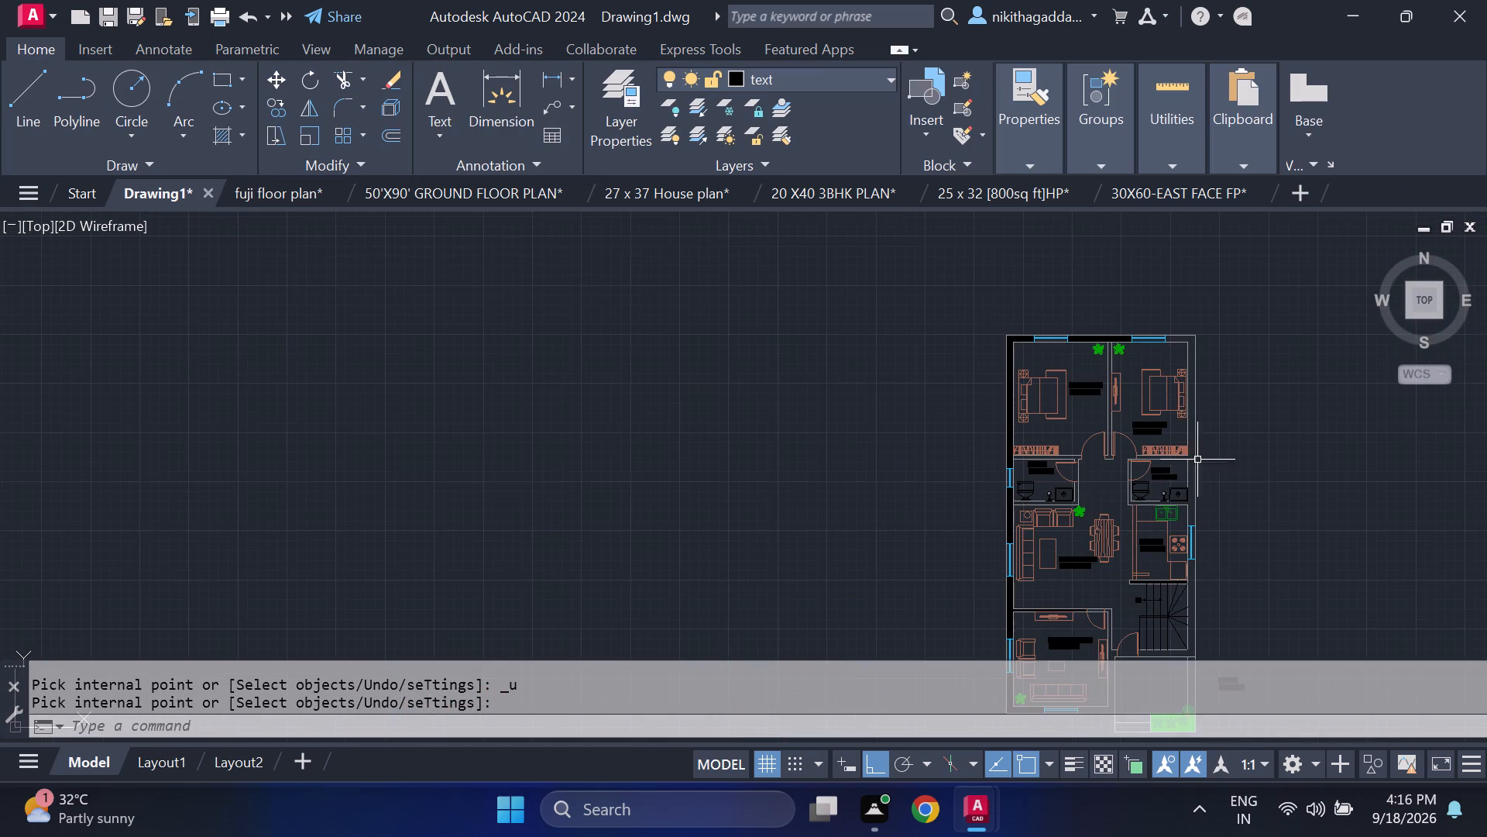
middle_drag(1249, 499, 1114, 379)
scroll(1114, 379, up, 1)
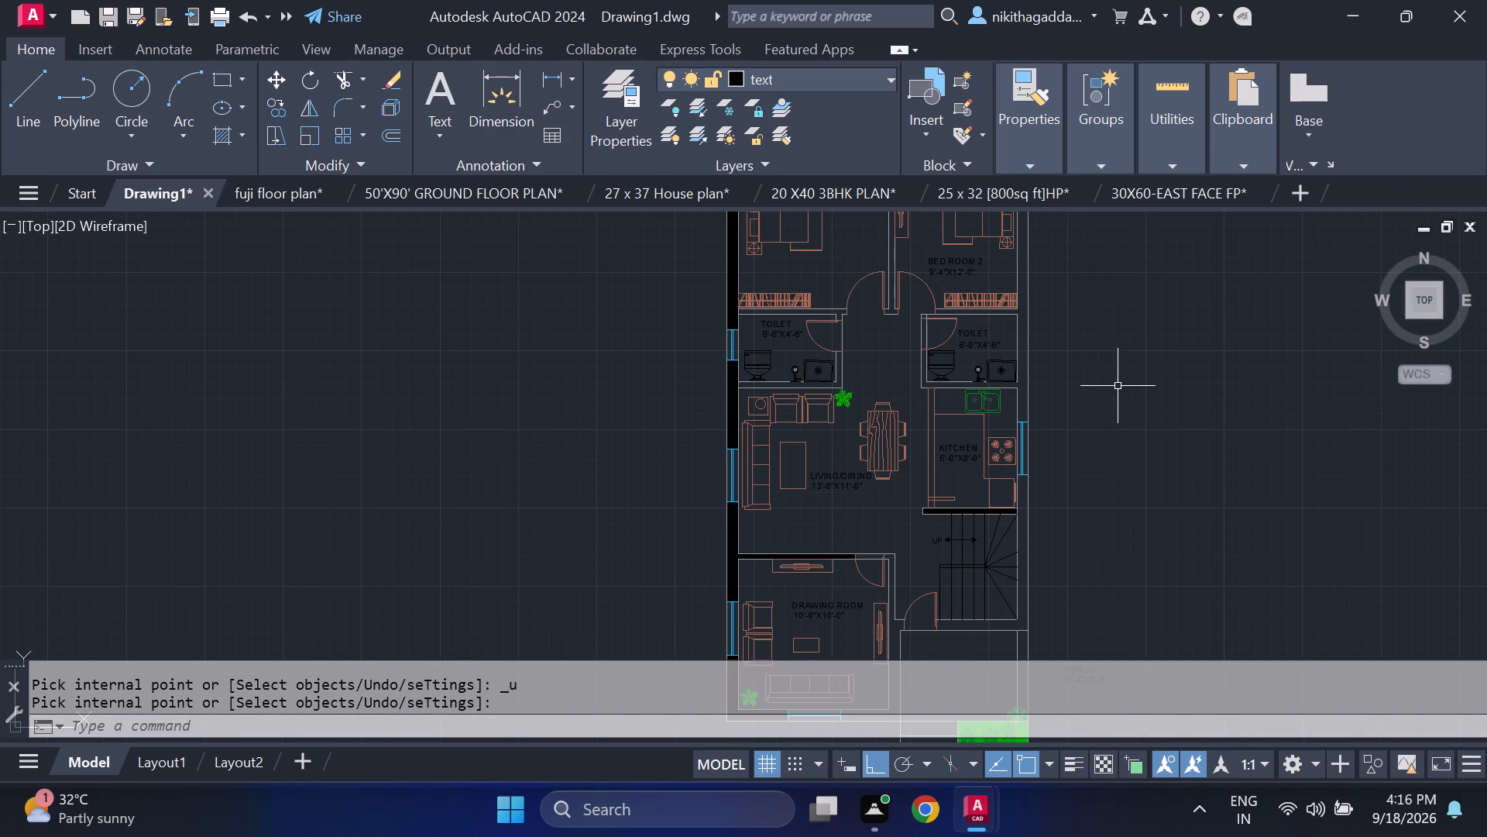
key(h)
text(atch)
key(Return)
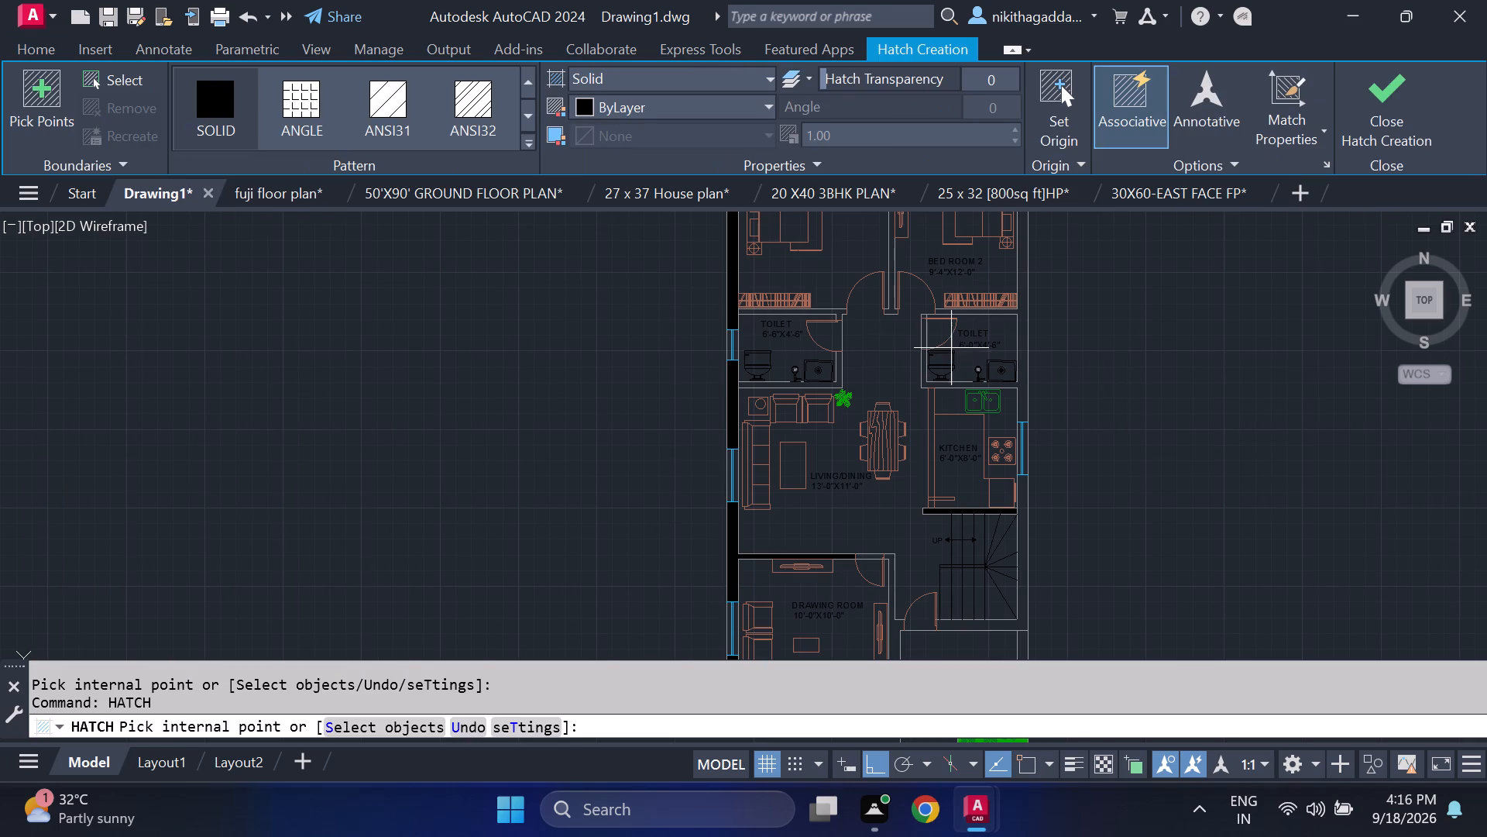
scroll(830, 345, up, 3)
click(757, 514)
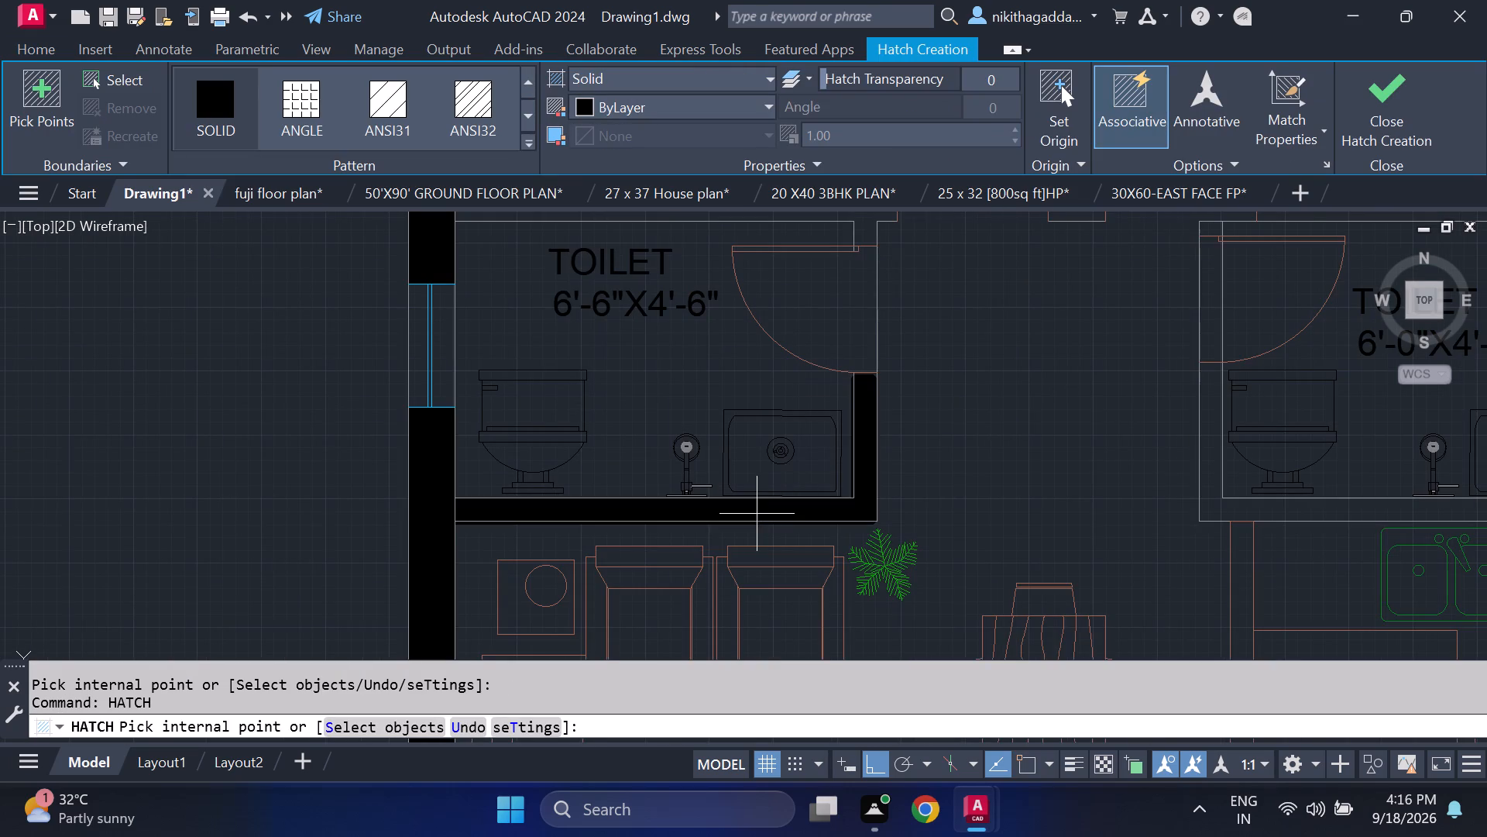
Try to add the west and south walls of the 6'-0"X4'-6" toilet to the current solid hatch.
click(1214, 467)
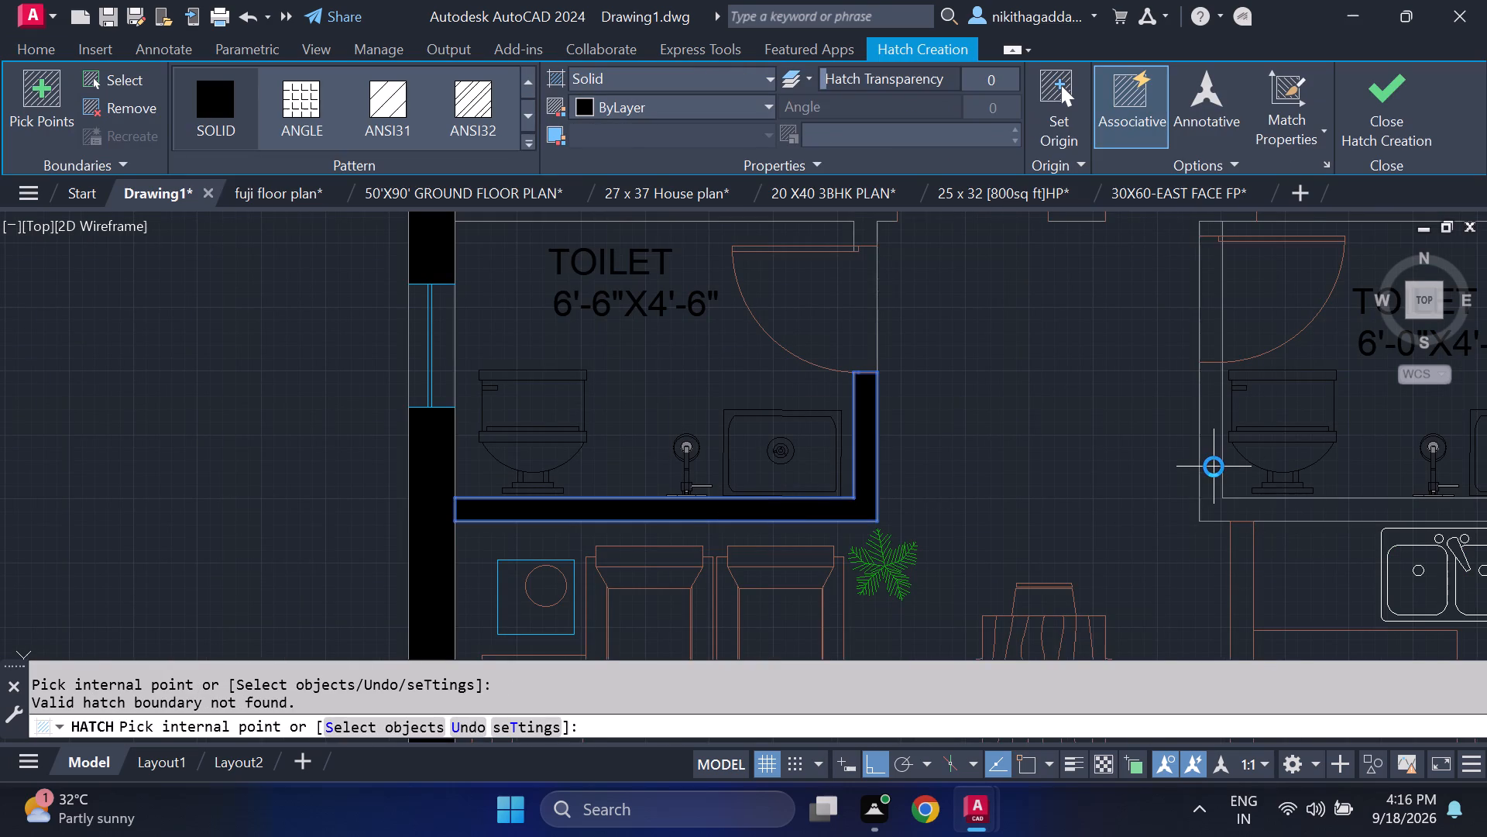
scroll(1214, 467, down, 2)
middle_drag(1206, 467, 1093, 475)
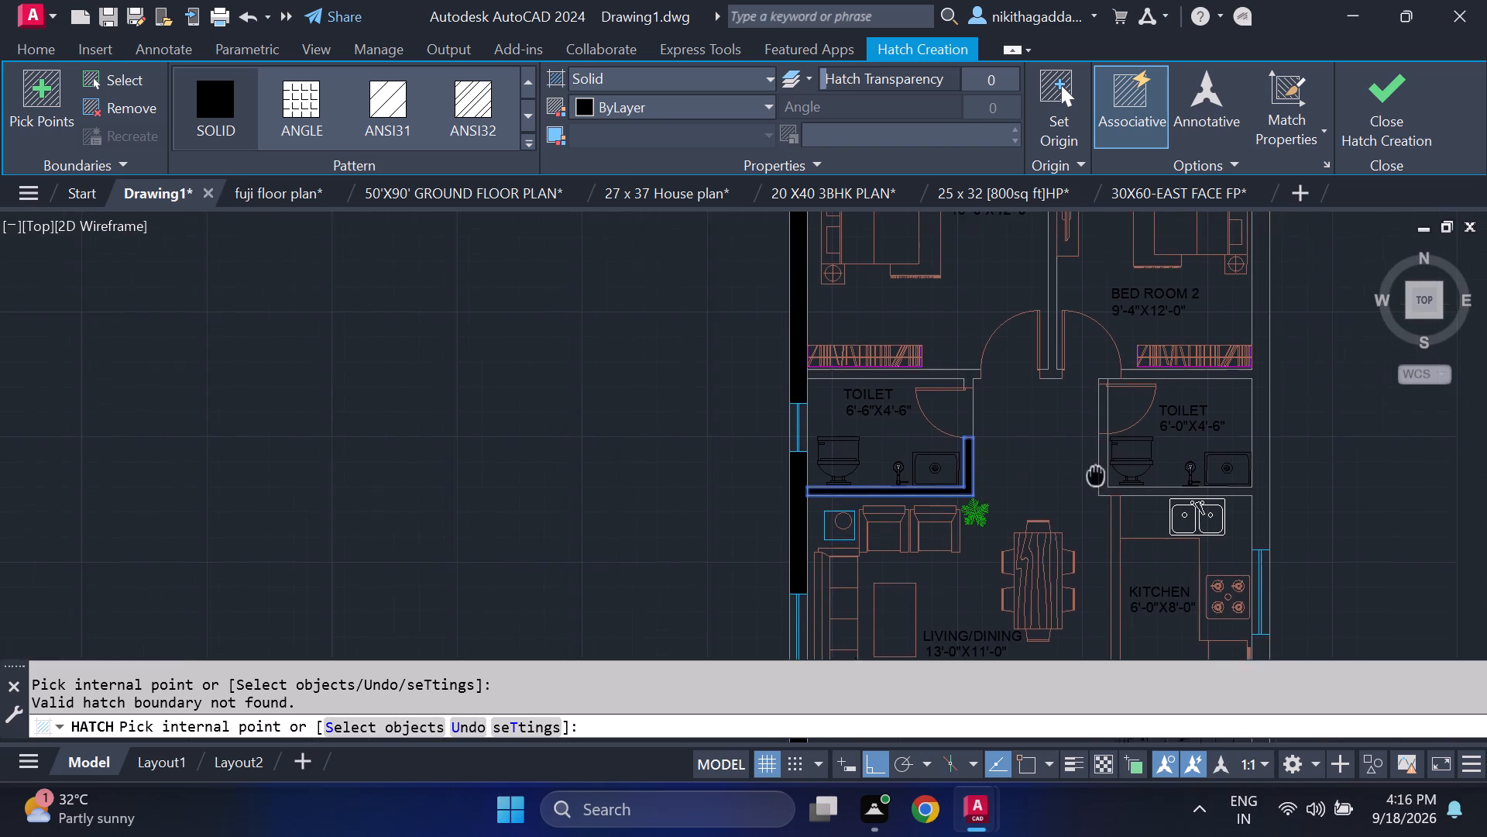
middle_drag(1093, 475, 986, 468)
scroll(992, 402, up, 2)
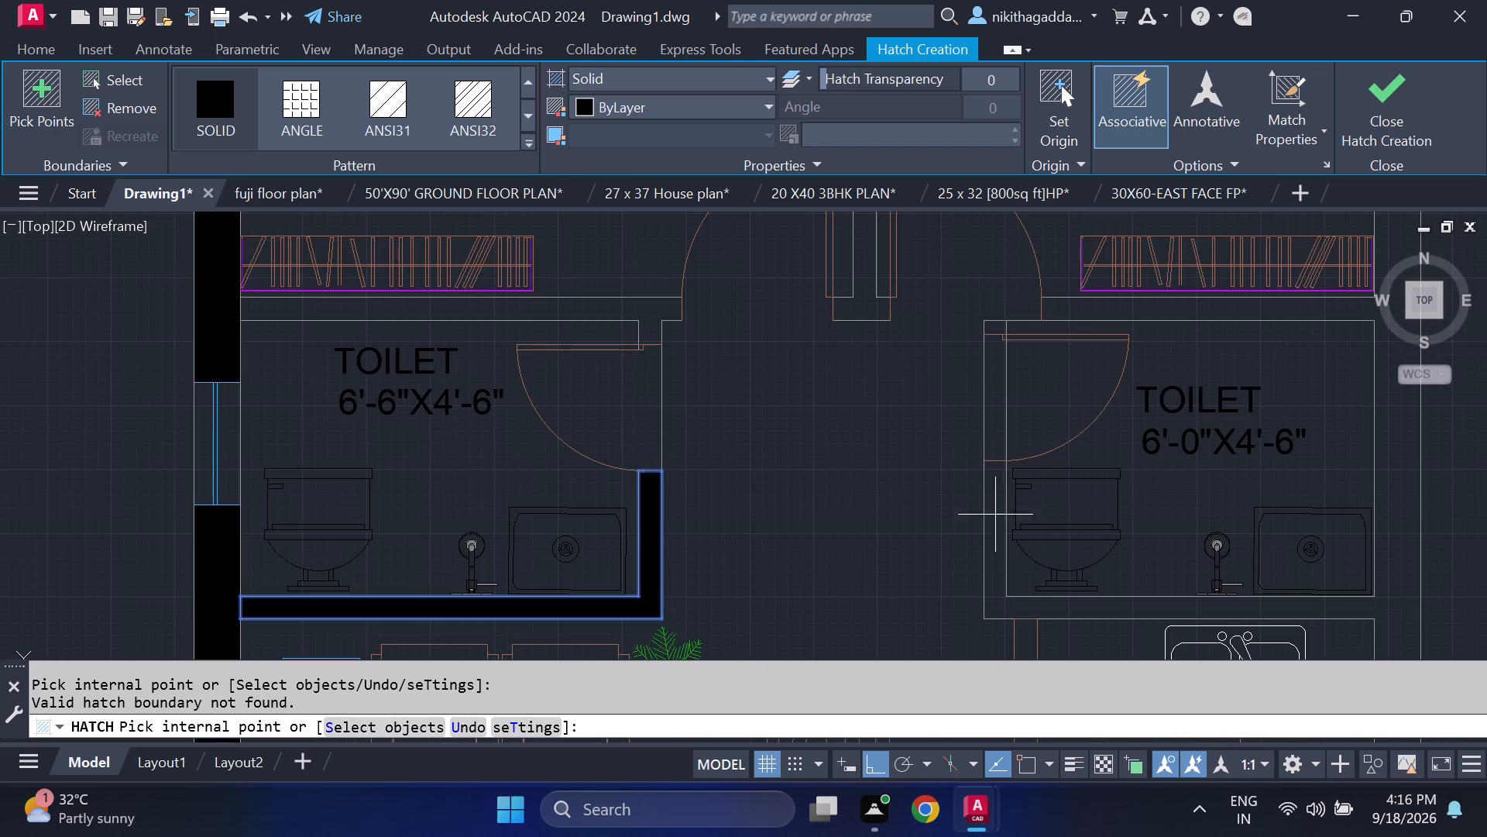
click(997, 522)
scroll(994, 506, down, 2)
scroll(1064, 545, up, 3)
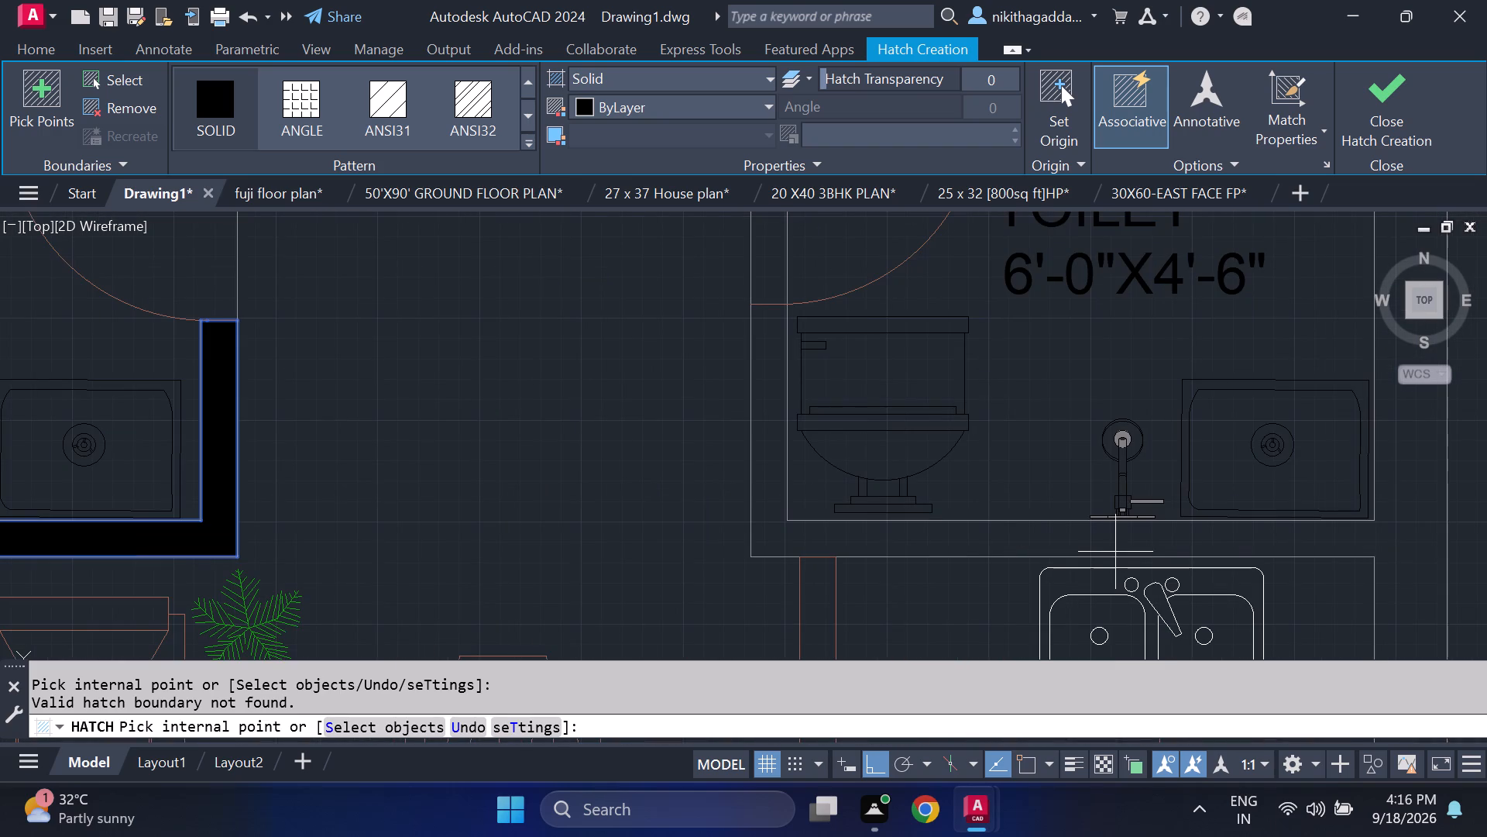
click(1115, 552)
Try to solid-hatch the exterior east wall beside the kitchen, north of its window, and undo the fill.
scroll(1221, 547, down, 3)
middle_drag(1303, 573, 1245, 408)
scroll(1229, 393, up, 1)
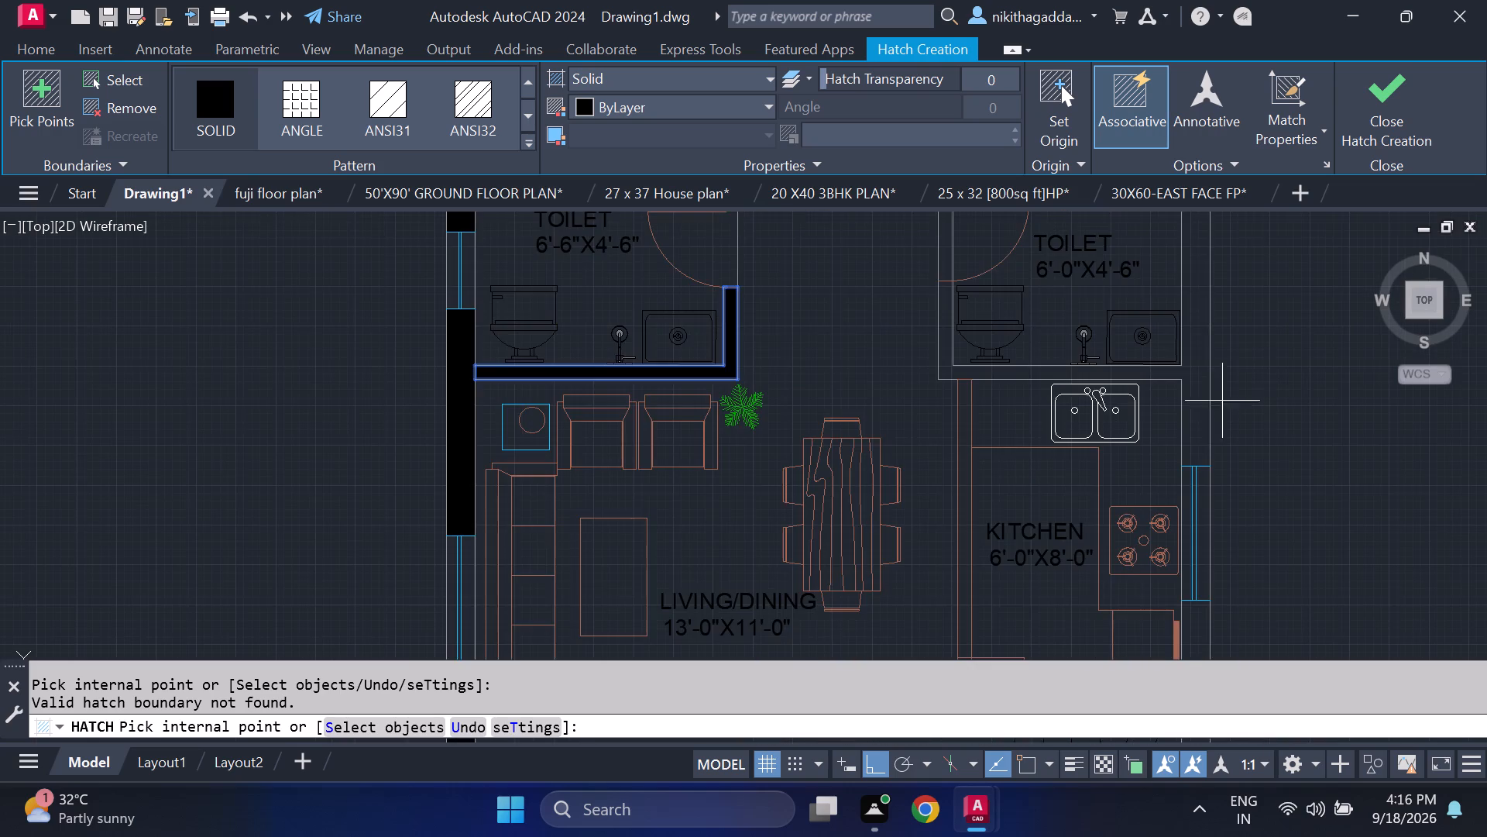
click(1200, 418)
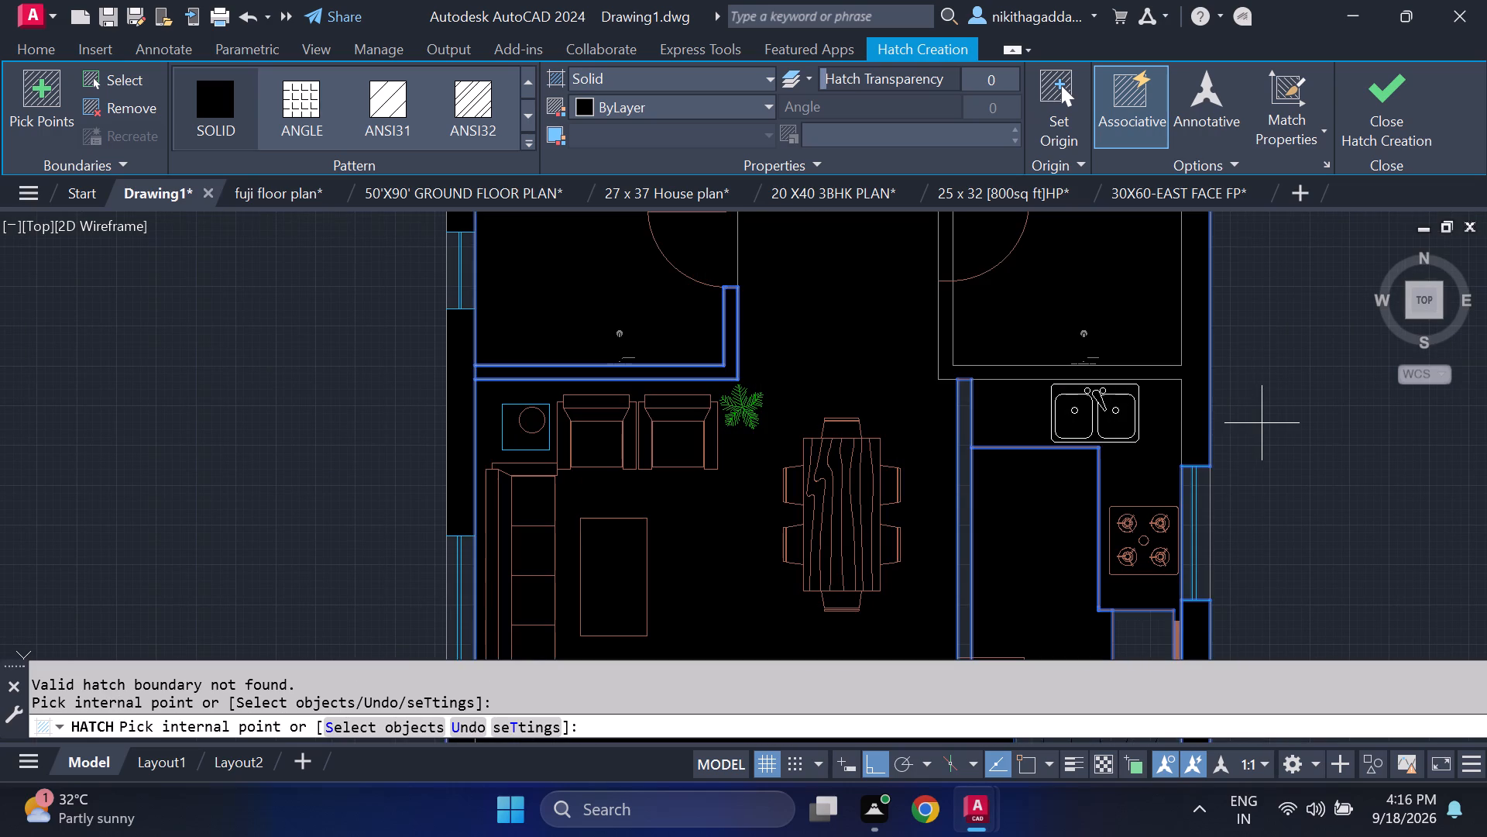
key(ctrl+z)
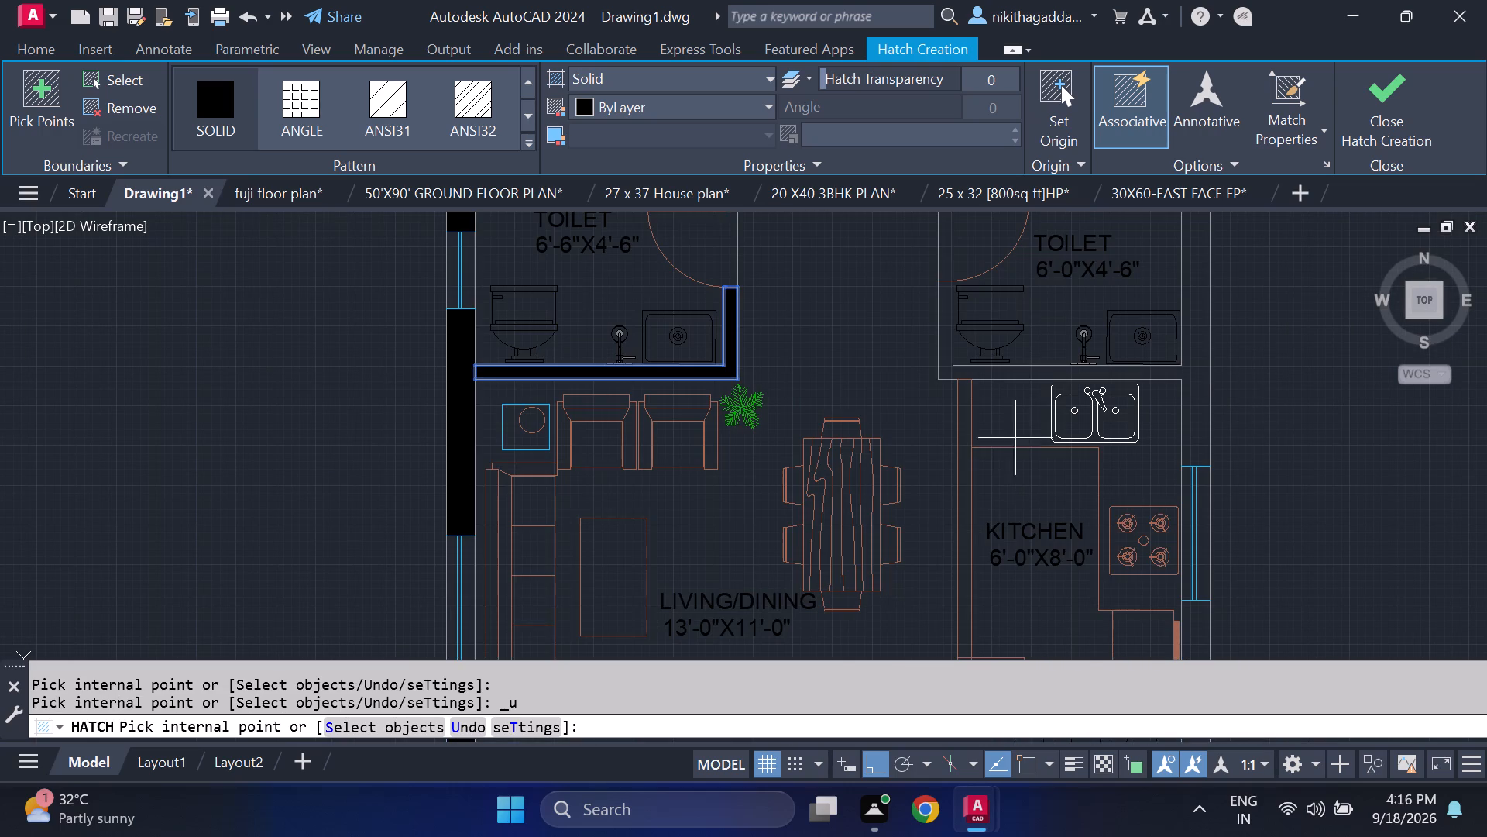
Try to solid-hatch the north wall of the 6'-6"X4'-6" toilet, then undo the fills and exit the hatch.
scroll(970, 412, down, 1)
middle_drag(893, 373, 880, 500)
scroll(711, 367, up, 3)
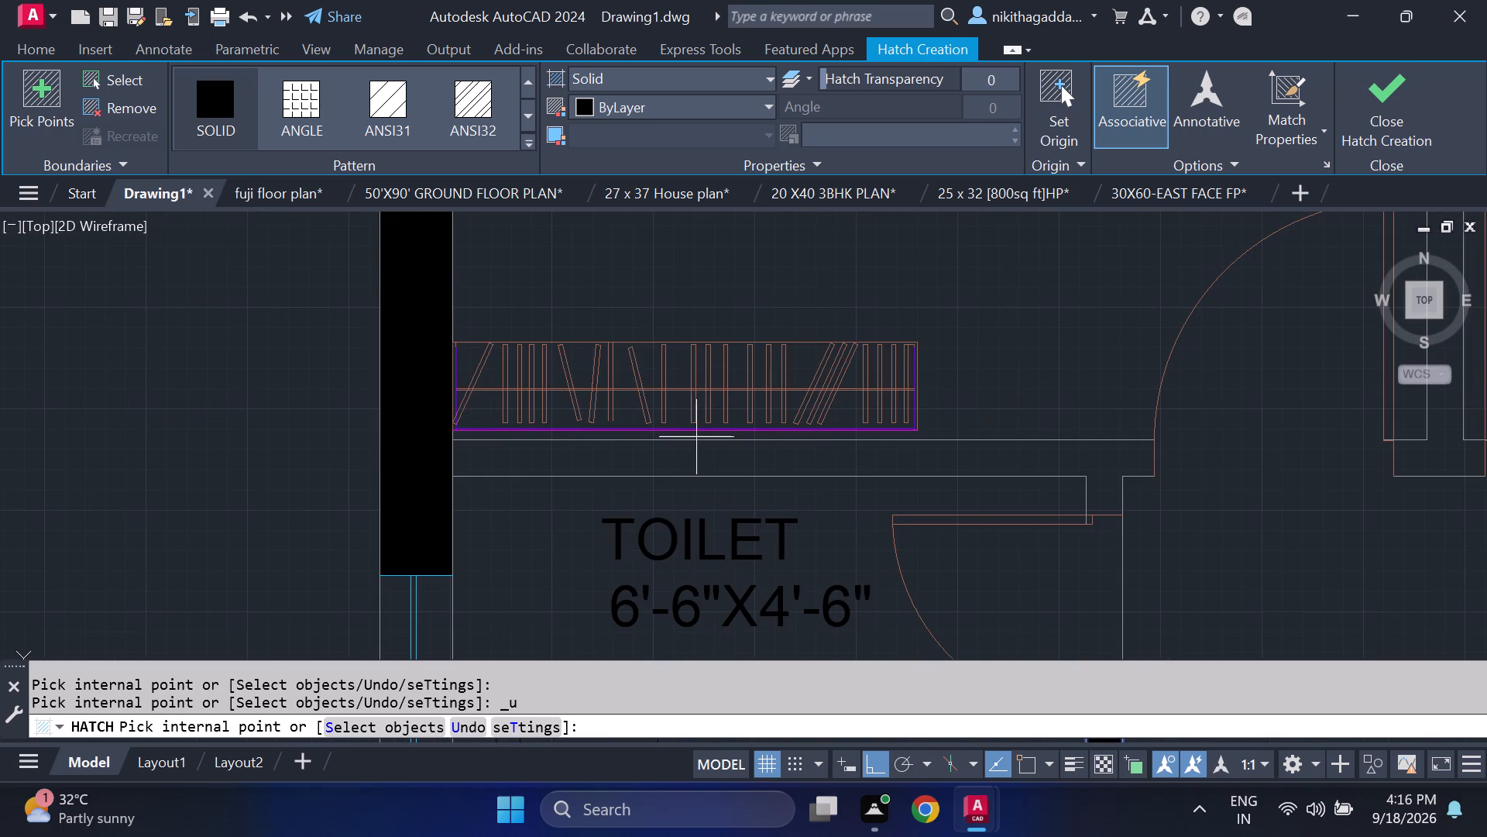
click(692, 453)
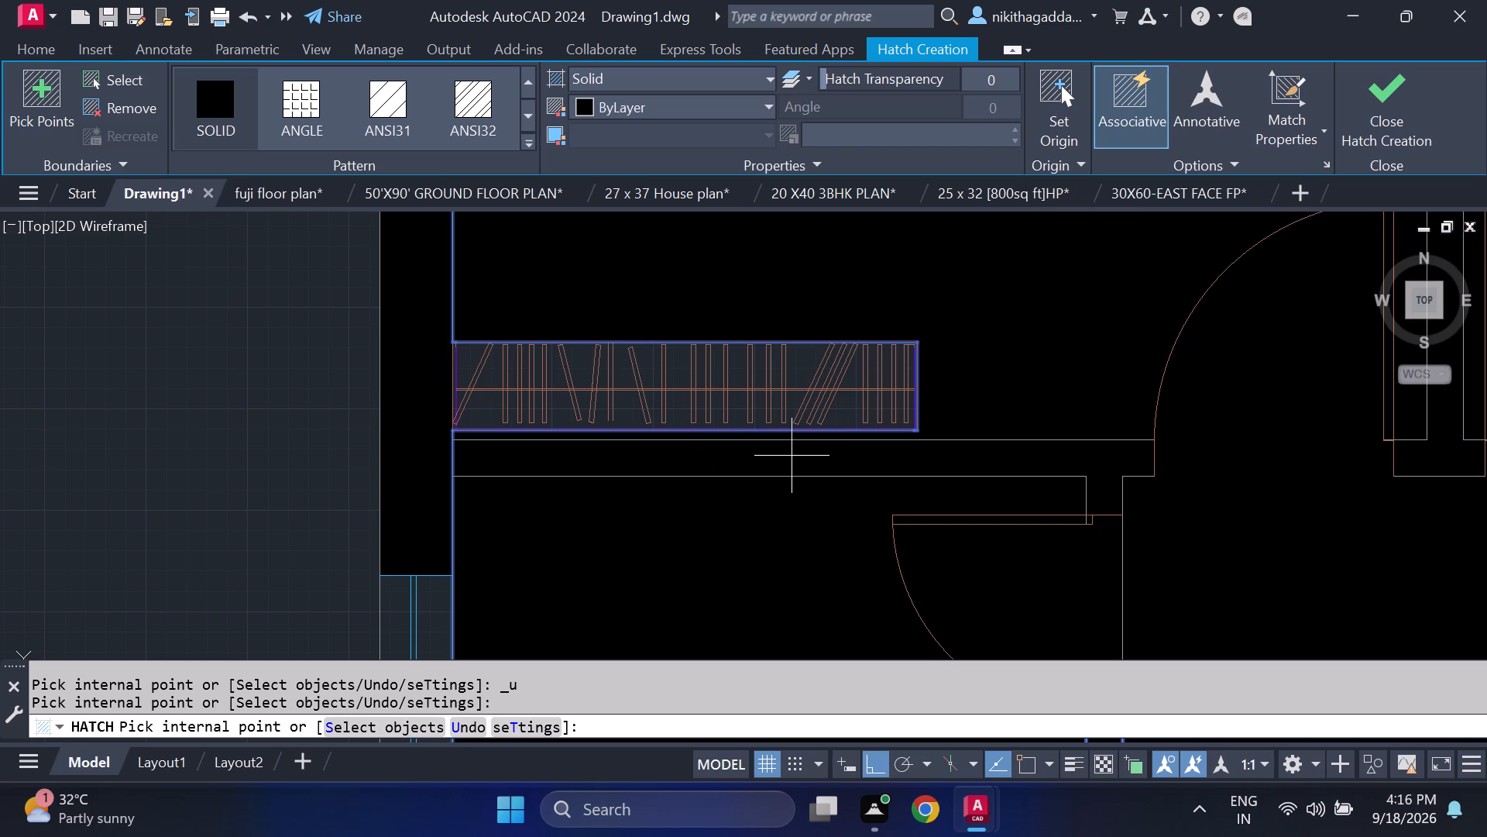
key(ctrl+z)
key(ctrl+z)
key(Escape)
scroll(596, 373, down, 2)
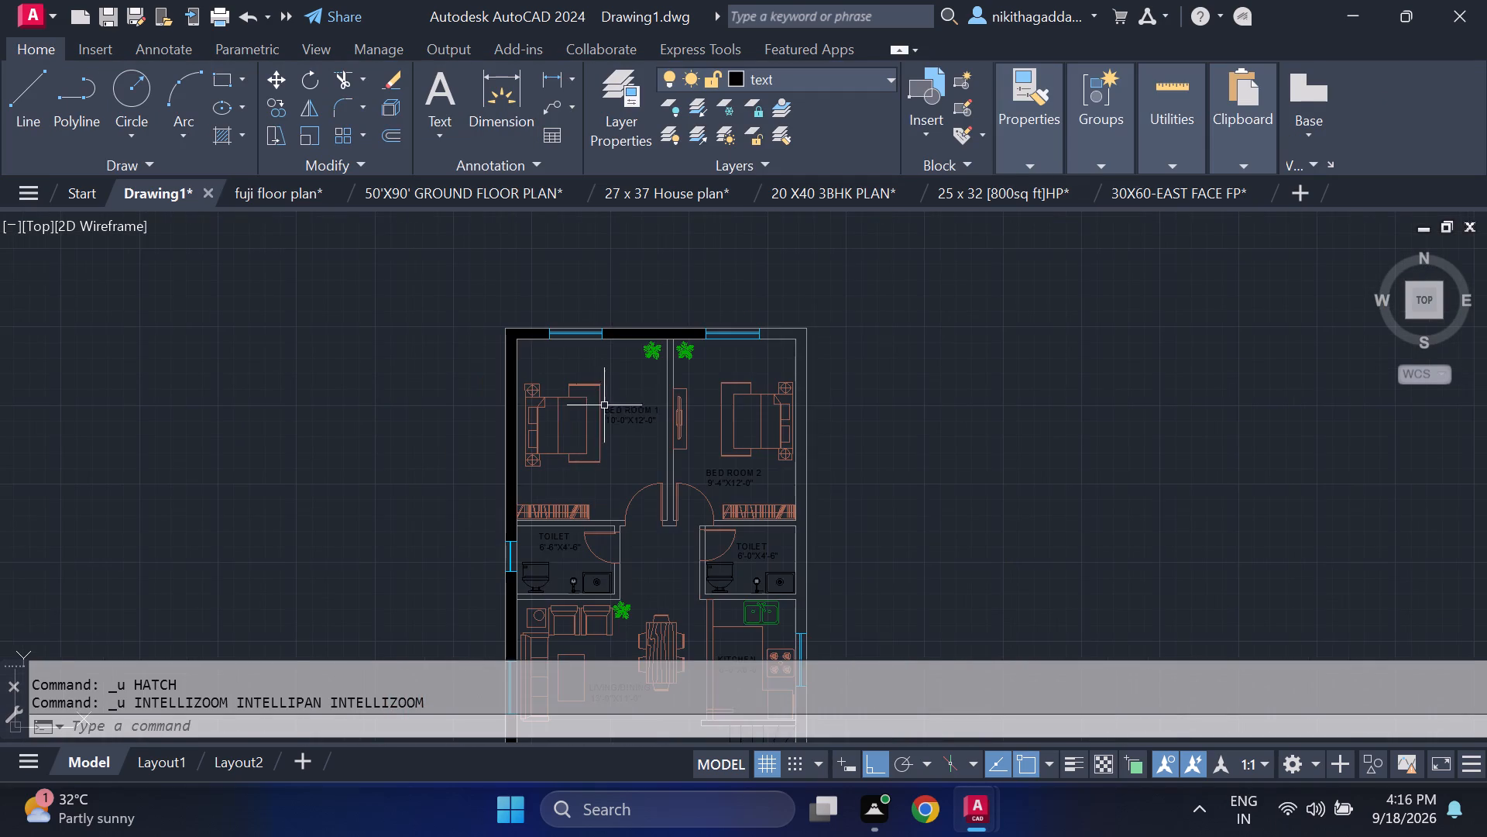
Start a new solid hatch and fill the south and corridor walls of the 6'-6"X4'-6" toilet.
middle_drag(602, 433, 644, 332)
text(hatch)
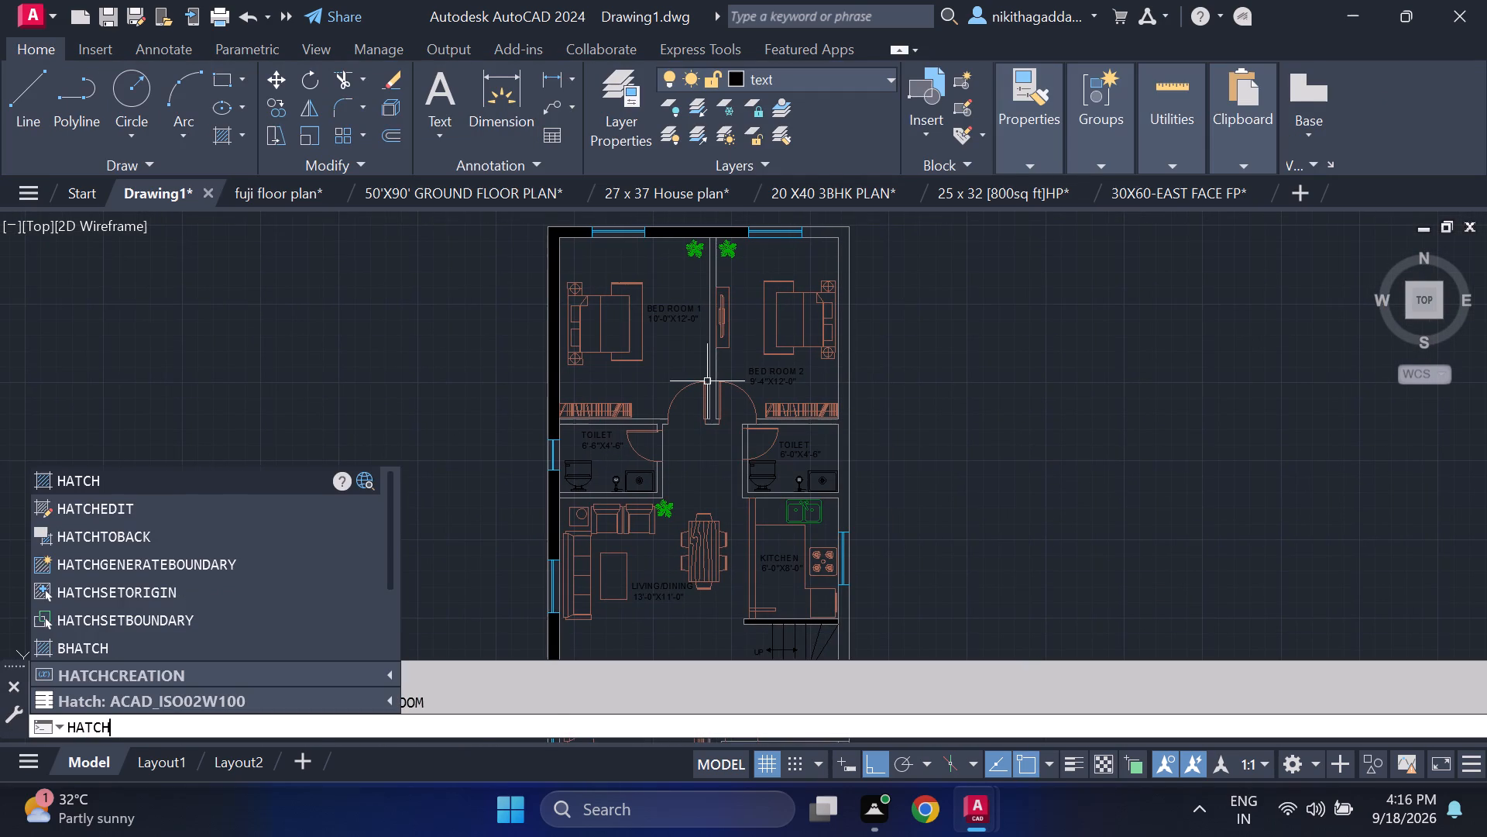
key(Return)
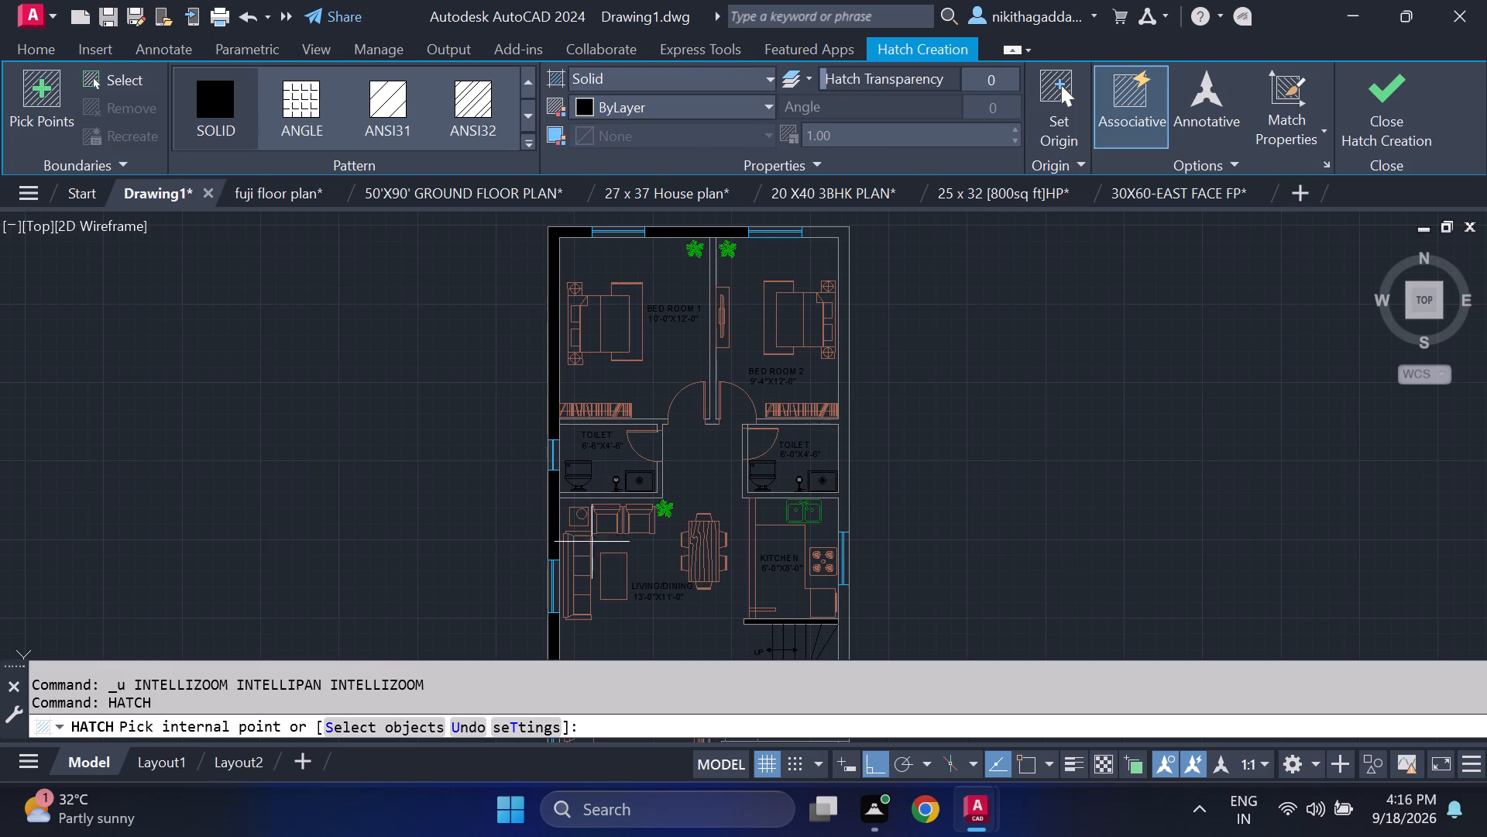
scroll(616, 526, up, 2)
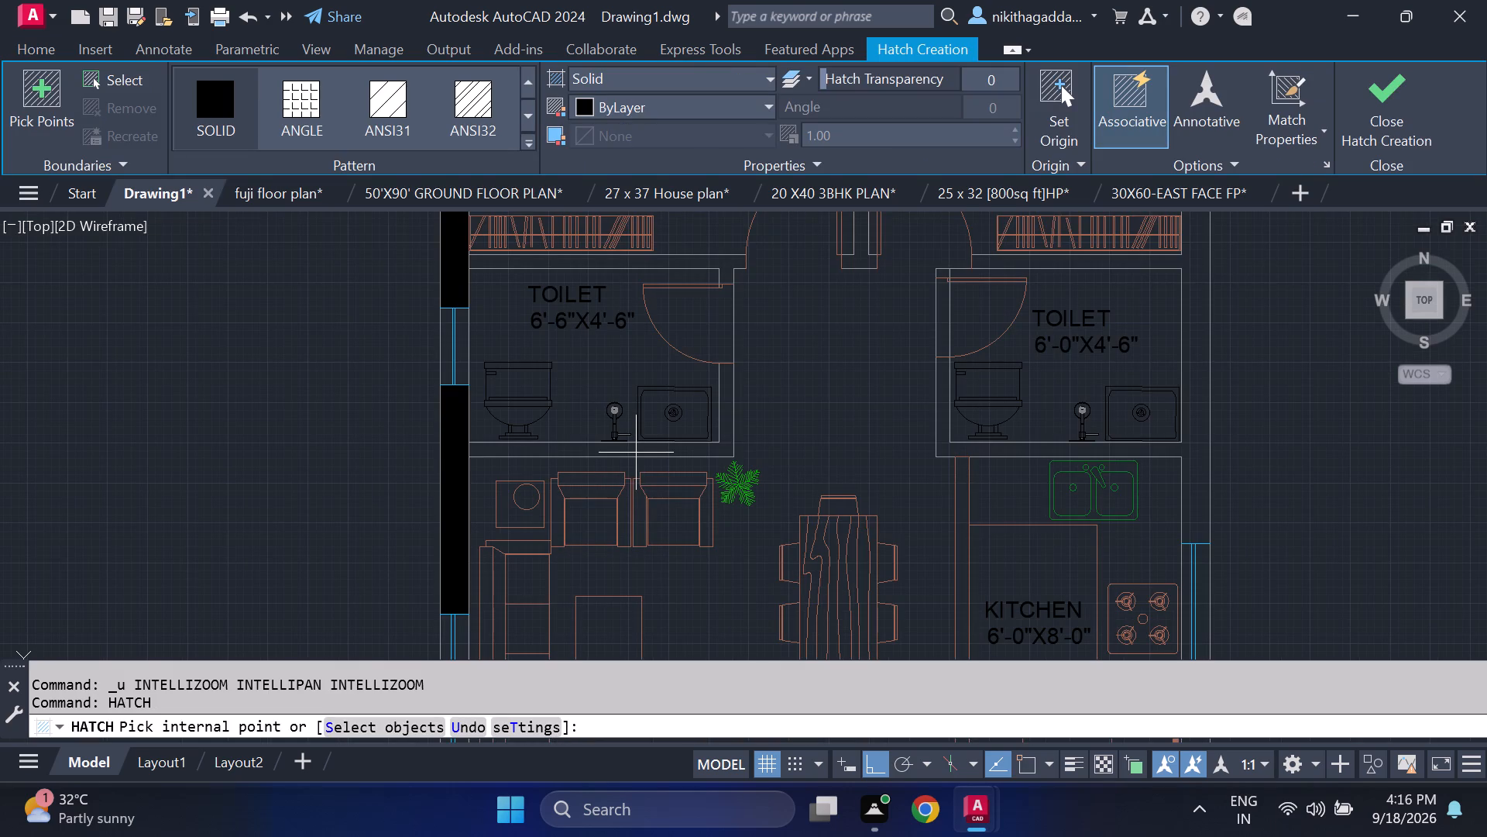
scroll(636, 449, up, 3)
click(636, 449)
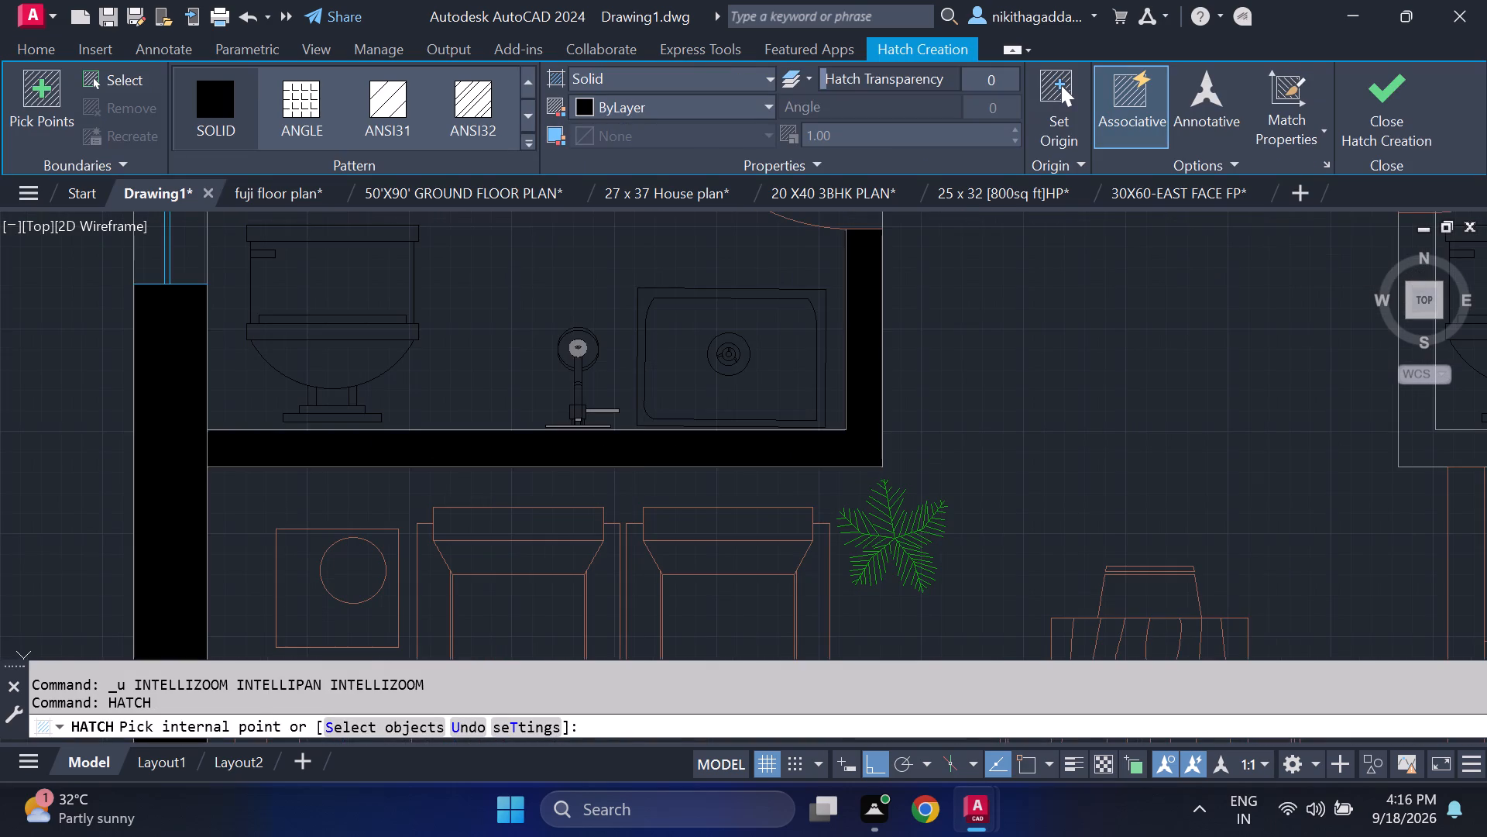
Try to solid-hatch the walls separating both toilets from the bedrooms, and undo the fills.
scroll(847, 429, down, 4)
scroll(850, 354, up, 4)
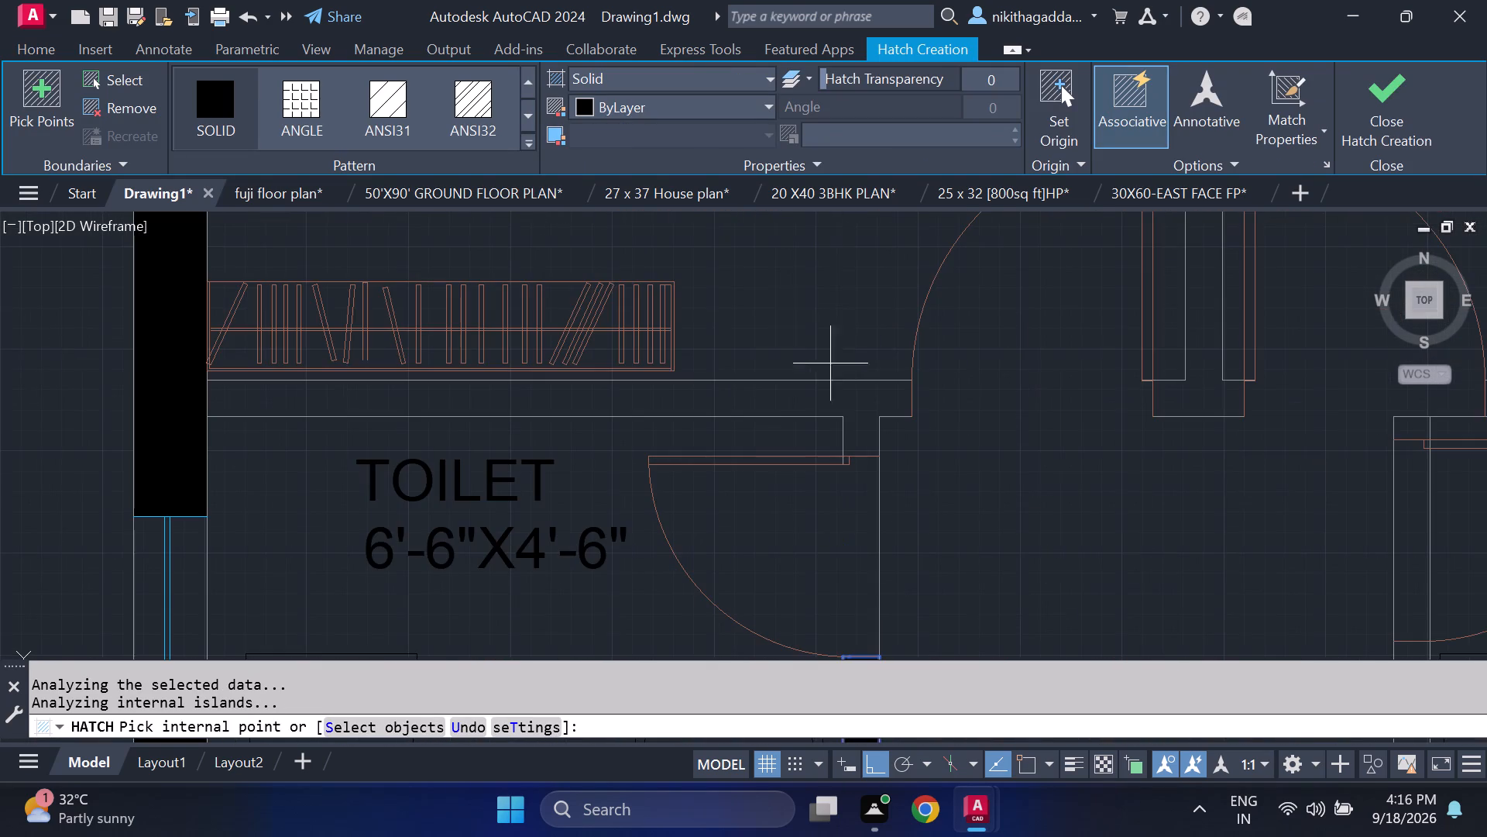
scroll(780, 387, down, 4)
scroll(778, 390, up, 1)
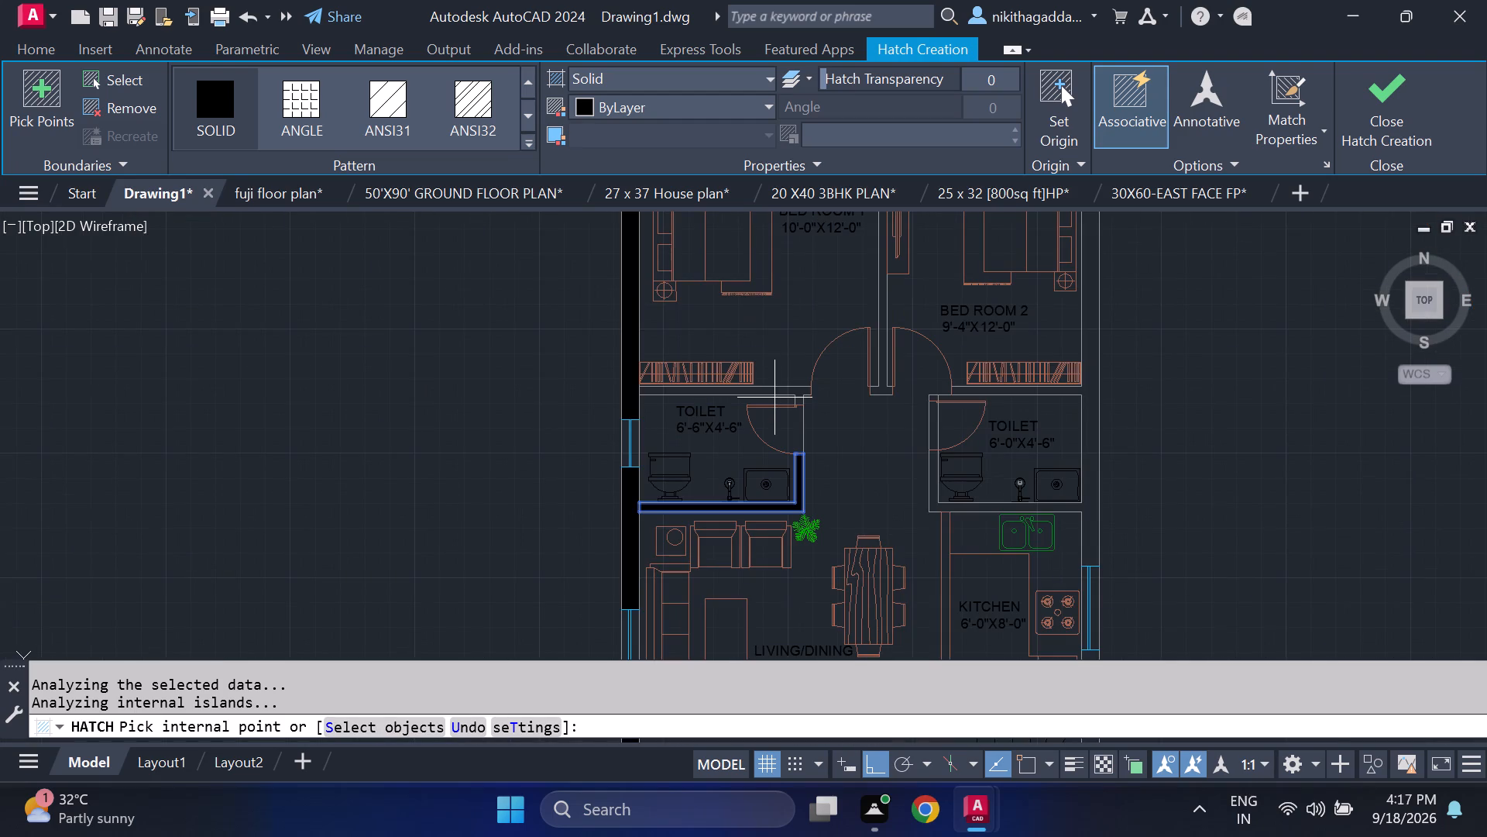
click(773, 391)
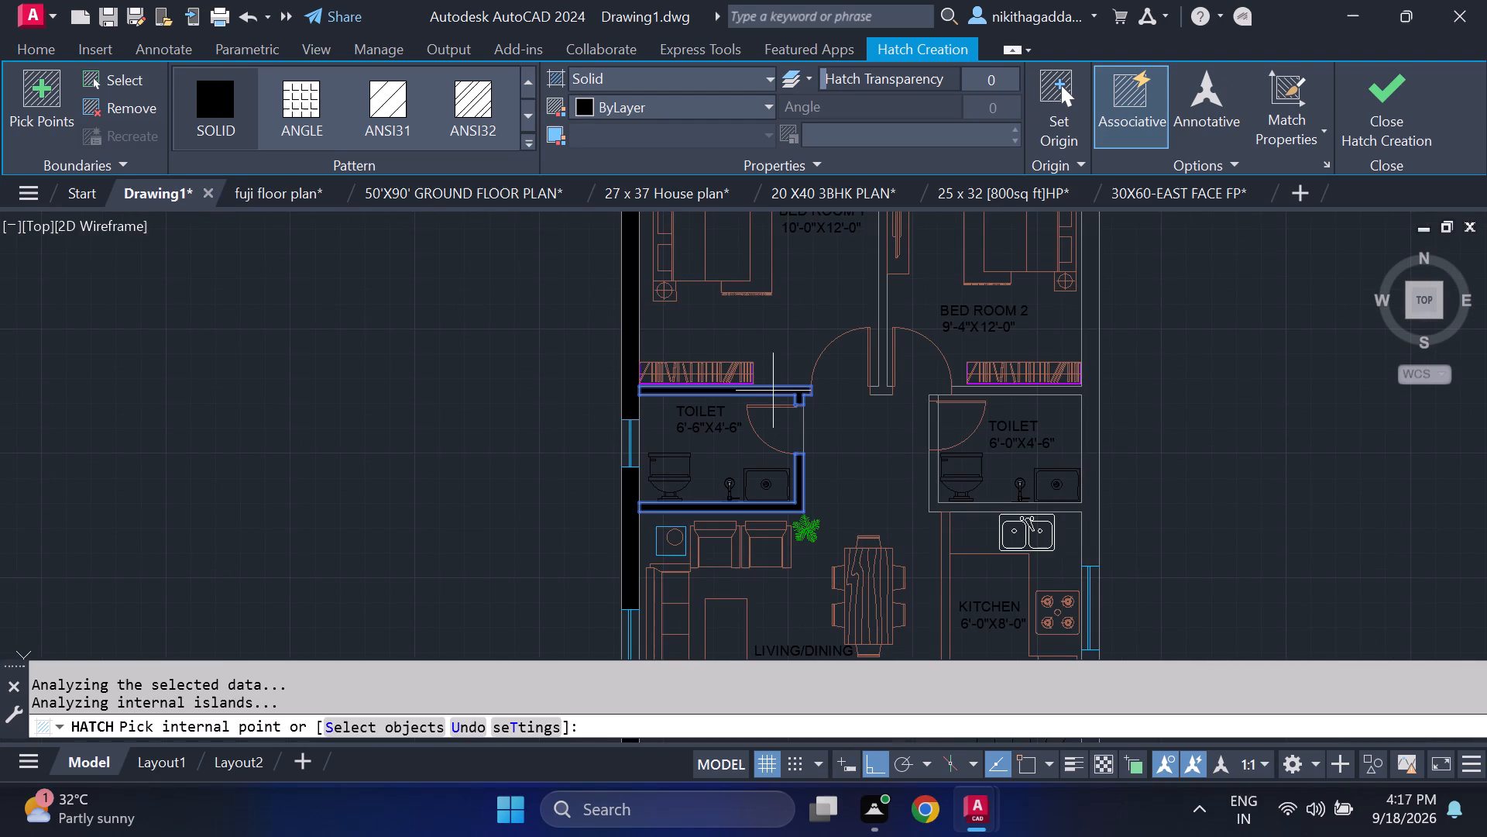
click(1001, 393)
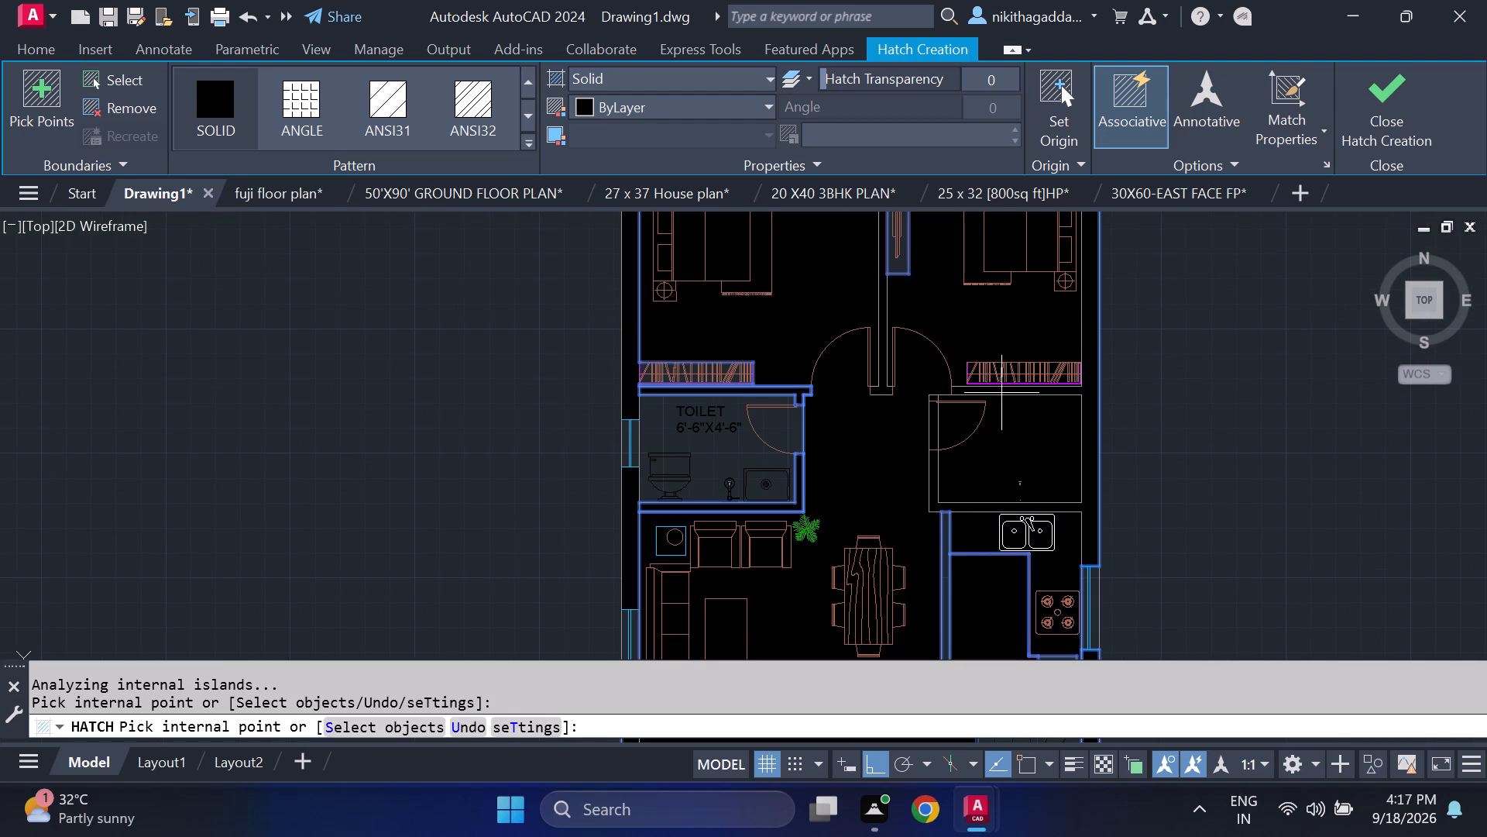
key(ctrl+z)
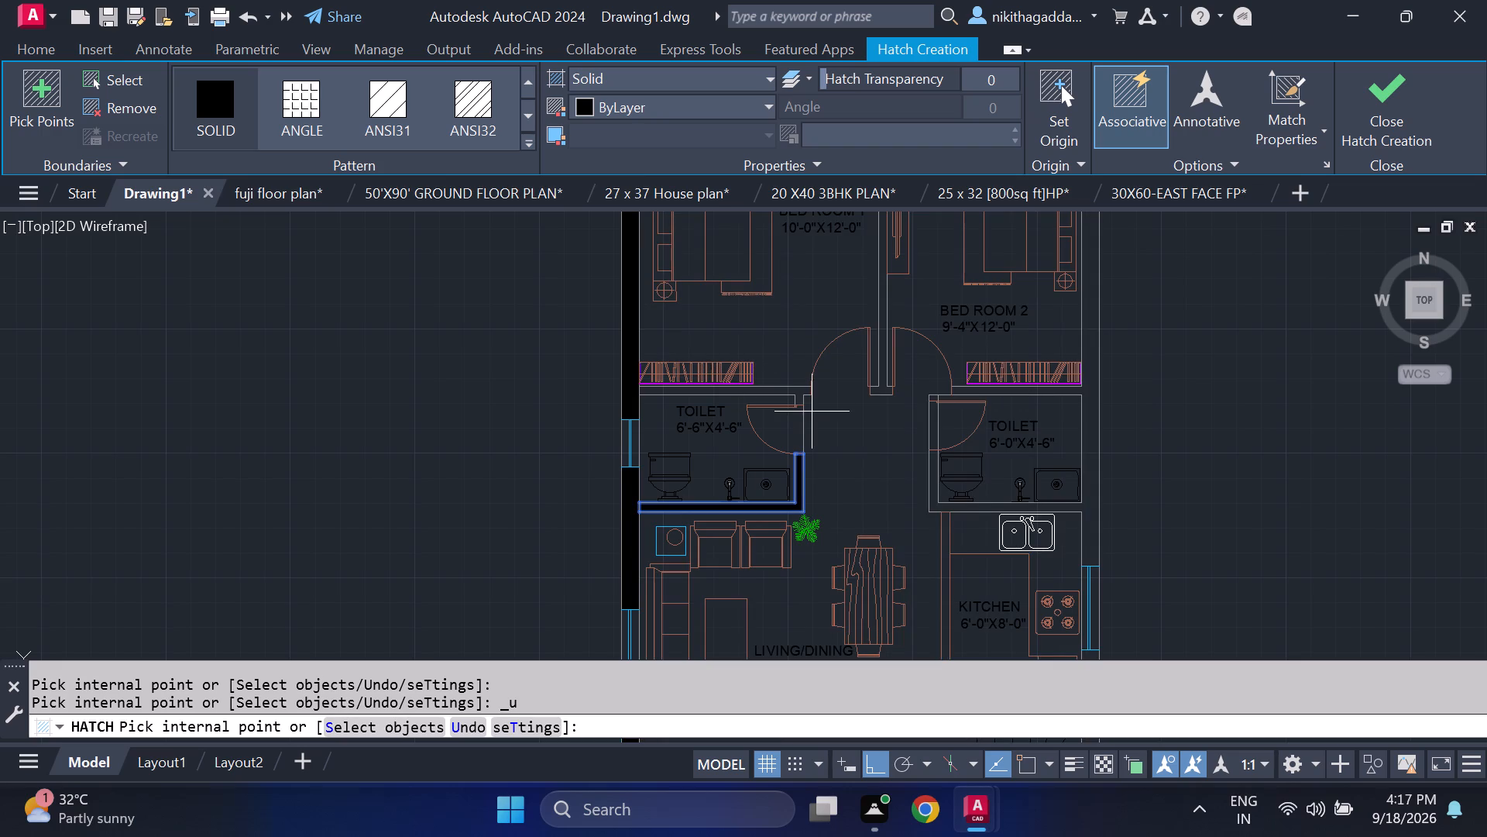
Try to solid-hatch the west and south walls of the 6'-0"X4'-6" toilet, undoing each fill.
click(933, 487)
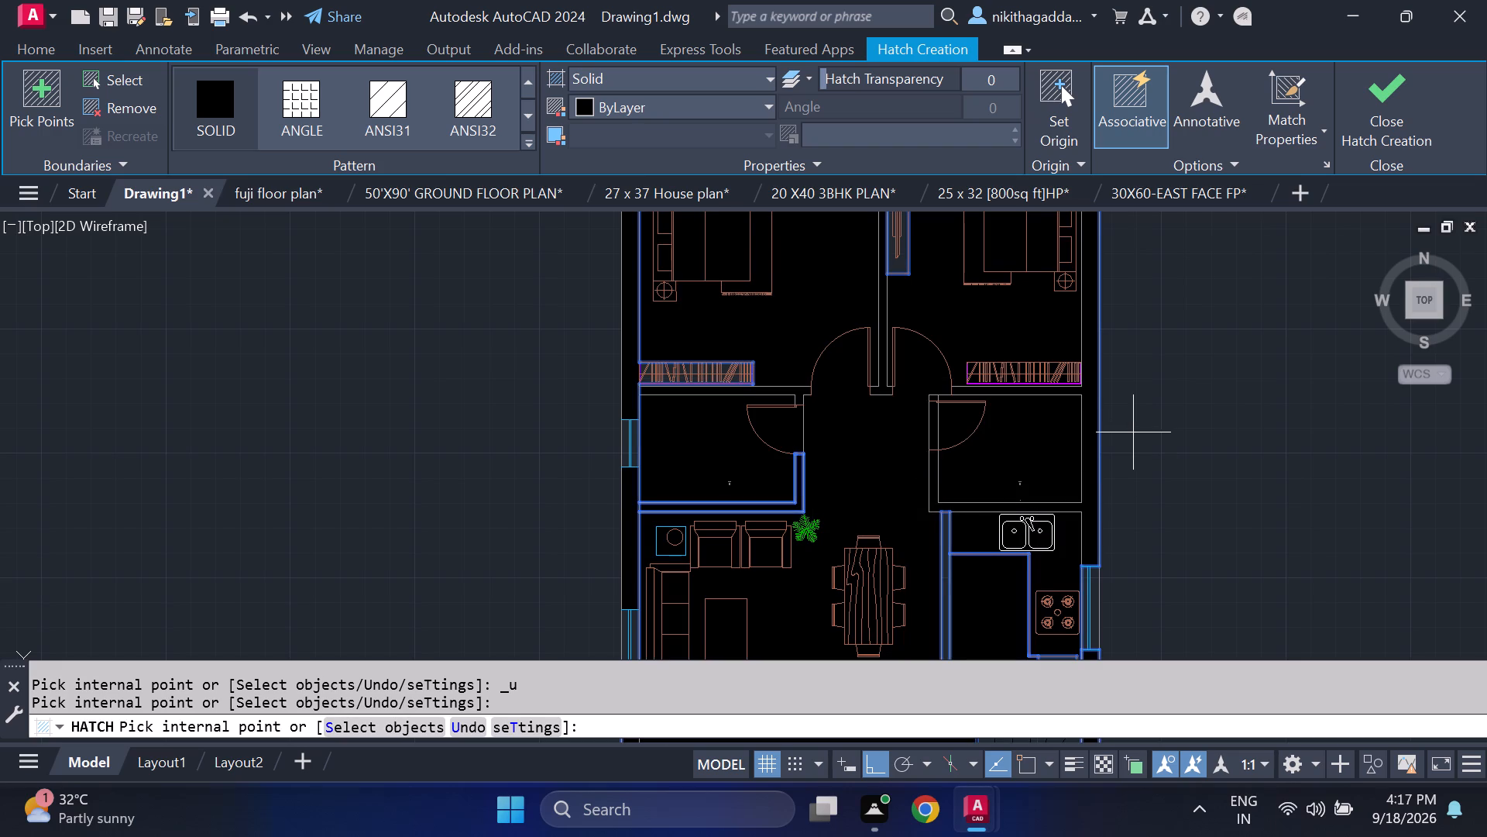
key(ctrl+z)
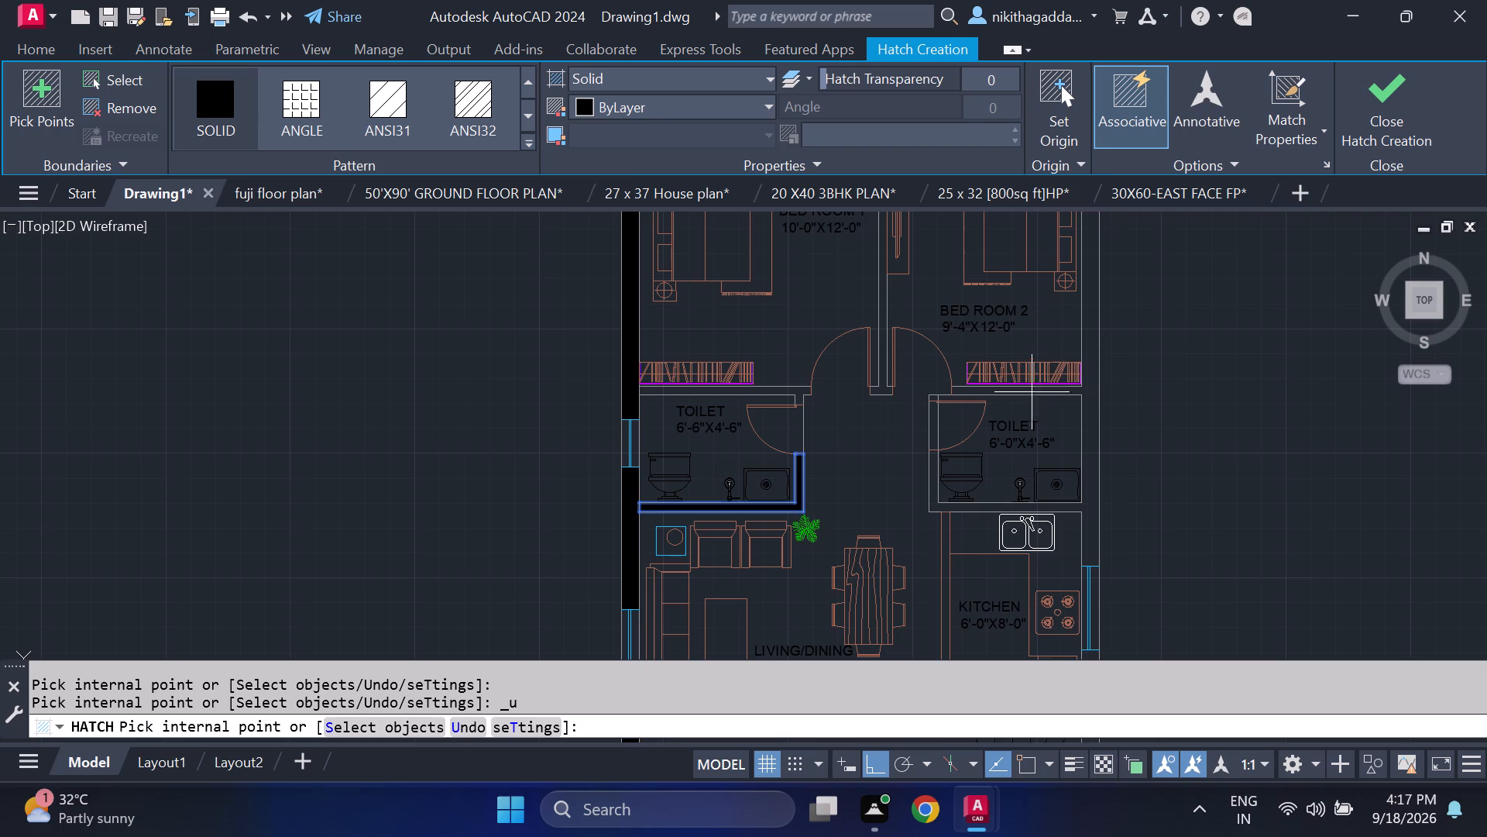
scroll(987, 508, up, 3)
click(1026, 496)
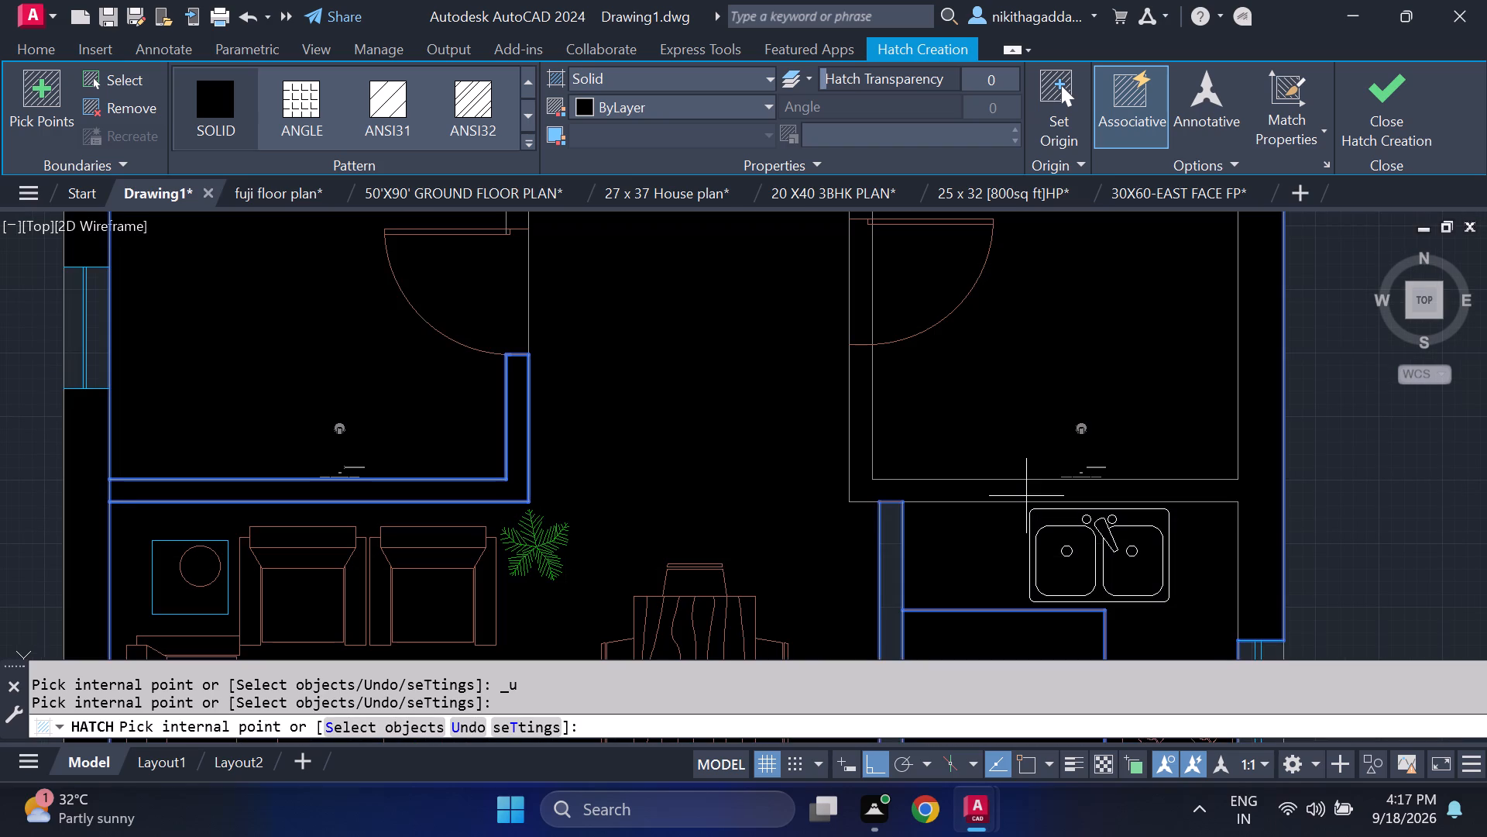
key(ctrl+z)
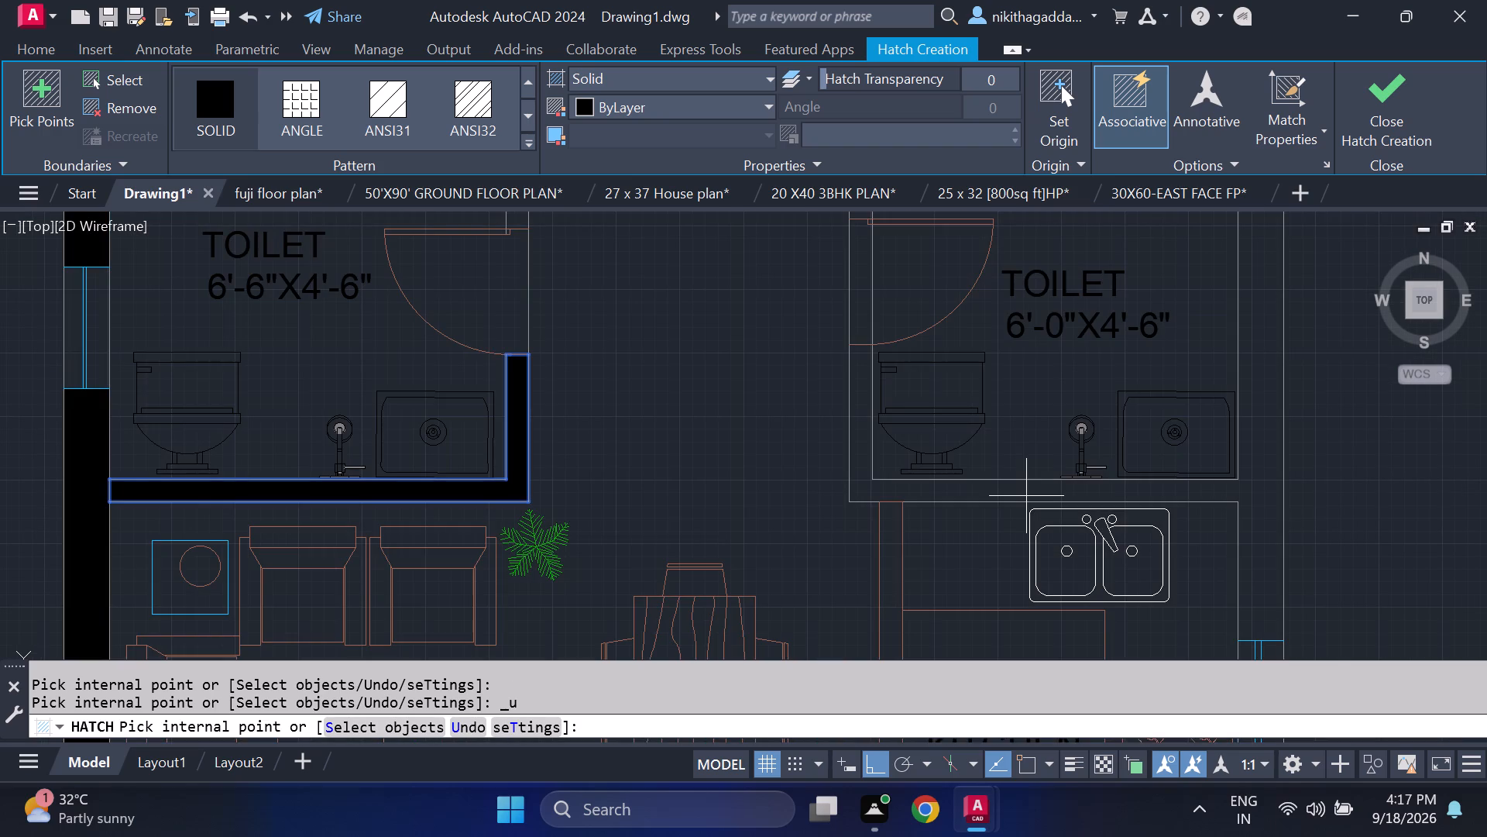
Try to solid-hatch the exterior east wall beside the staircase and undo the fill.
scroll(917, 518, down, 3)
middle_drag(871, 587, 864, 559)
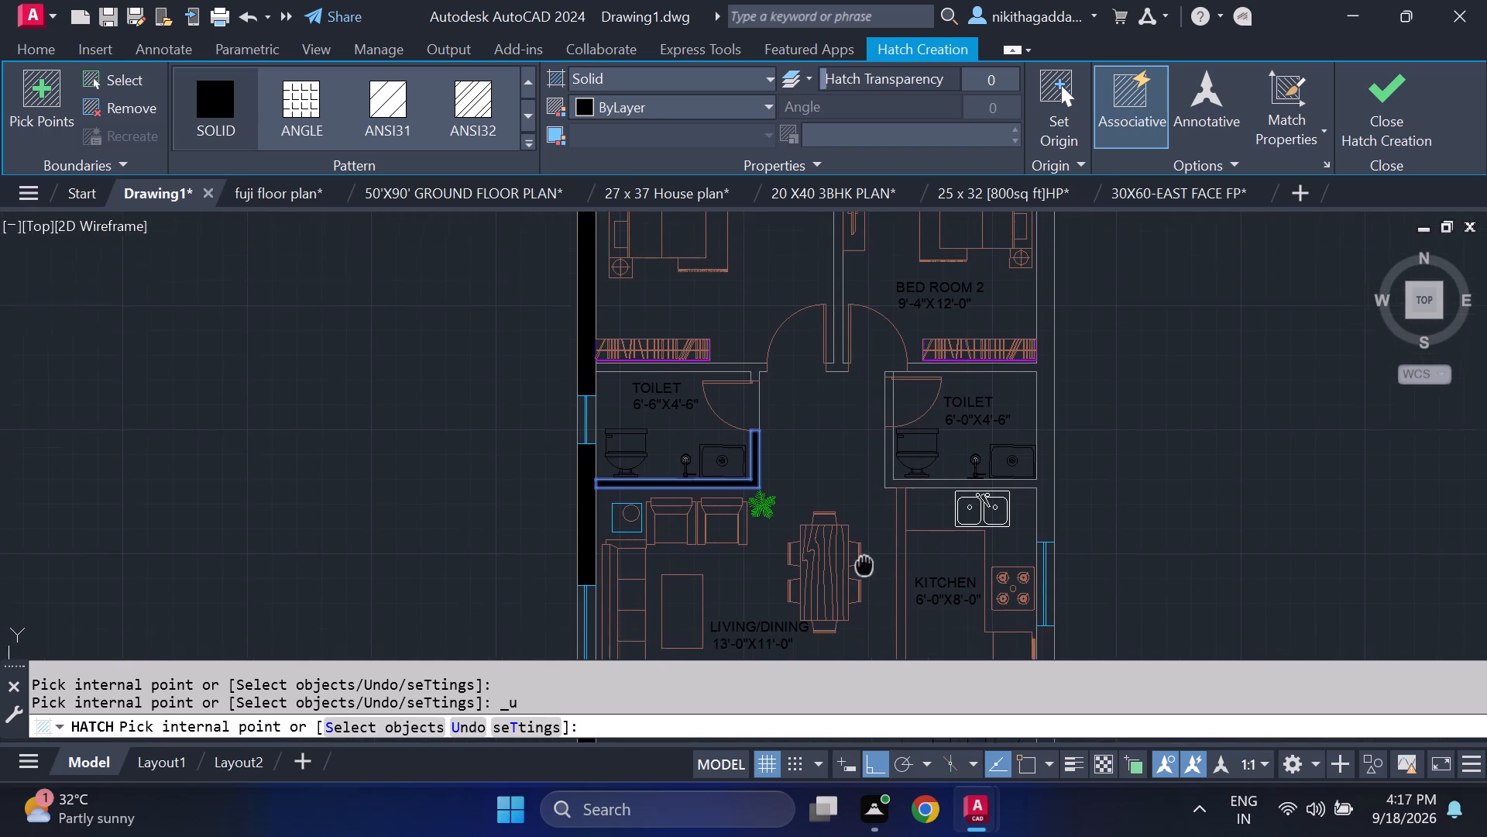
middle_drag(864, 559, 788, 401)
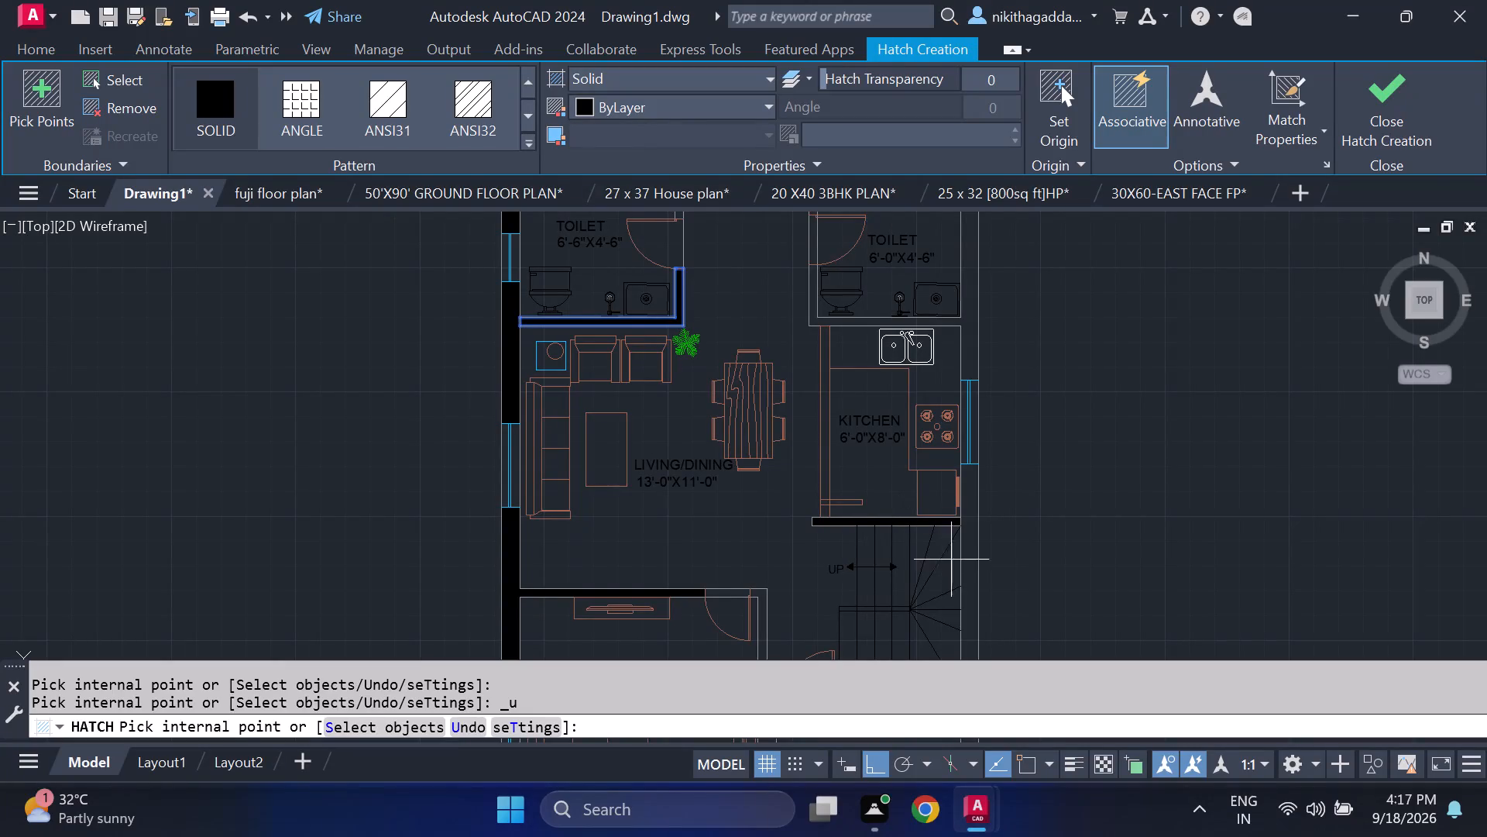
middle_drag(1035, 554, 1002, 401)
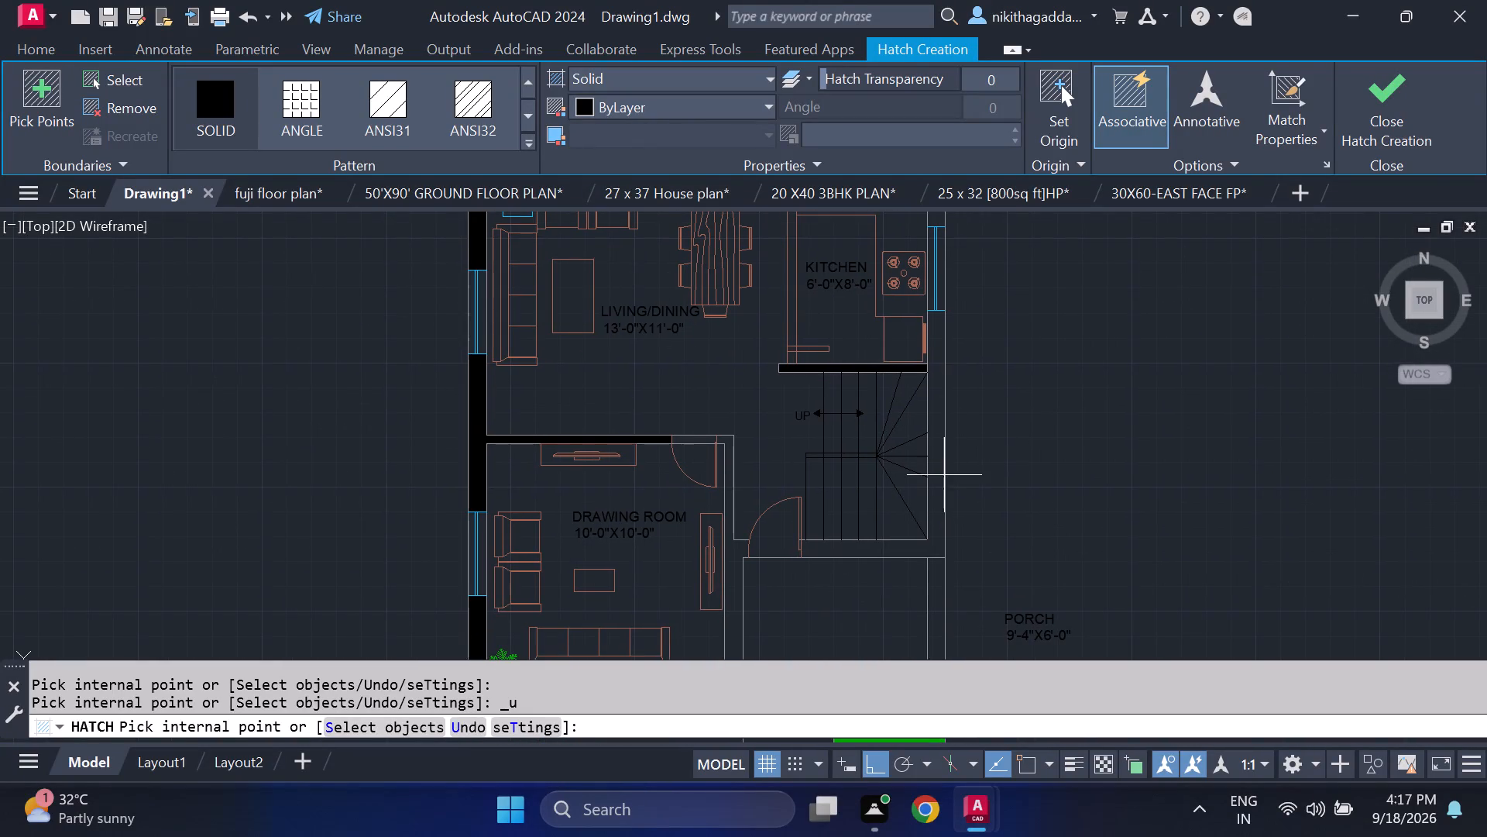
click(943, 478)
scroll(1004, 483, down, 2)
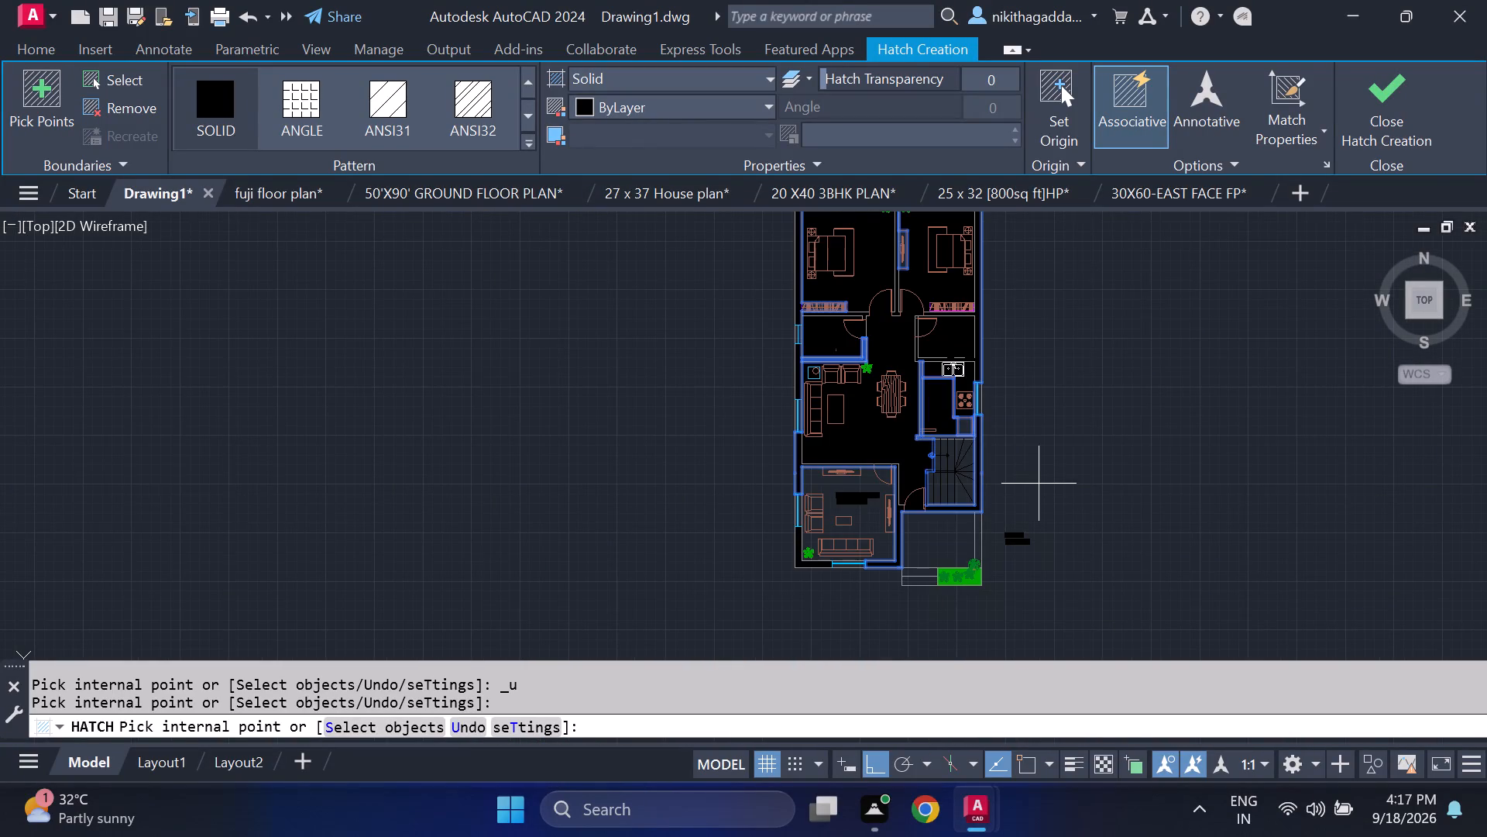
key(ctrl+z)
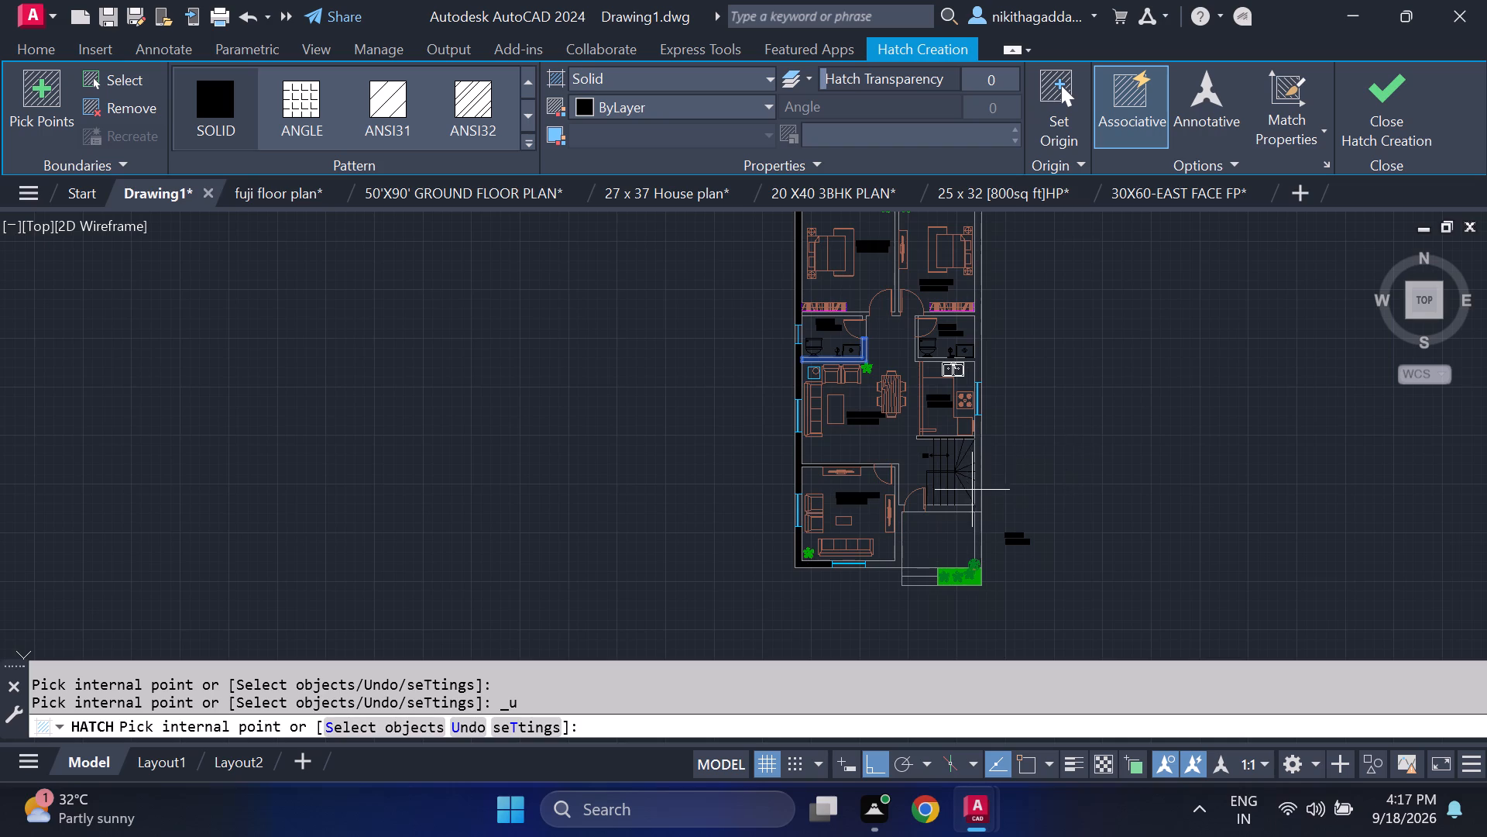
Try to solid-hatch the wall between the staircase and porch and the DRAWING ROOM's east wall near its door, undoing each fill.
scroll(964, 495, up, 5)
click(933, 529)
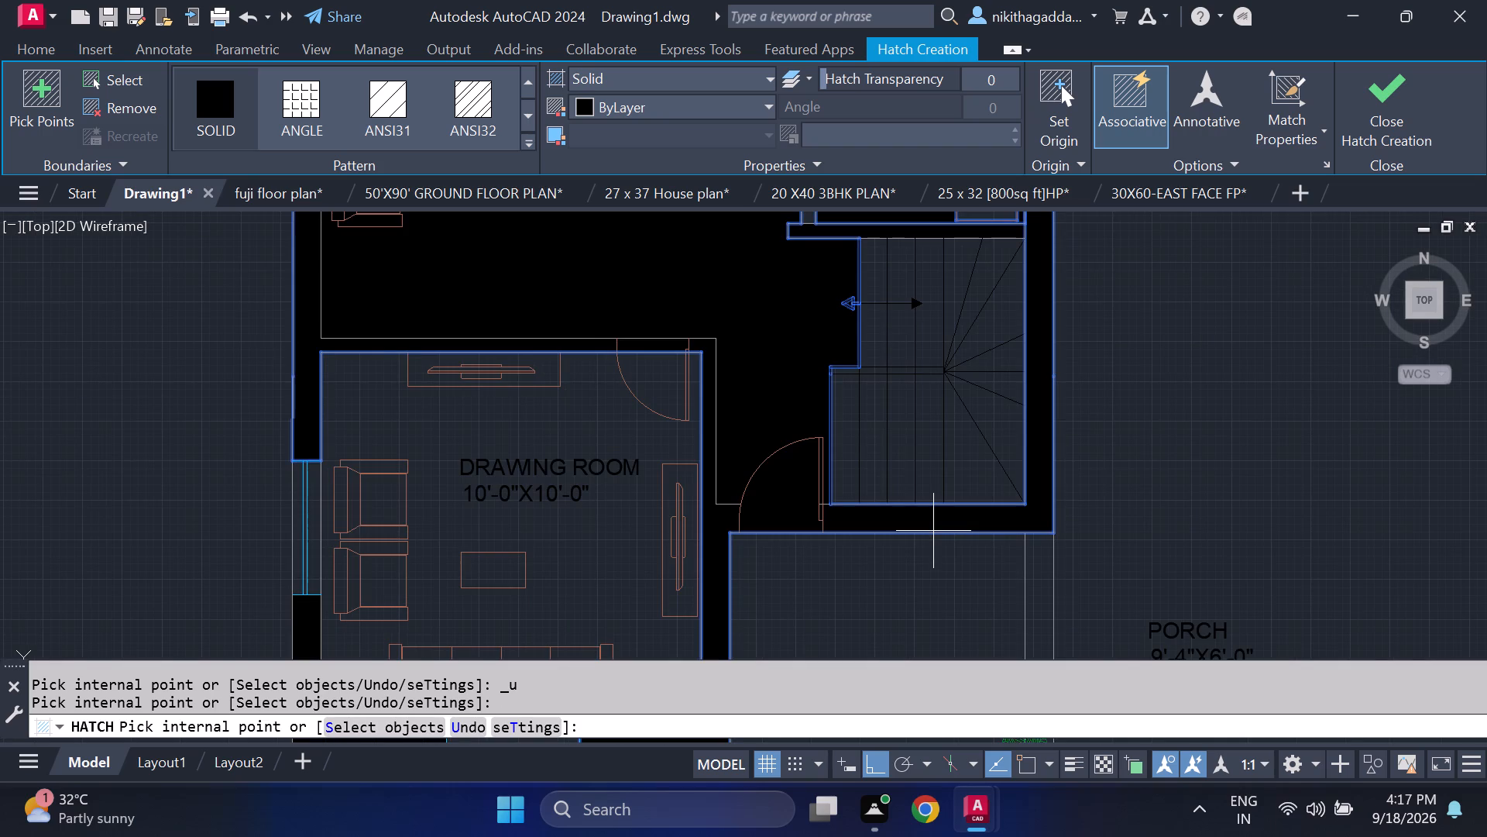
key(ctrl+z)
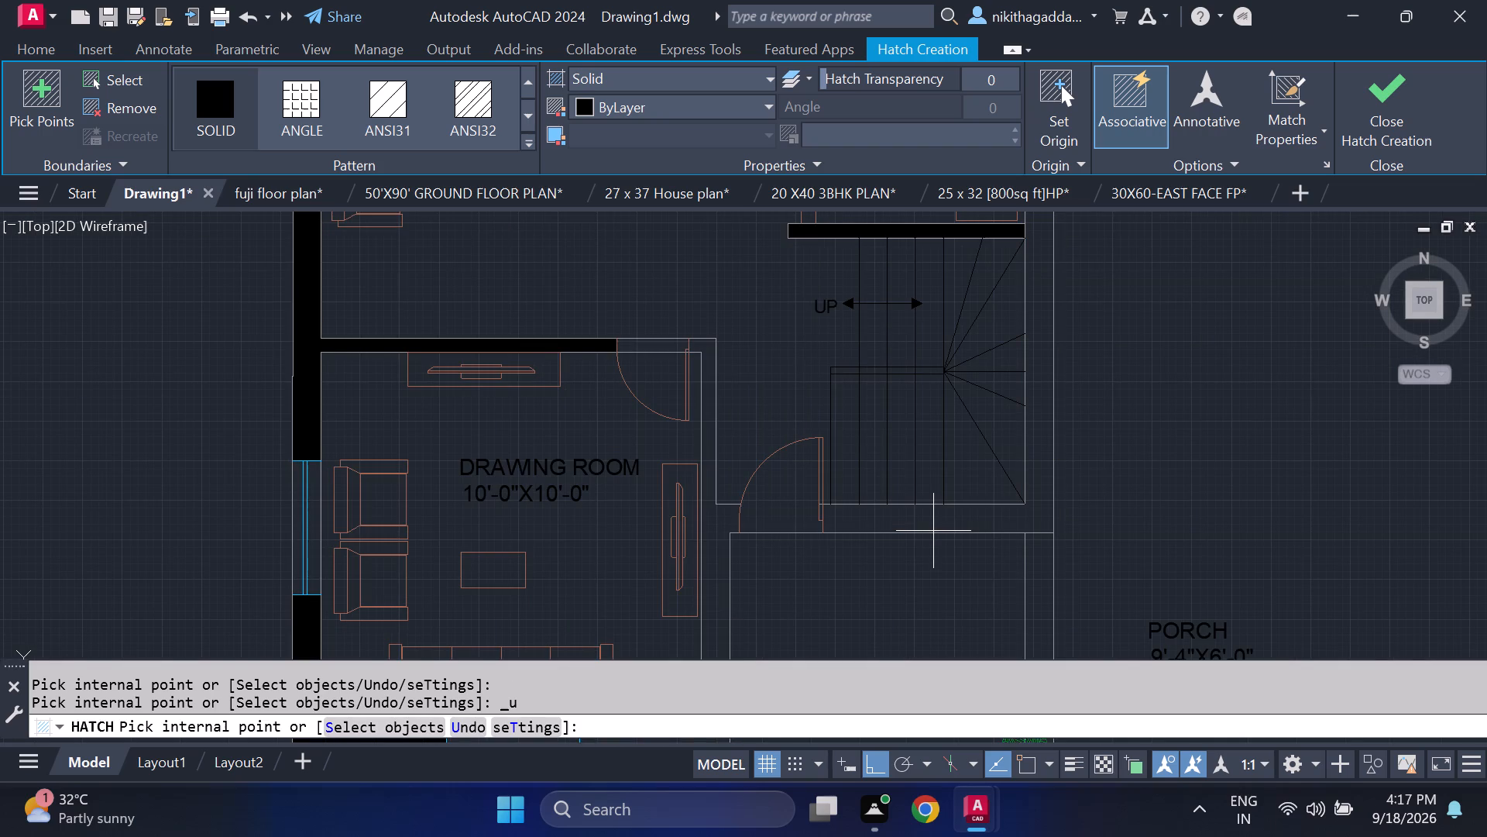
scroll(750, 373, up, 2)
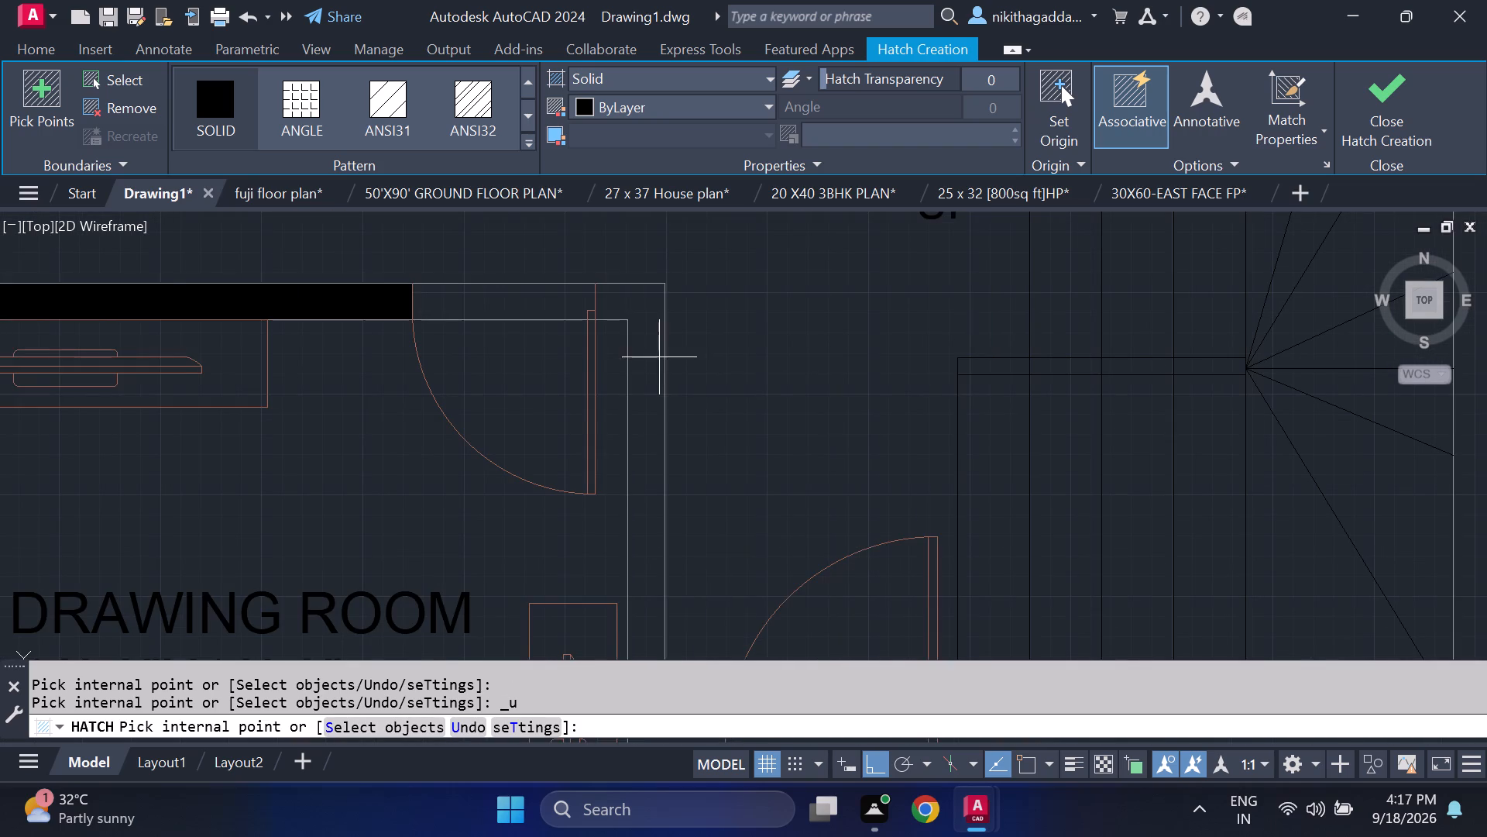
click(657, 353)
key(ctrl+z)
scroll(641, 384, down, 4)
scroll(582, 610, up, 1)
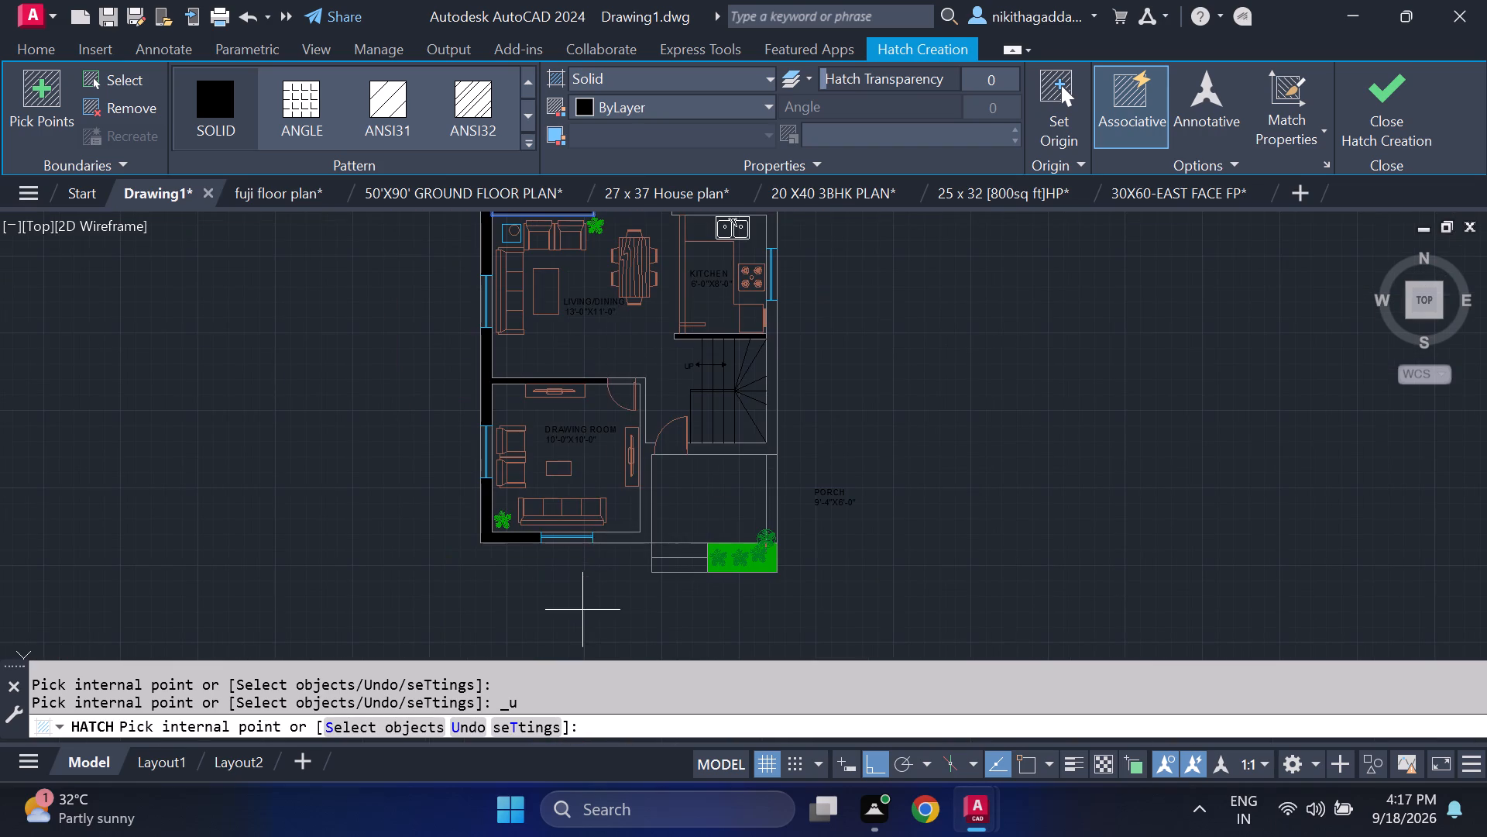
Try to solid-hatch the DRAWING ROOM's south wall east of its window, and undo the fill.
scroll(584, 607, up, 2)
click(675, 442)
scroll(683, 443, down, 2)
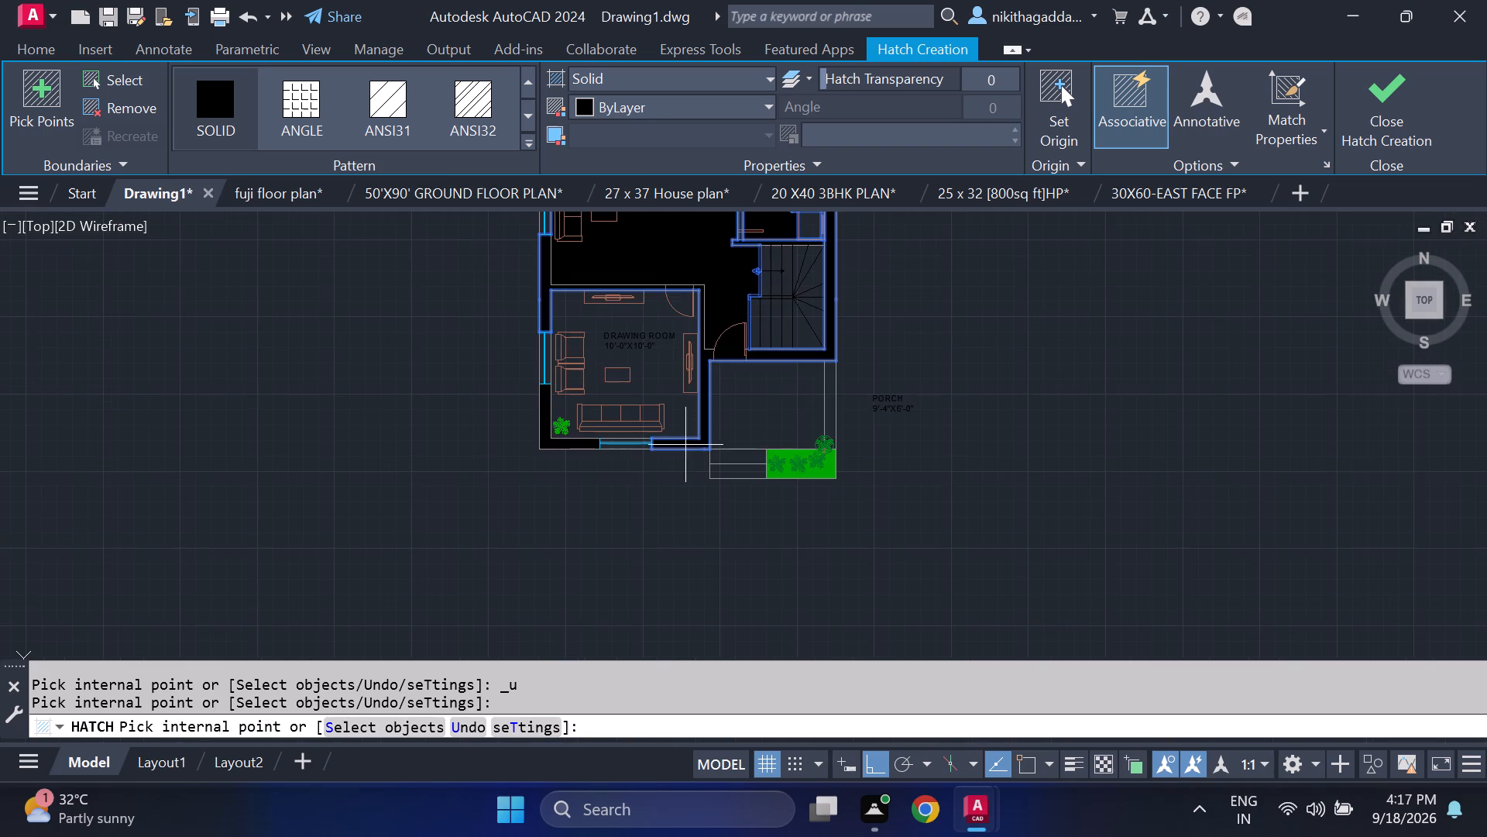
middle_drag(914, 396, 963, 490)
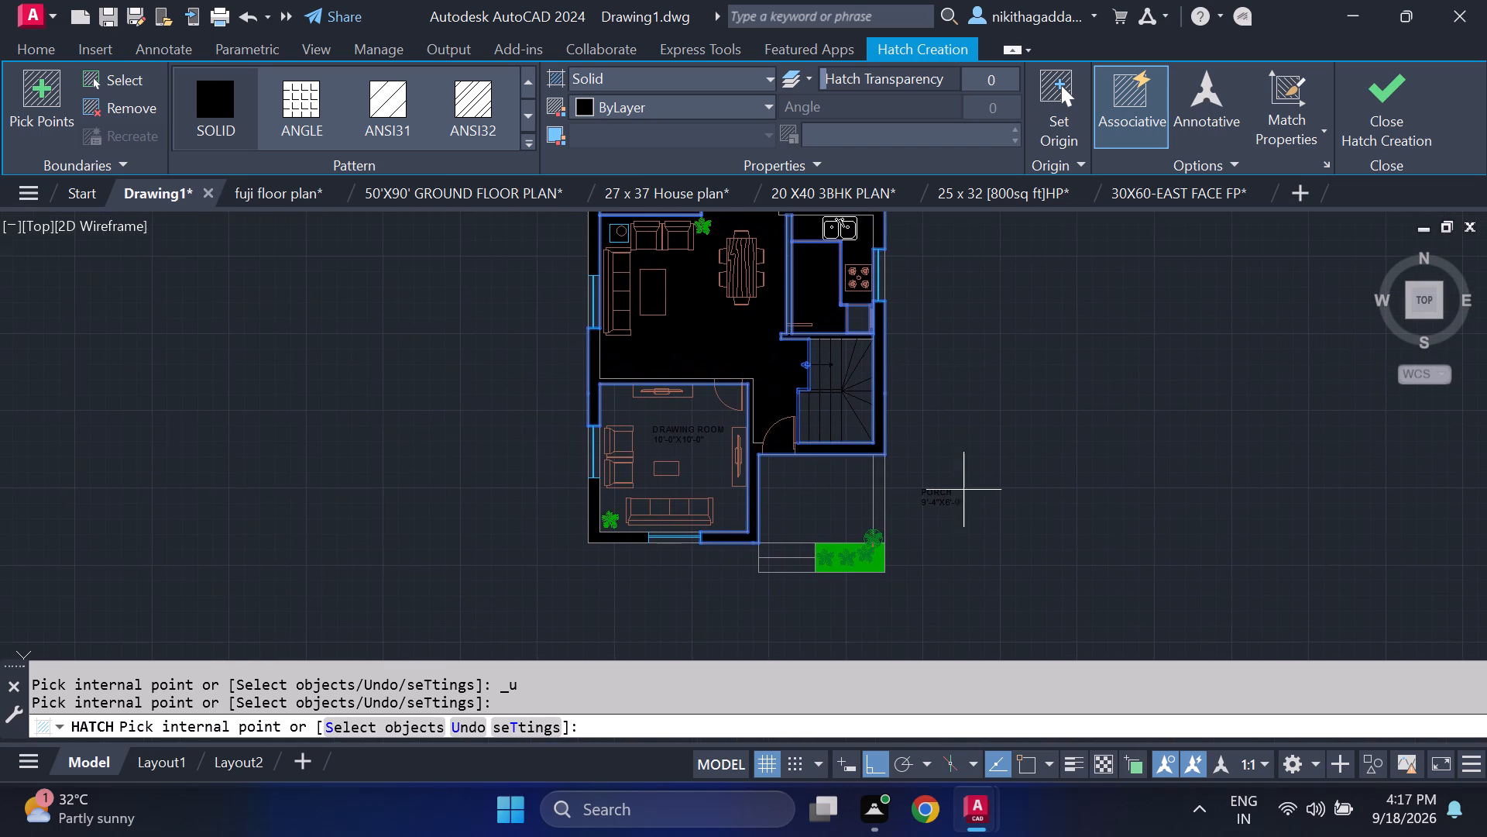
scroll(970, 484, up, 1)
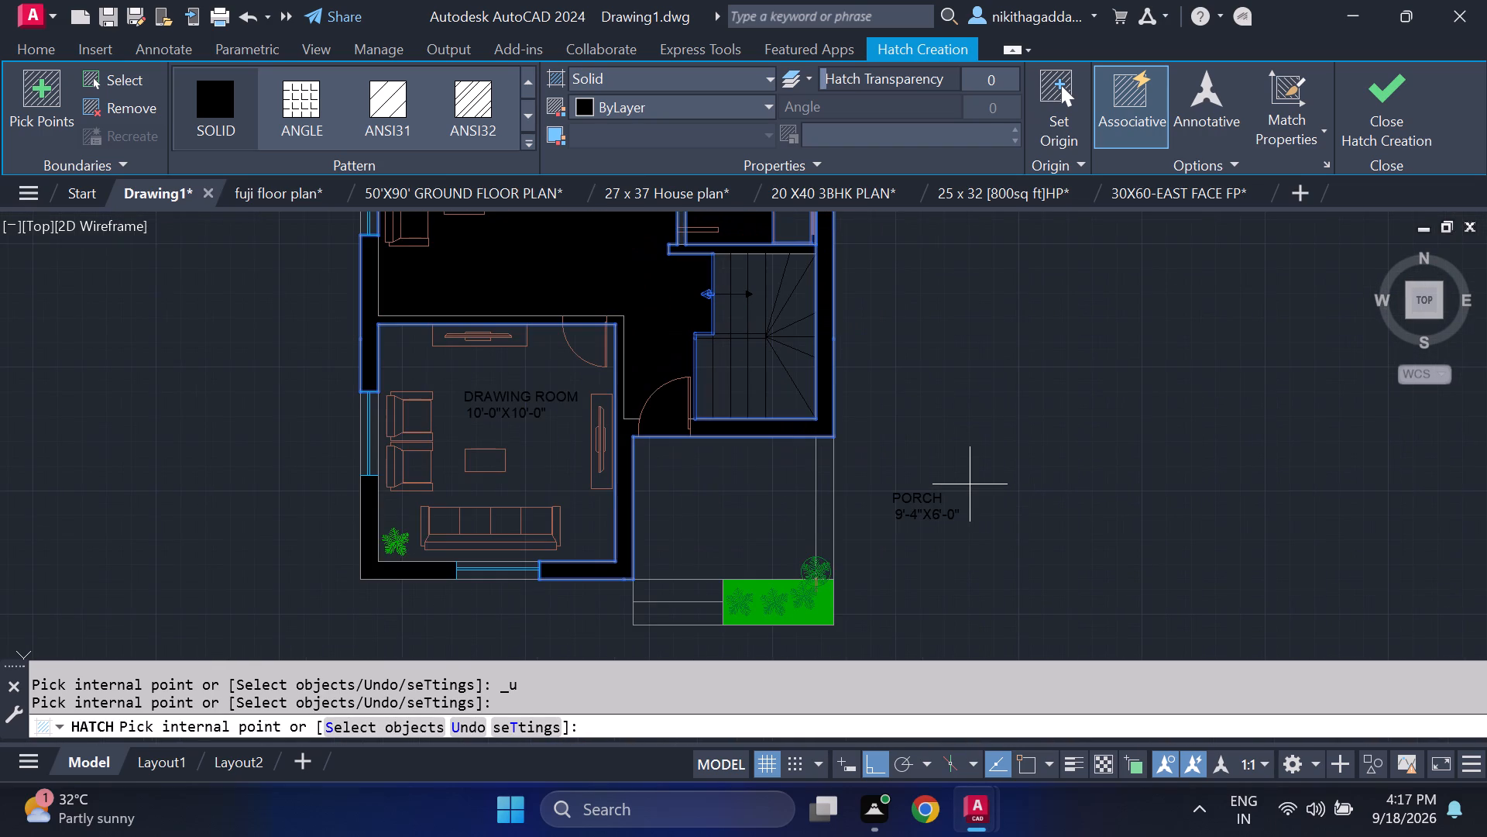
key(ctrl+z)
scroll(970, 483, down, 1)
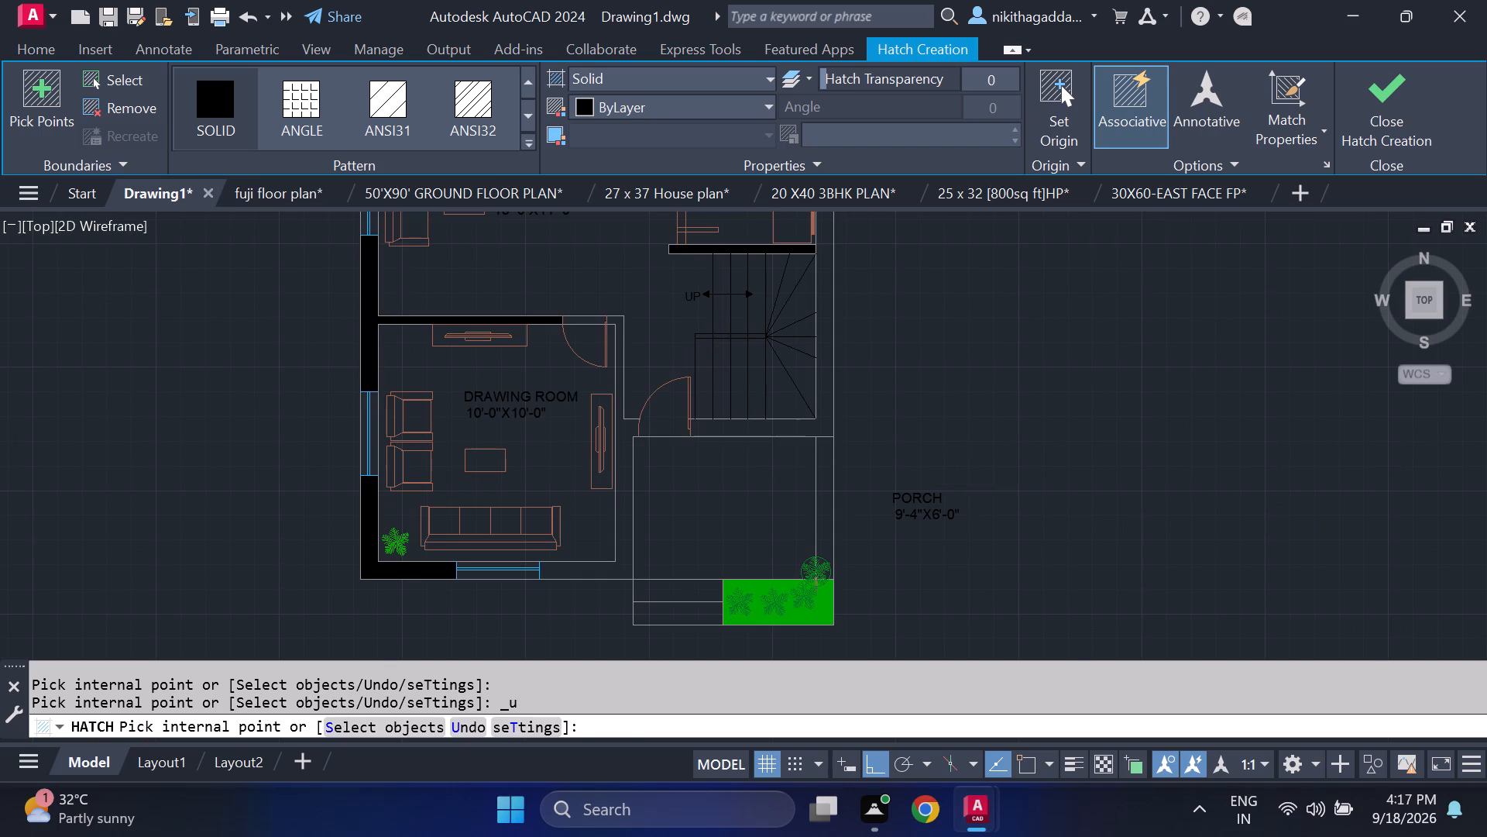
Solid-hatch the wall between BED ROOM 1 and the 6'-6"X4'-6" toilet, including the short return at the toilet door.
middle_drag(630, 332, 676, 587)
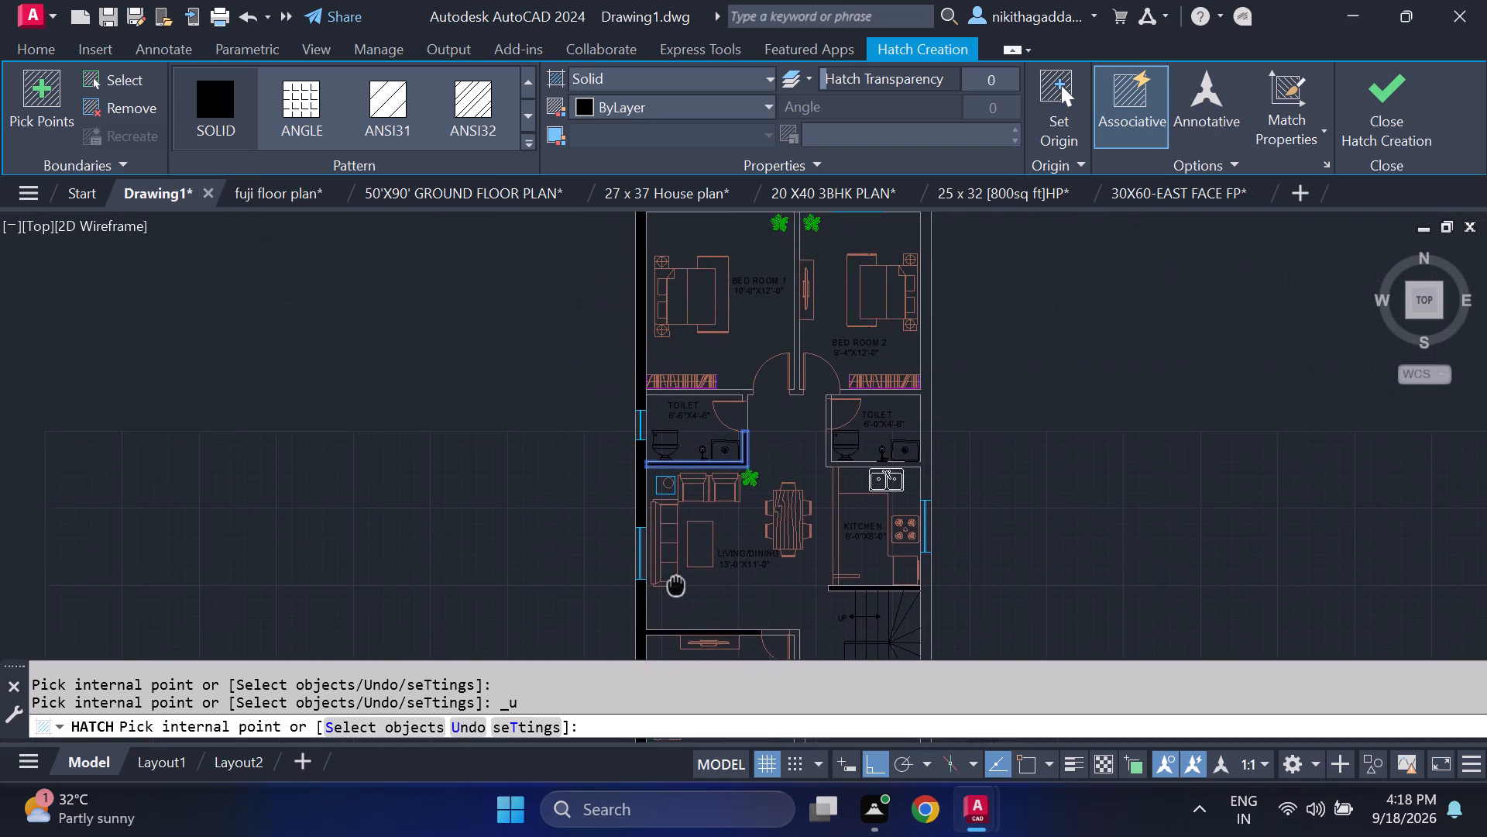
scroll(689, 381, up, 3)
click(684, 438)
scroll(872, 473, down, 1)
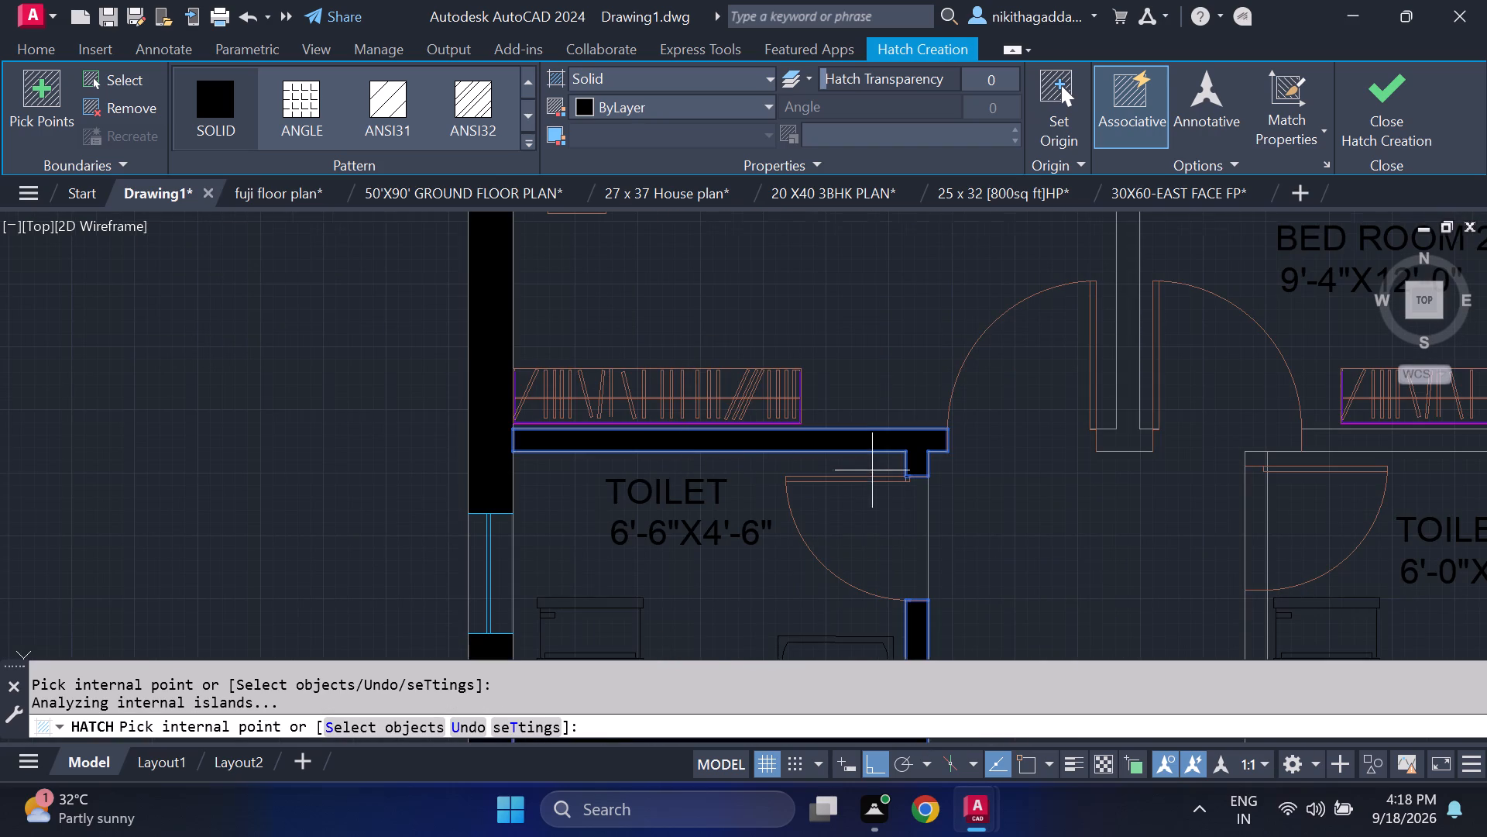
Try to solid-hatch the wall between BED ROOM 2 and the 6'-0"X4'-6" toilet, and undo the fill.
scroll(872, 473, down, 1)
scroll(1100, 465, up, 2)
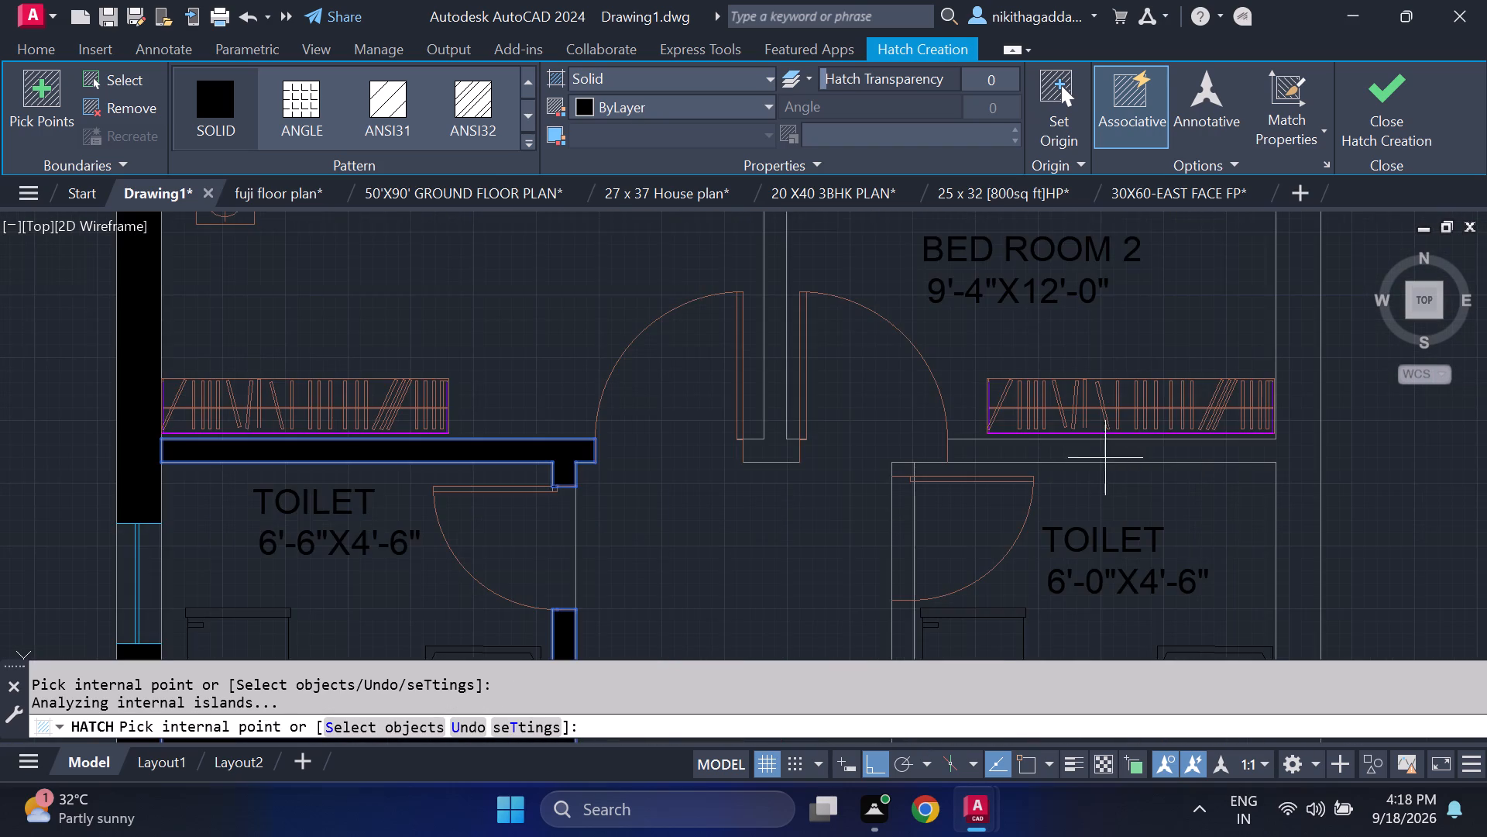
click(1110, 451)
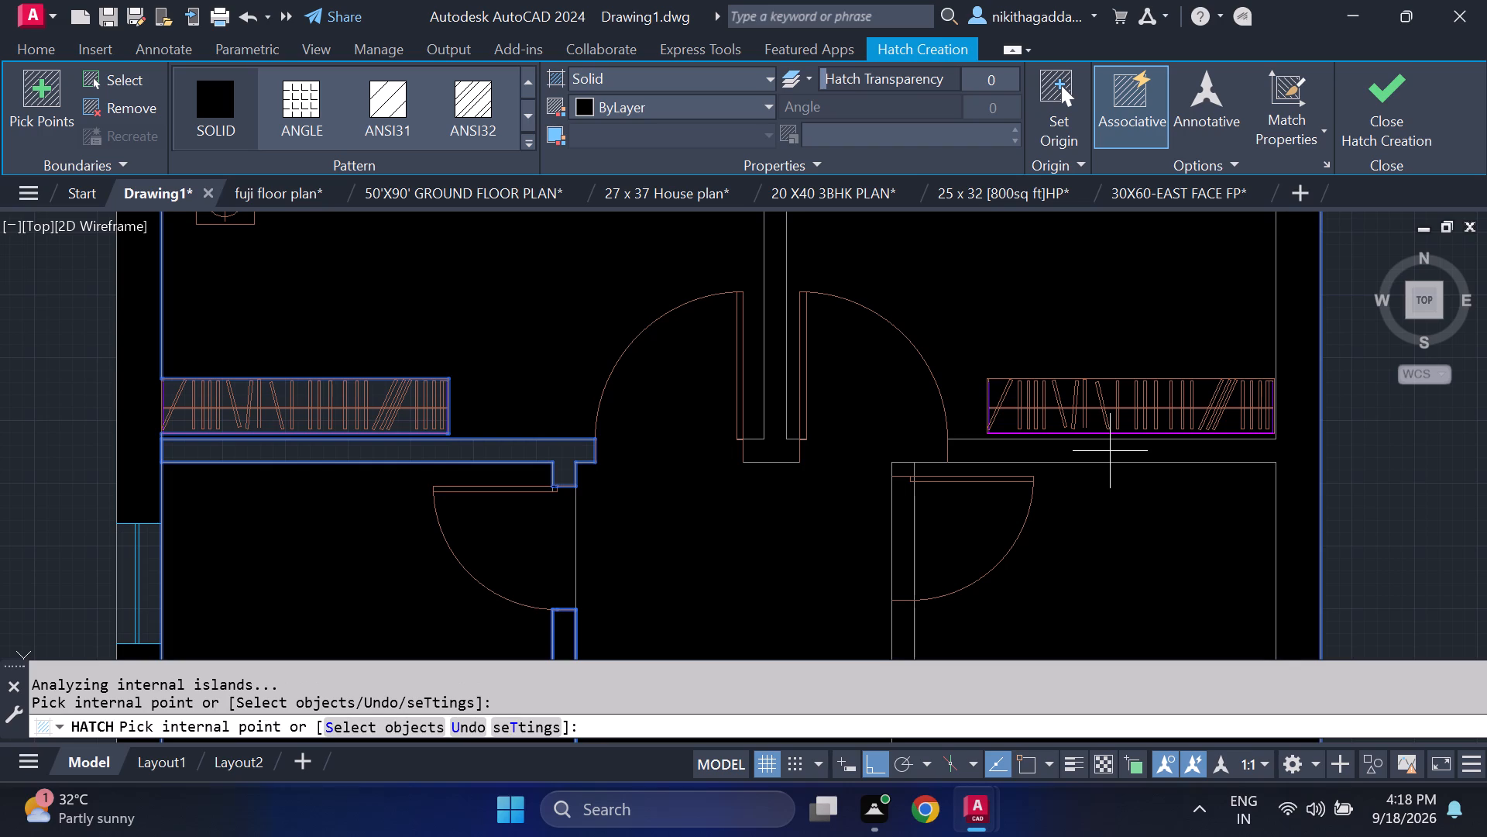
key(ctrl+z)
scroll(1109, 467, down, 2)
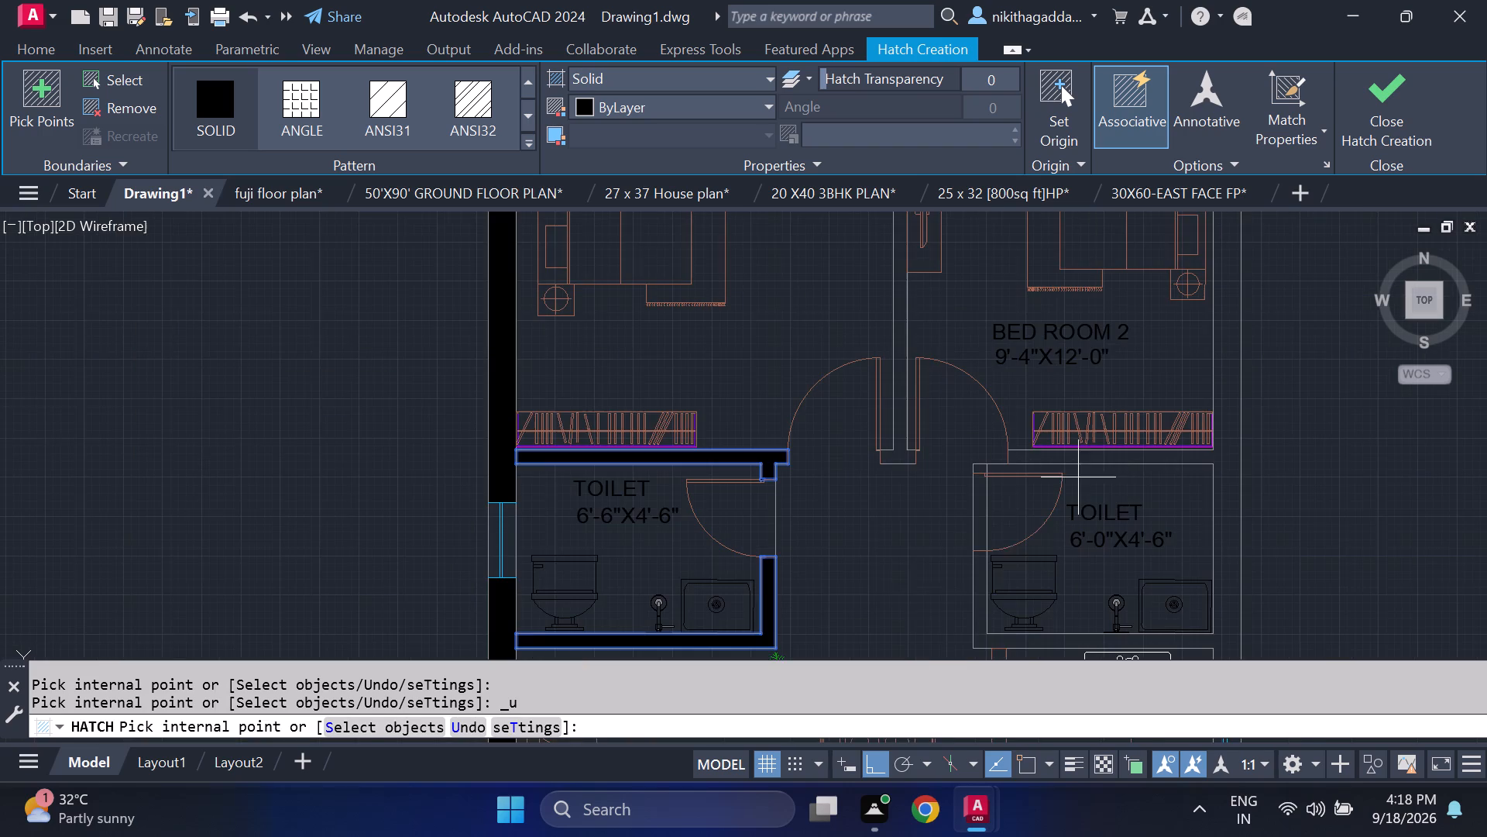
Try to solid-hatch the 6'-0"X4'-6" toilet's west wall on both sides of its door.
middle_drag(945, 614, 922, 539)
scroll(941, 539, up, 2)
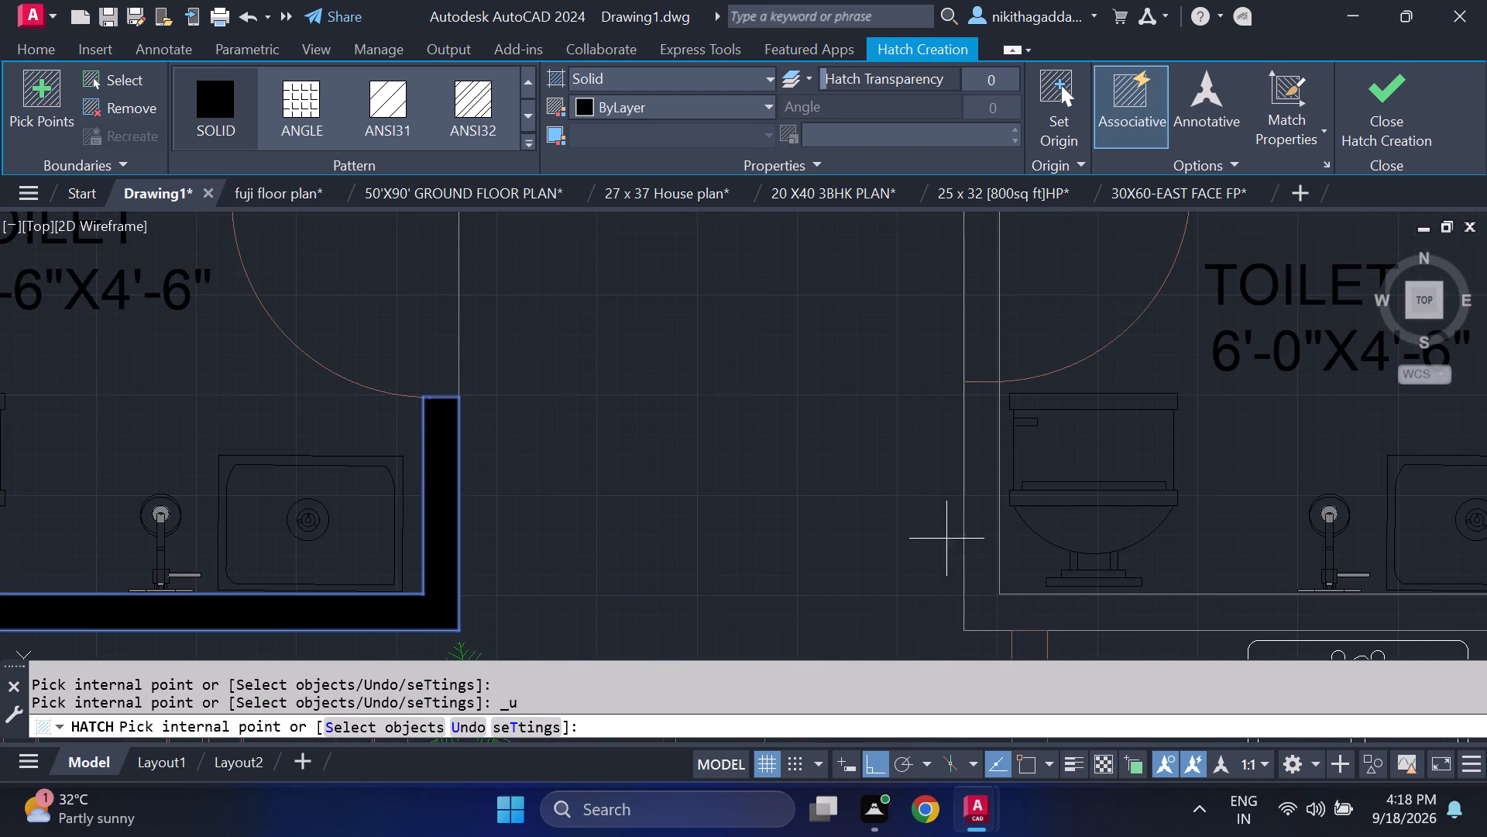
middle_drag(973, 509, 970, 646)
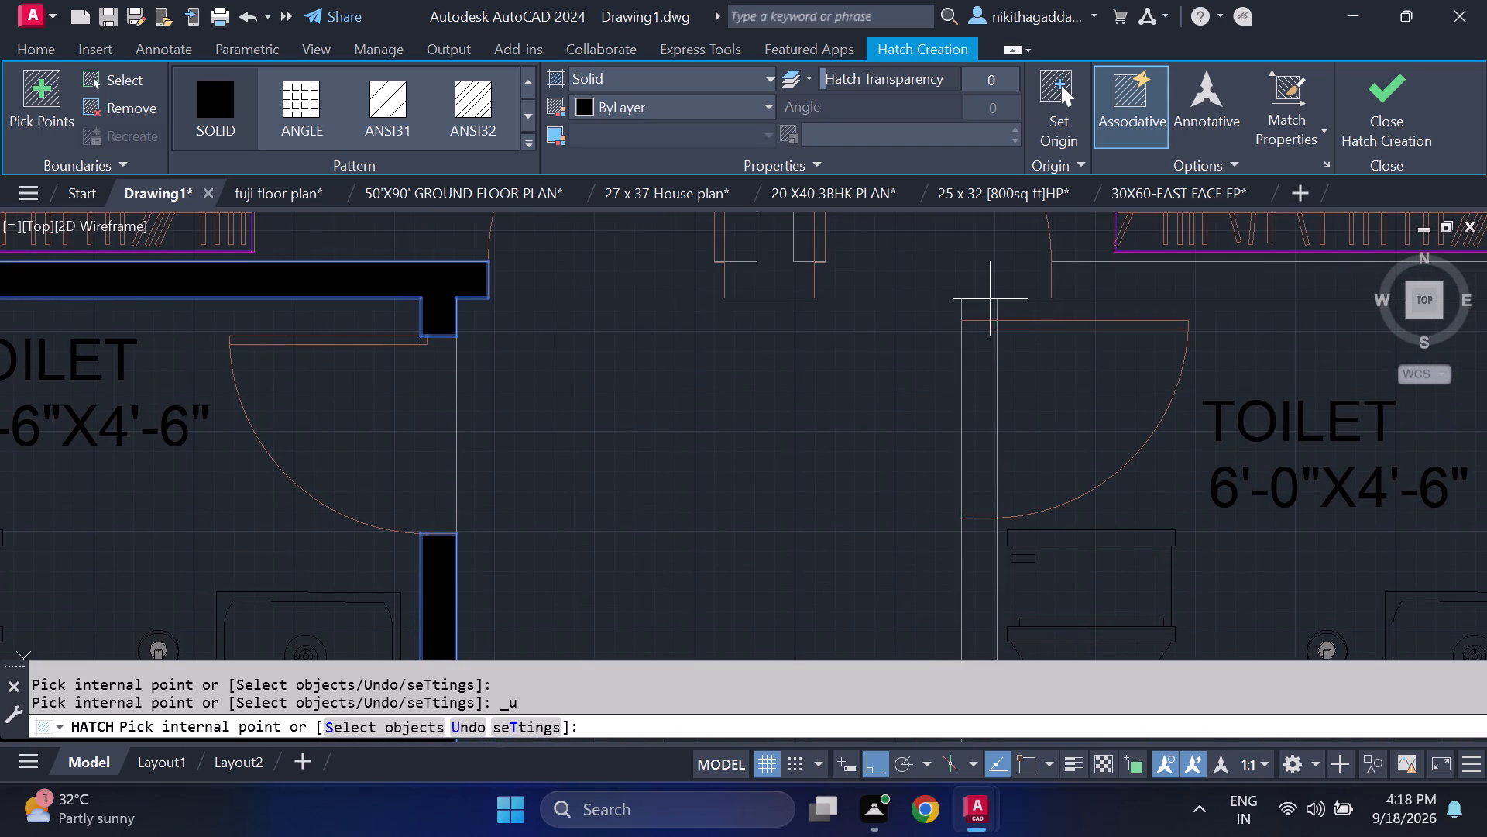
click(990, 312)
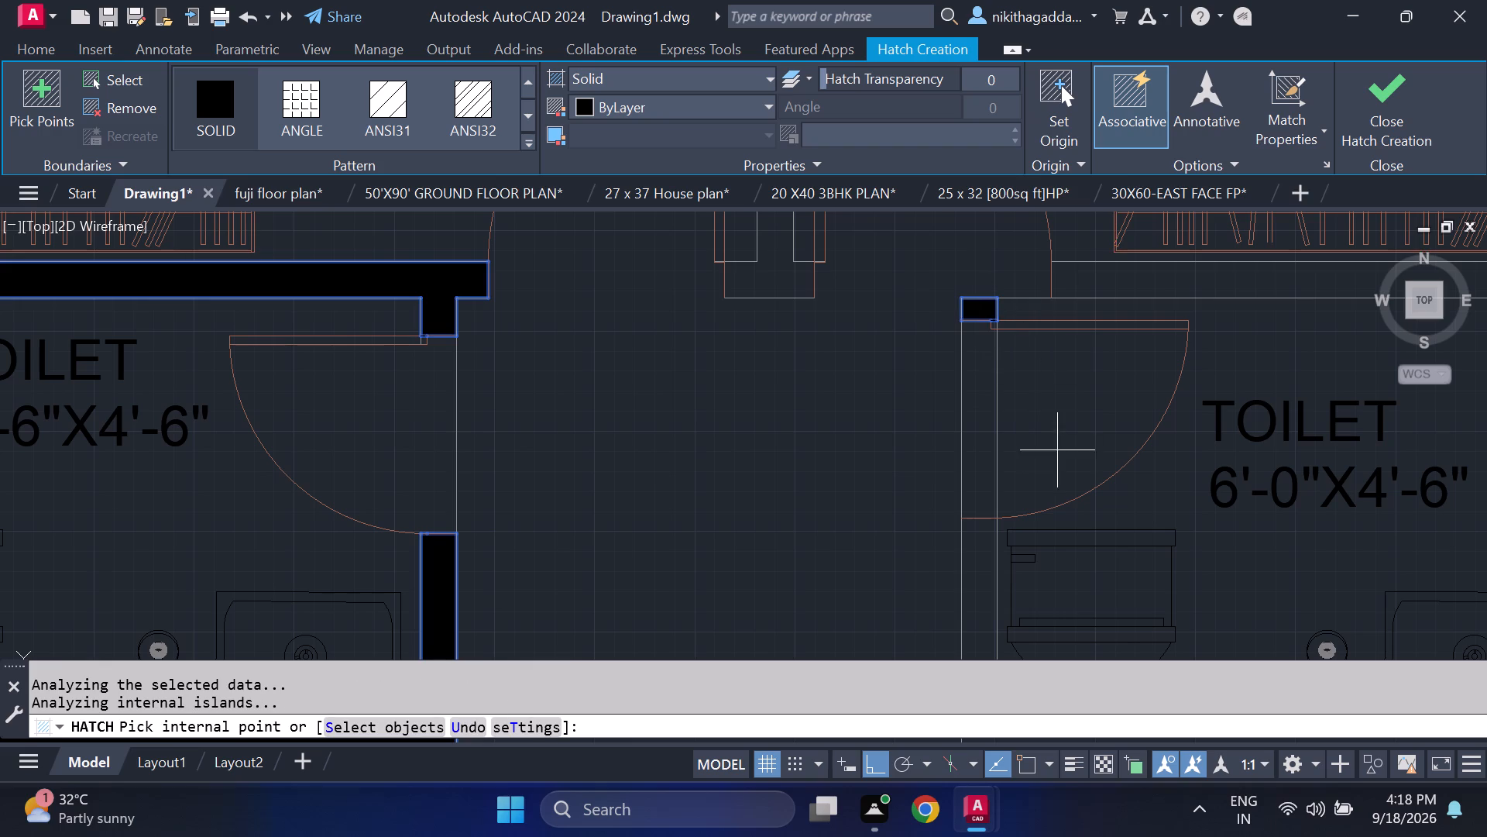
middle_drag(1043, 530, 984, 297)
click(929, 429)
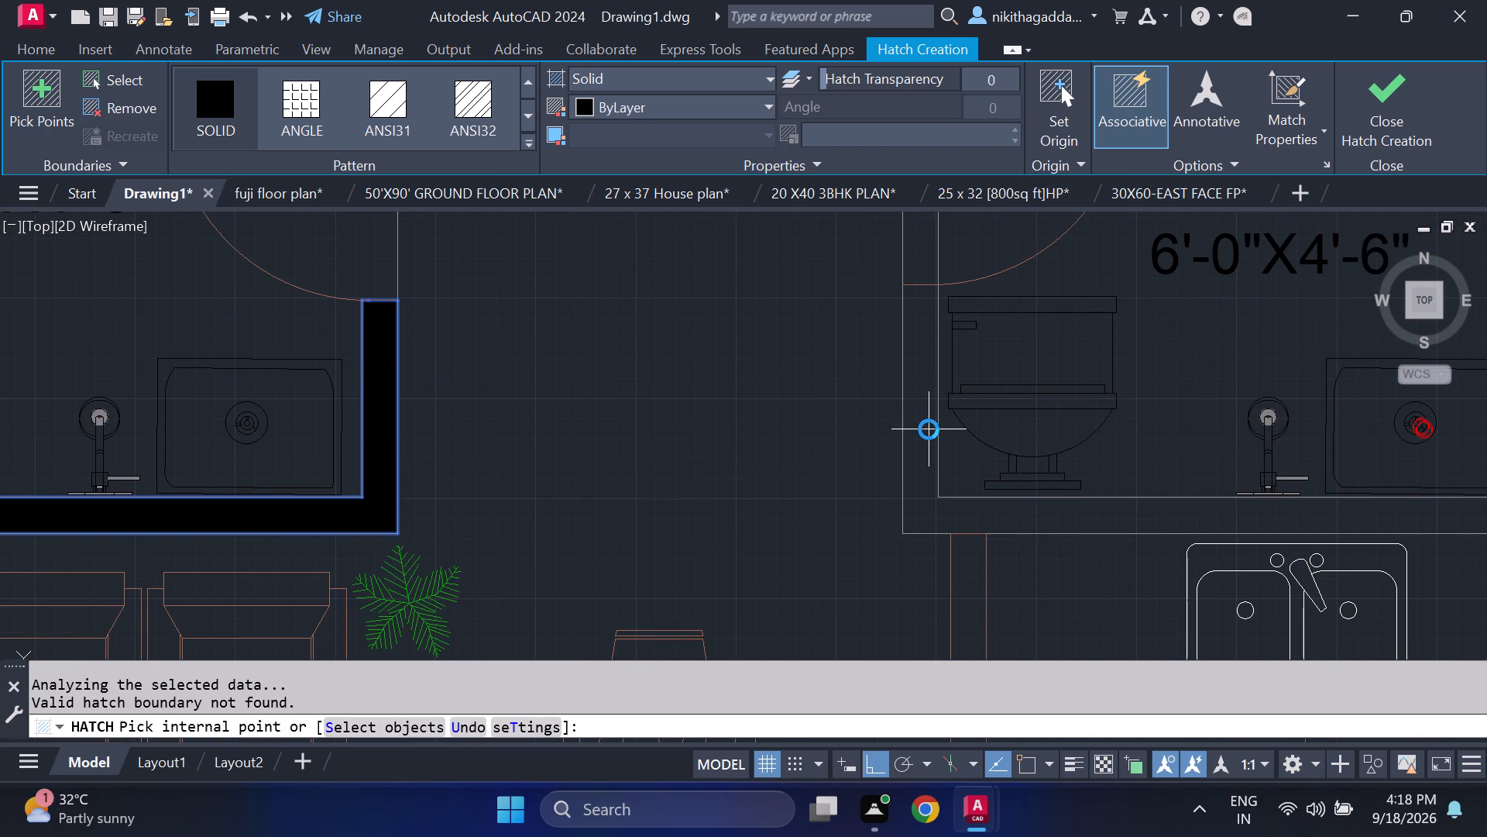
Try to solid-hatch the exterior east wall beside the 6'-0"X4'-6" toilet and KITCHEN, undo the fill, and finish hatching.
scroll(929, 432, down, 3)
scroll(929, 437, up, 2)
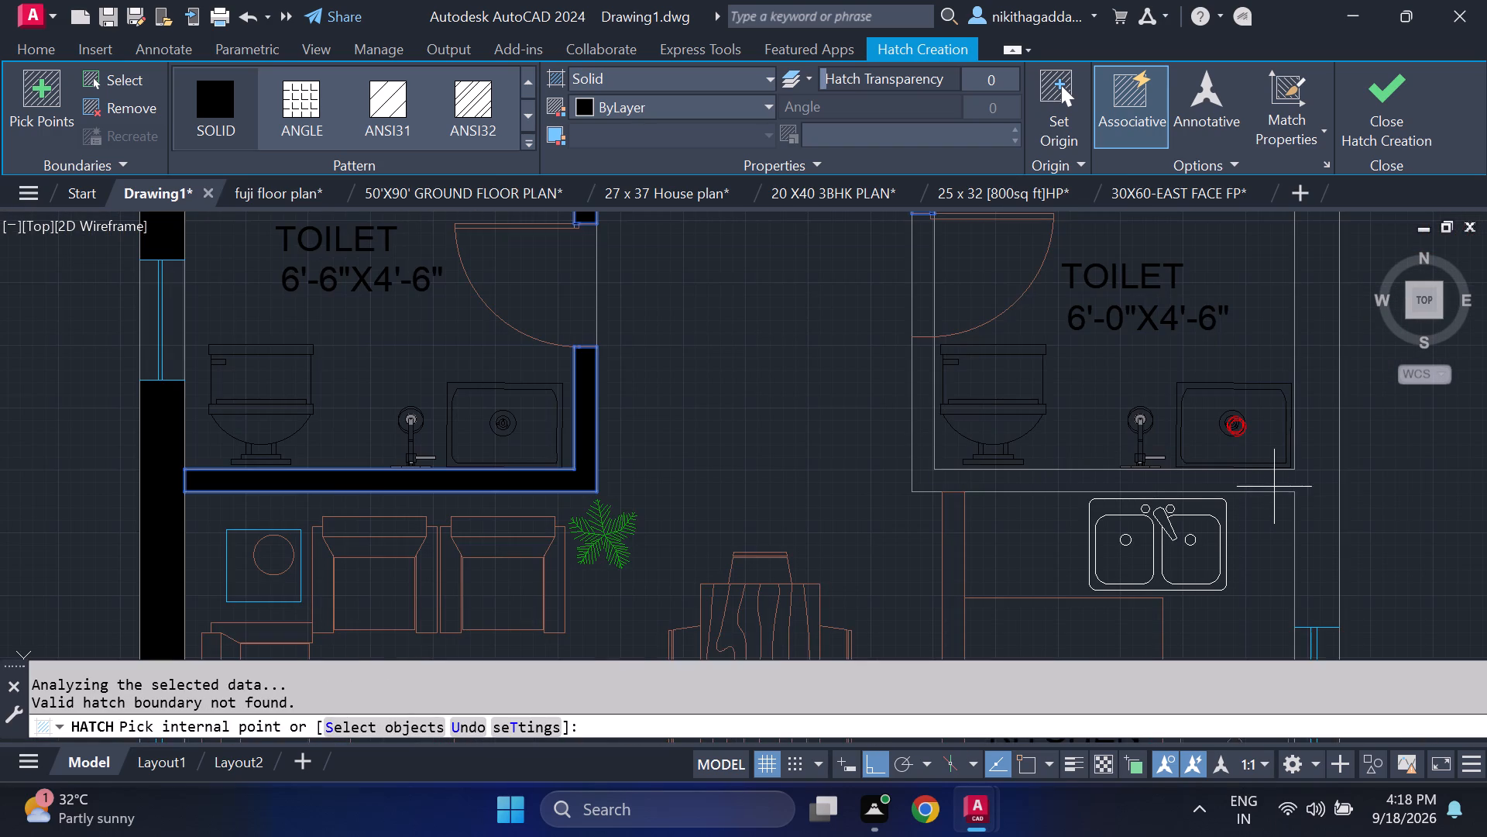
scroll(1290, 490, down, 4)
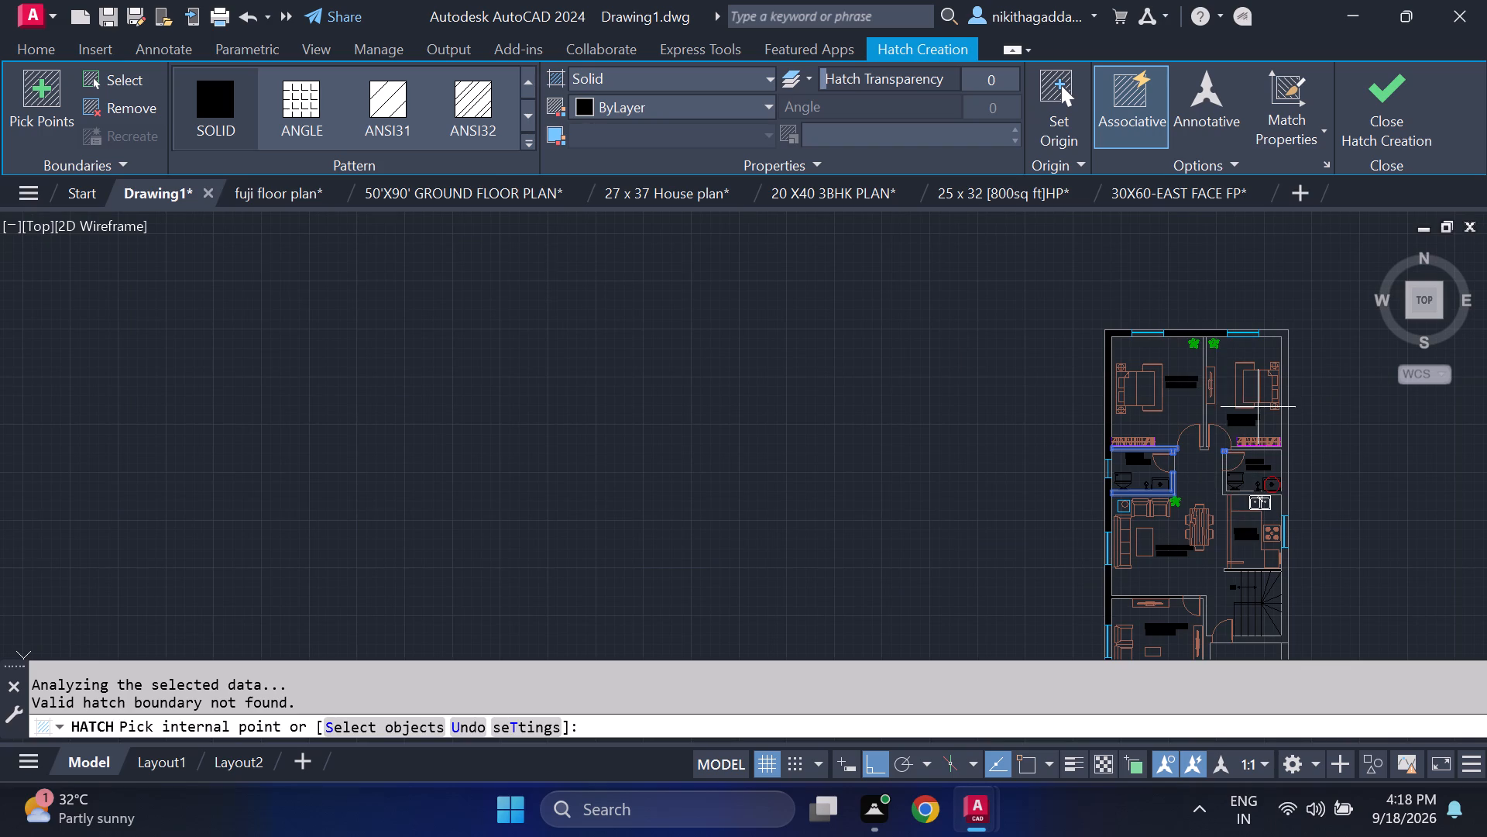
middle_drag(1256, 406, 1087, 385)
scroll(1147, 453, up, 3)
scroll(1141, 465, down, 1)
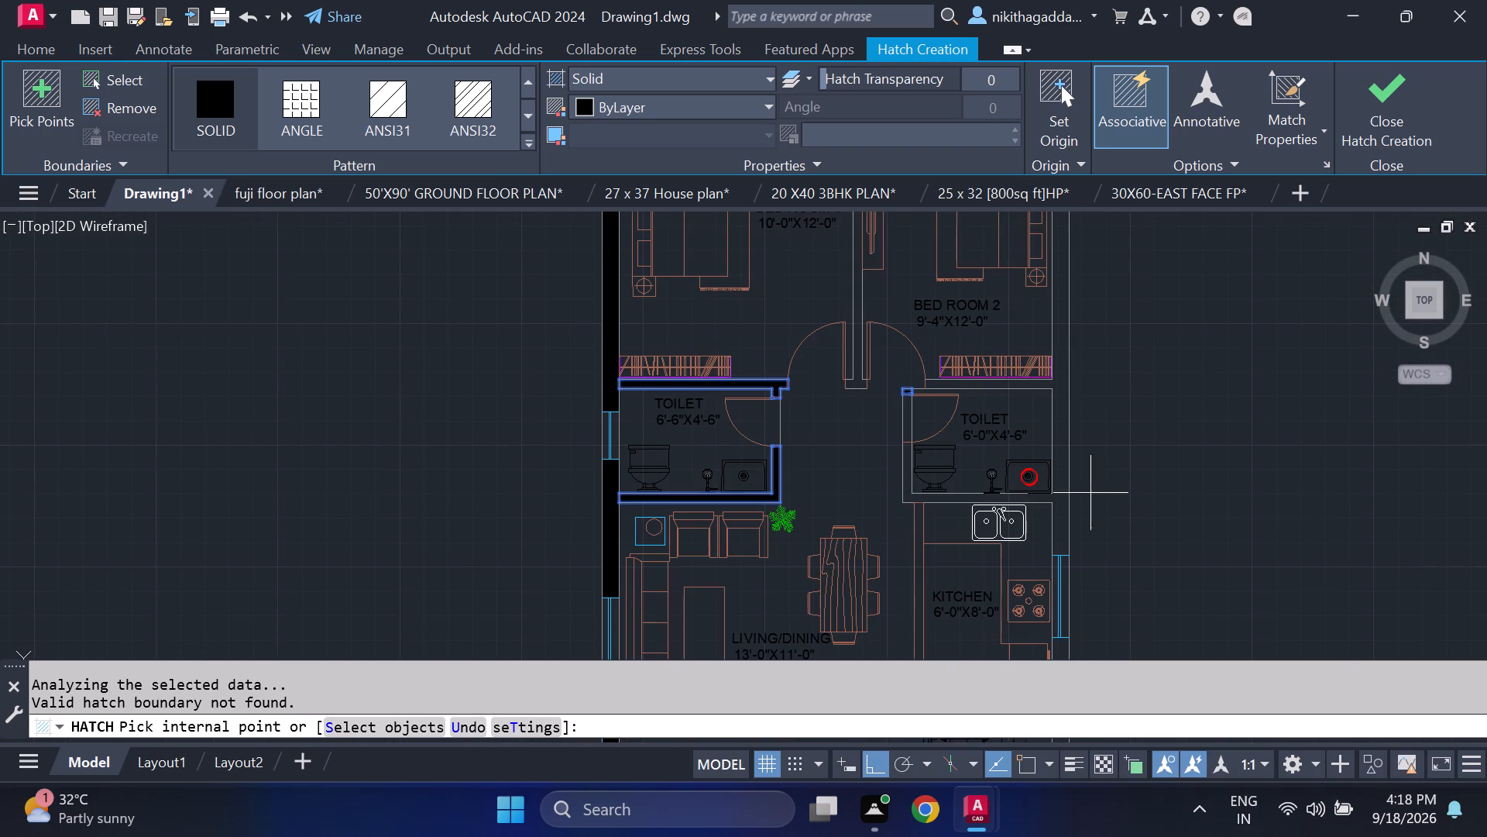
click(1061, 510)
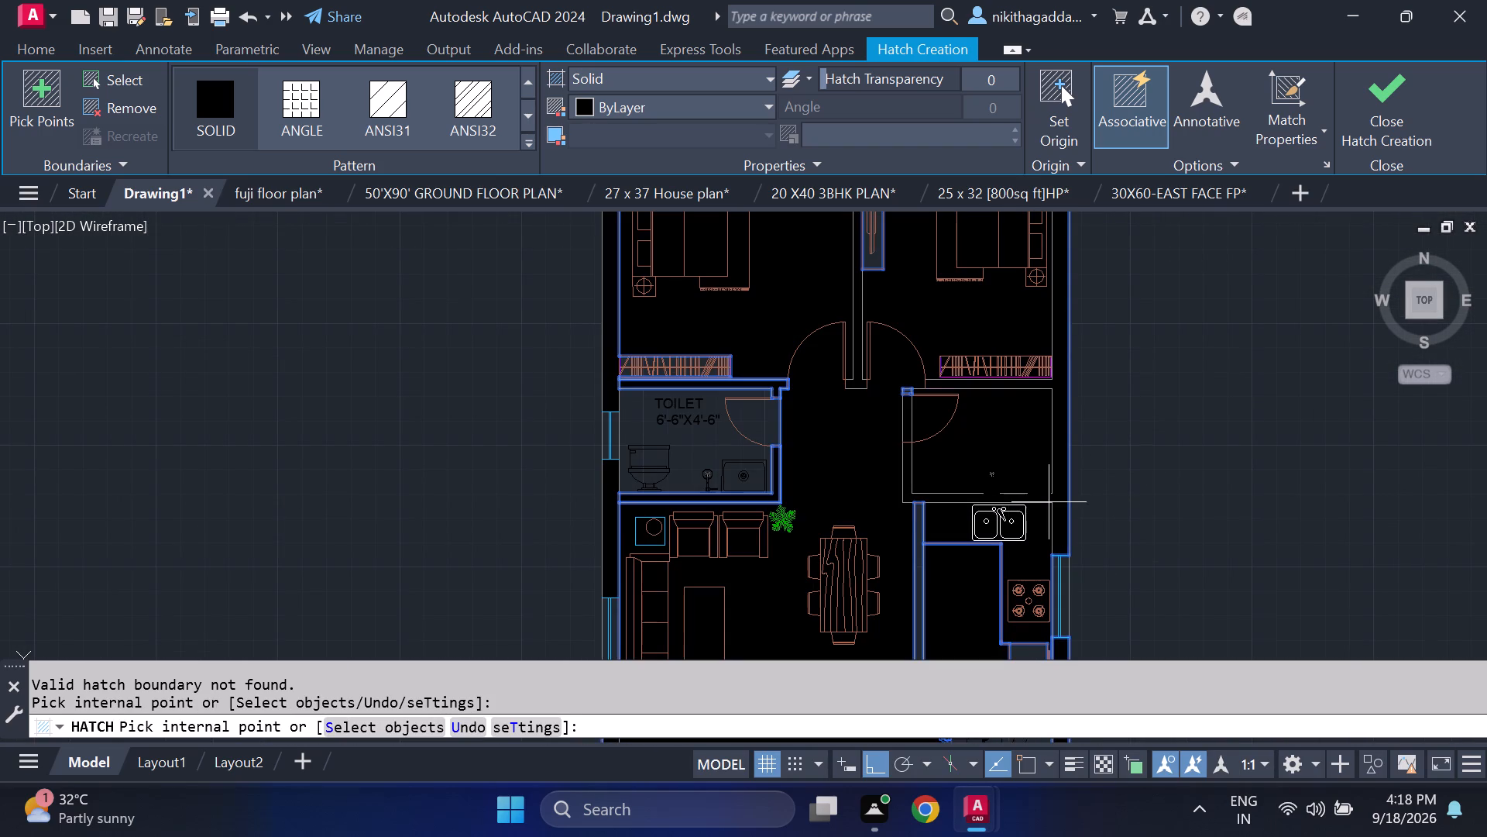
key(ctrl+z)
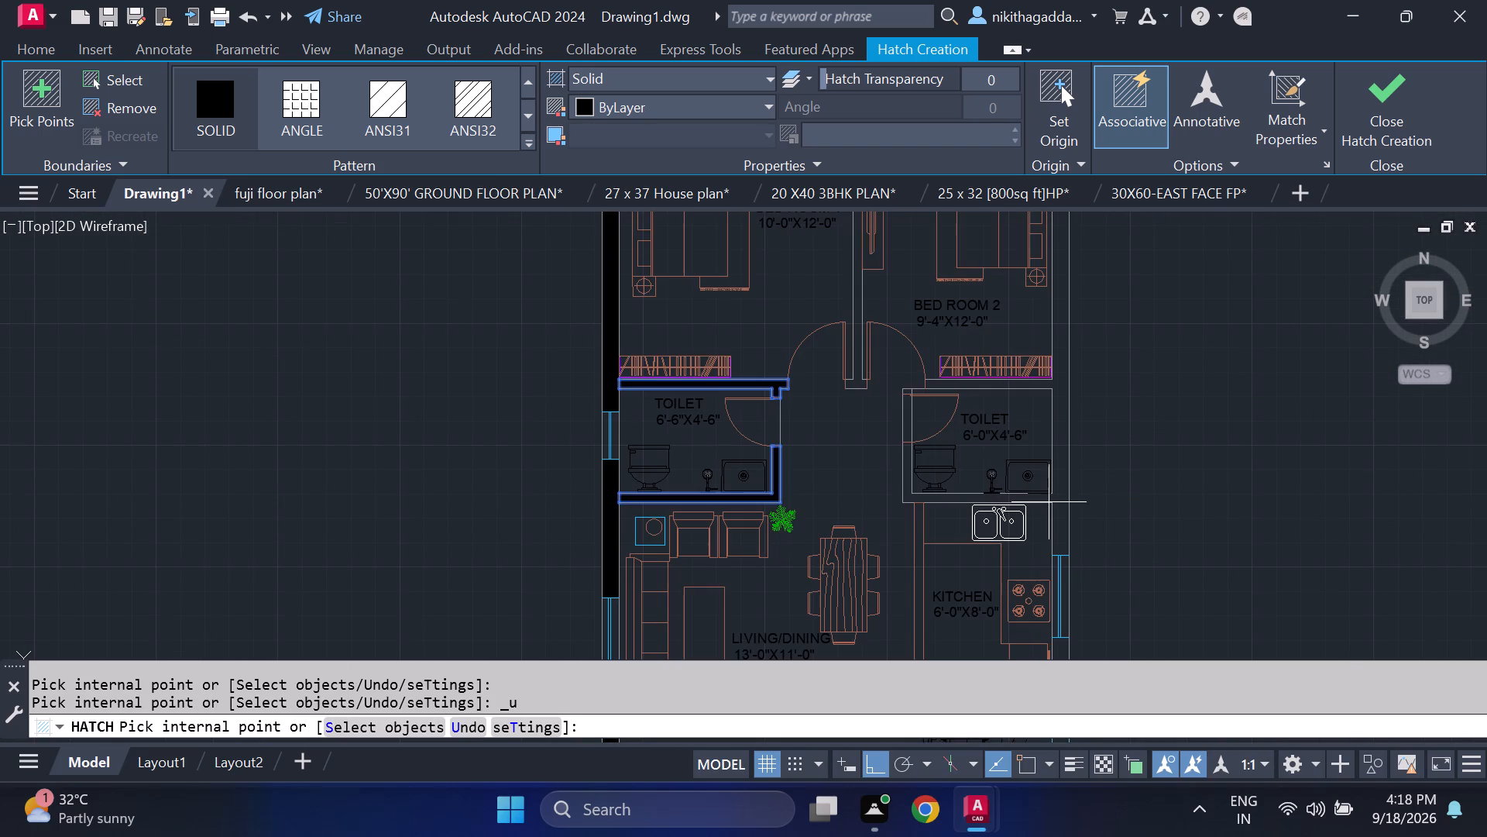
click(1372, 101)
Trim the outer west wall line crossing the doorway of the 6'-0"X4'-6" toilet.
scroll(821, 428, down, 2)
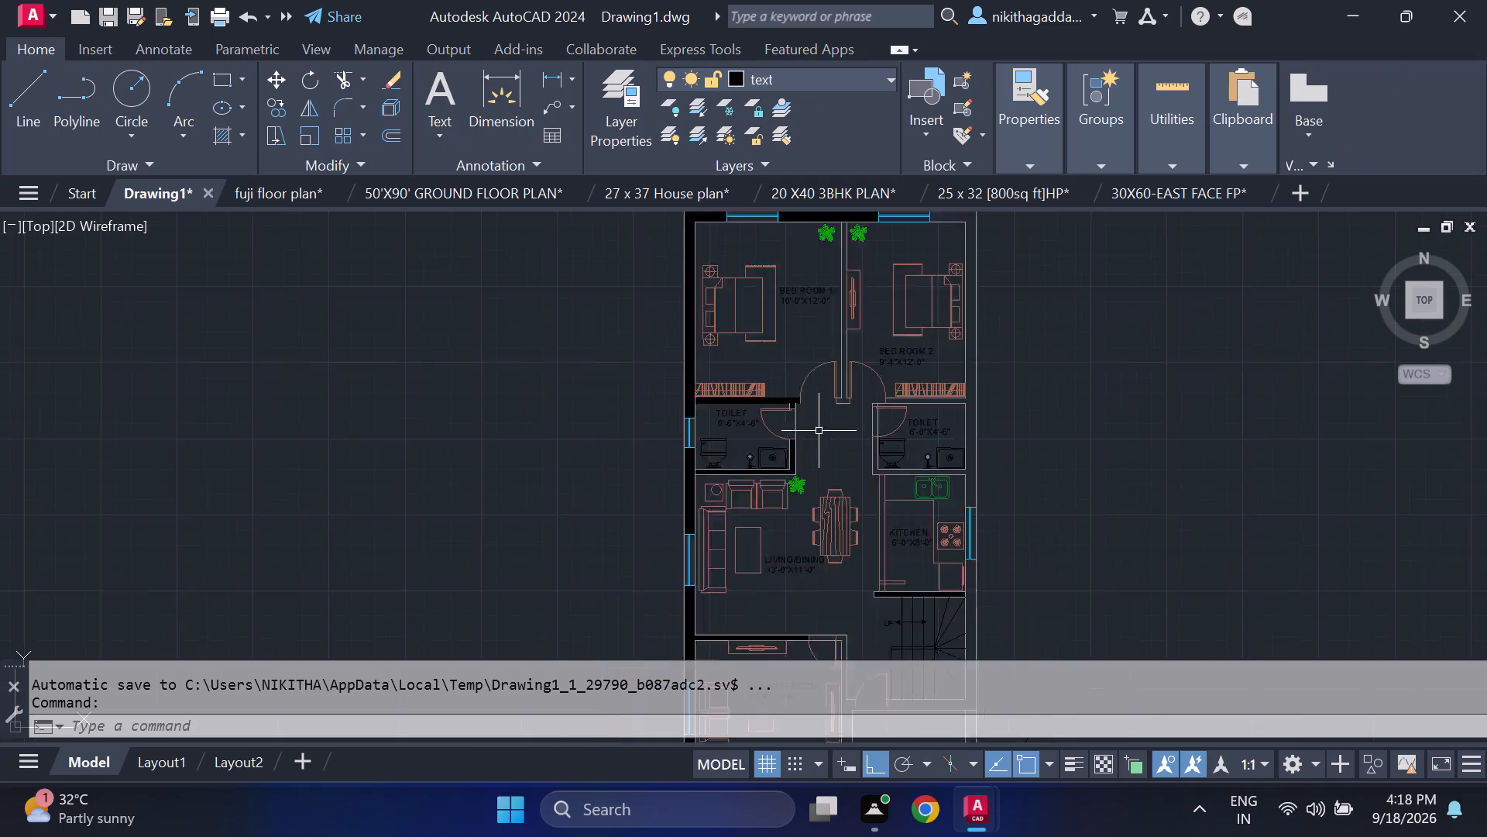
scroll(803, 446, up, 3)
scroll(697, 529, up, 2)
scroll(729, 536, down, 4)
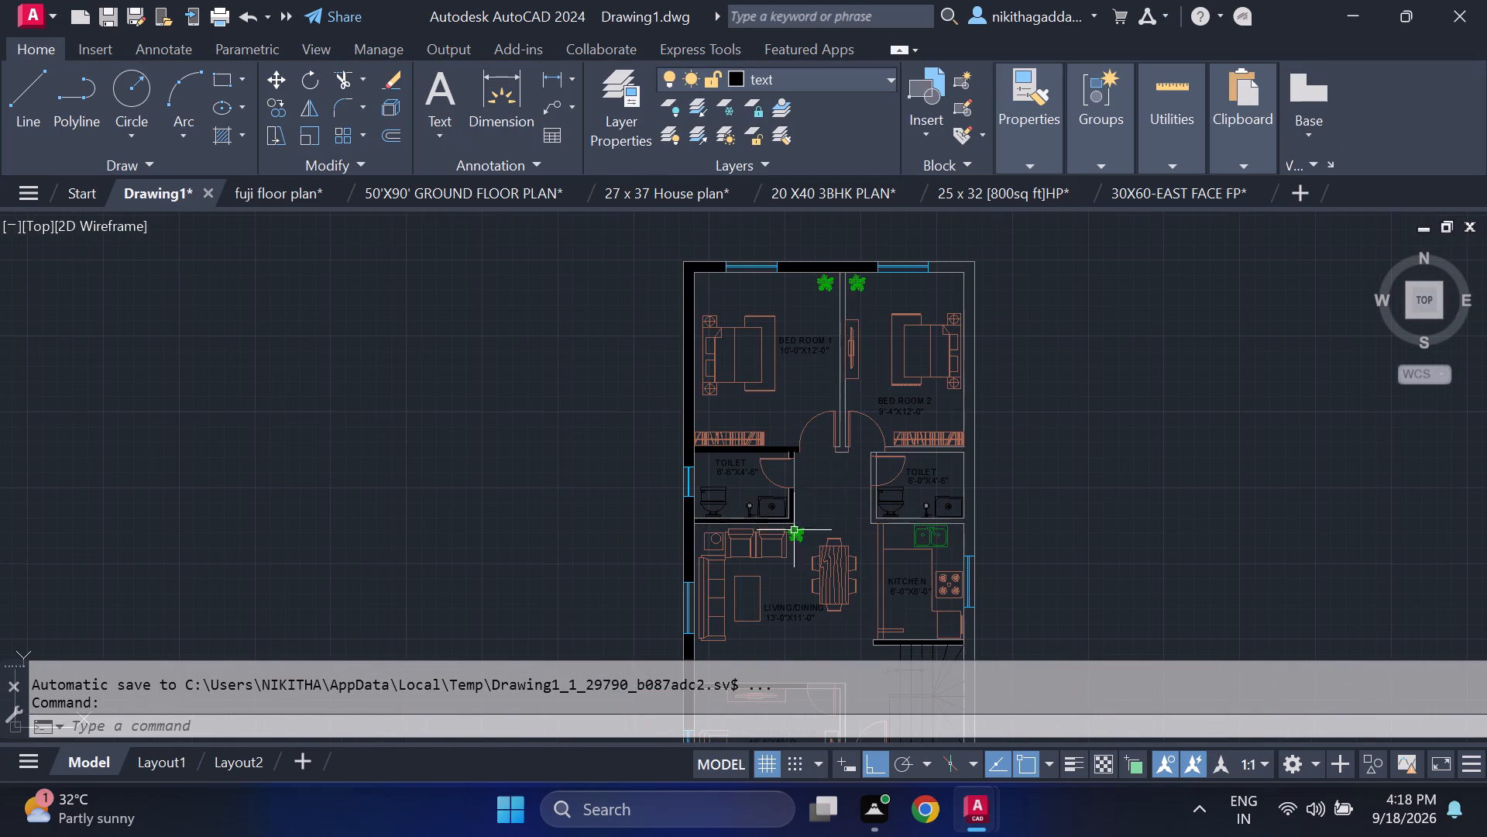
scroll(878, 470, up, 3)
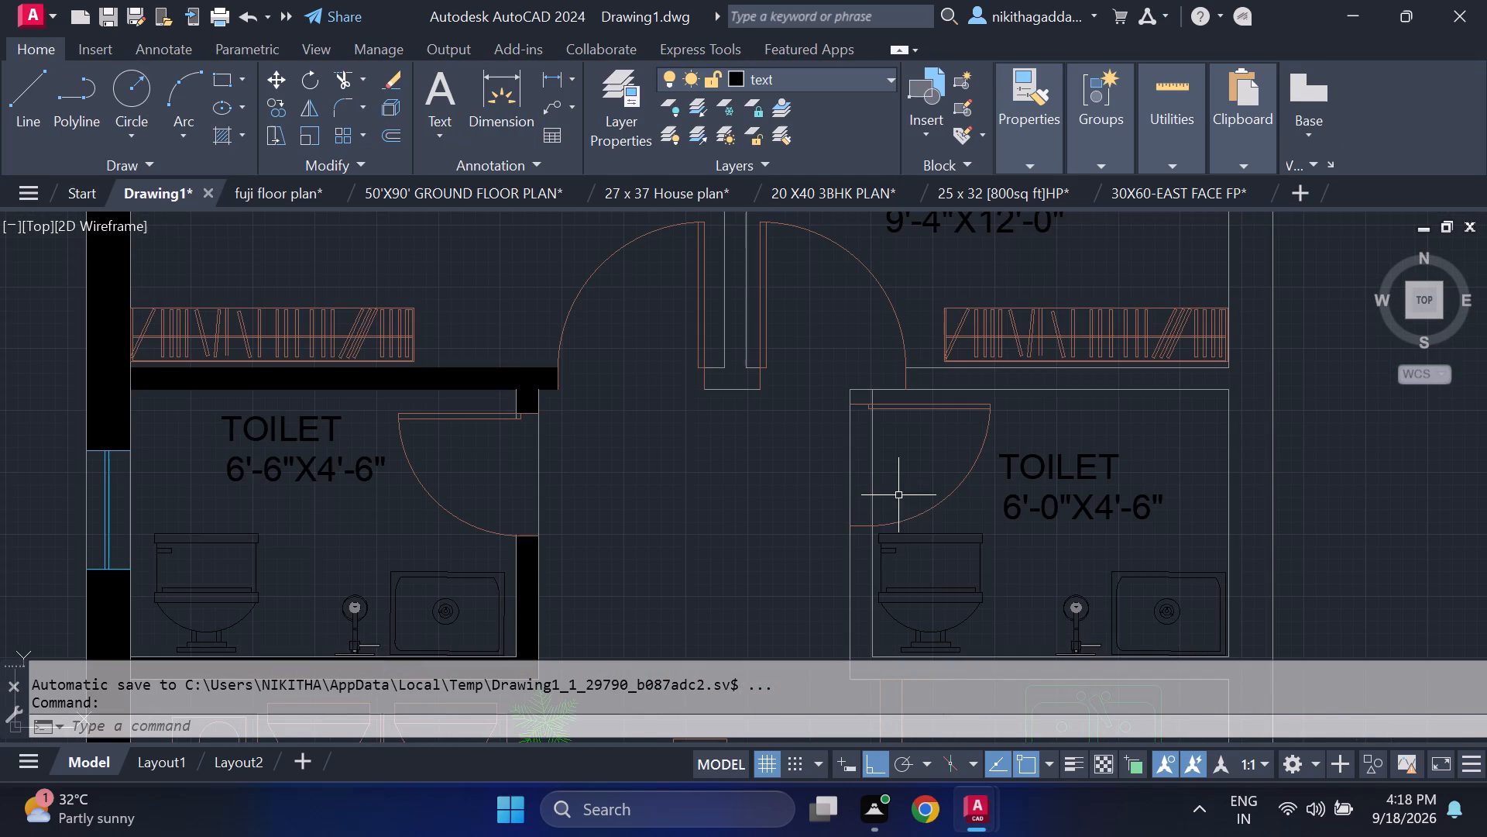
scroll(972, 508, down, 2)
middle_drag(972, 508, 814, 467)
scroll(814, 467, up, 2)
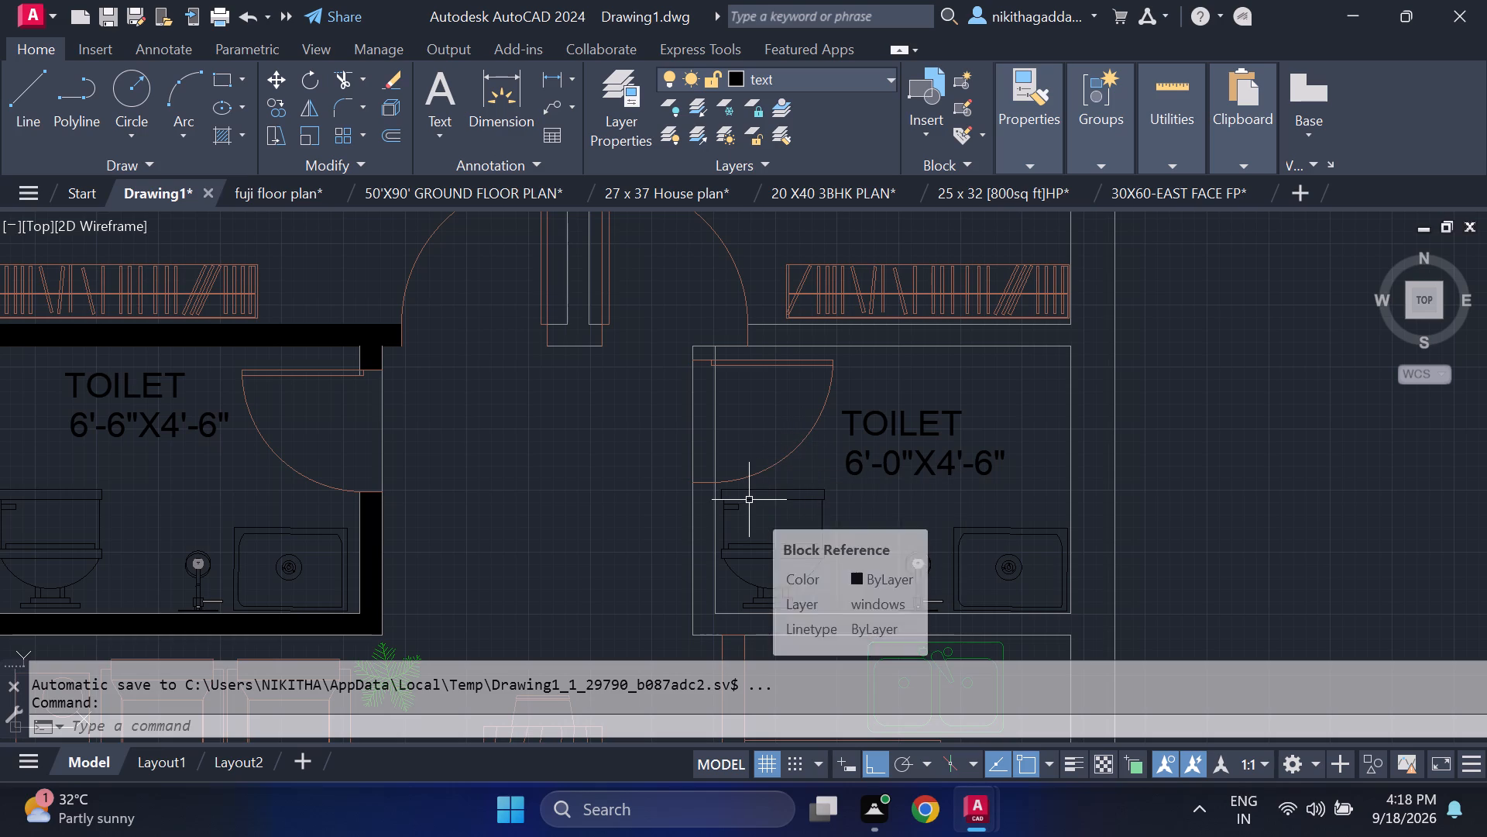
text(tr)
key(Return)
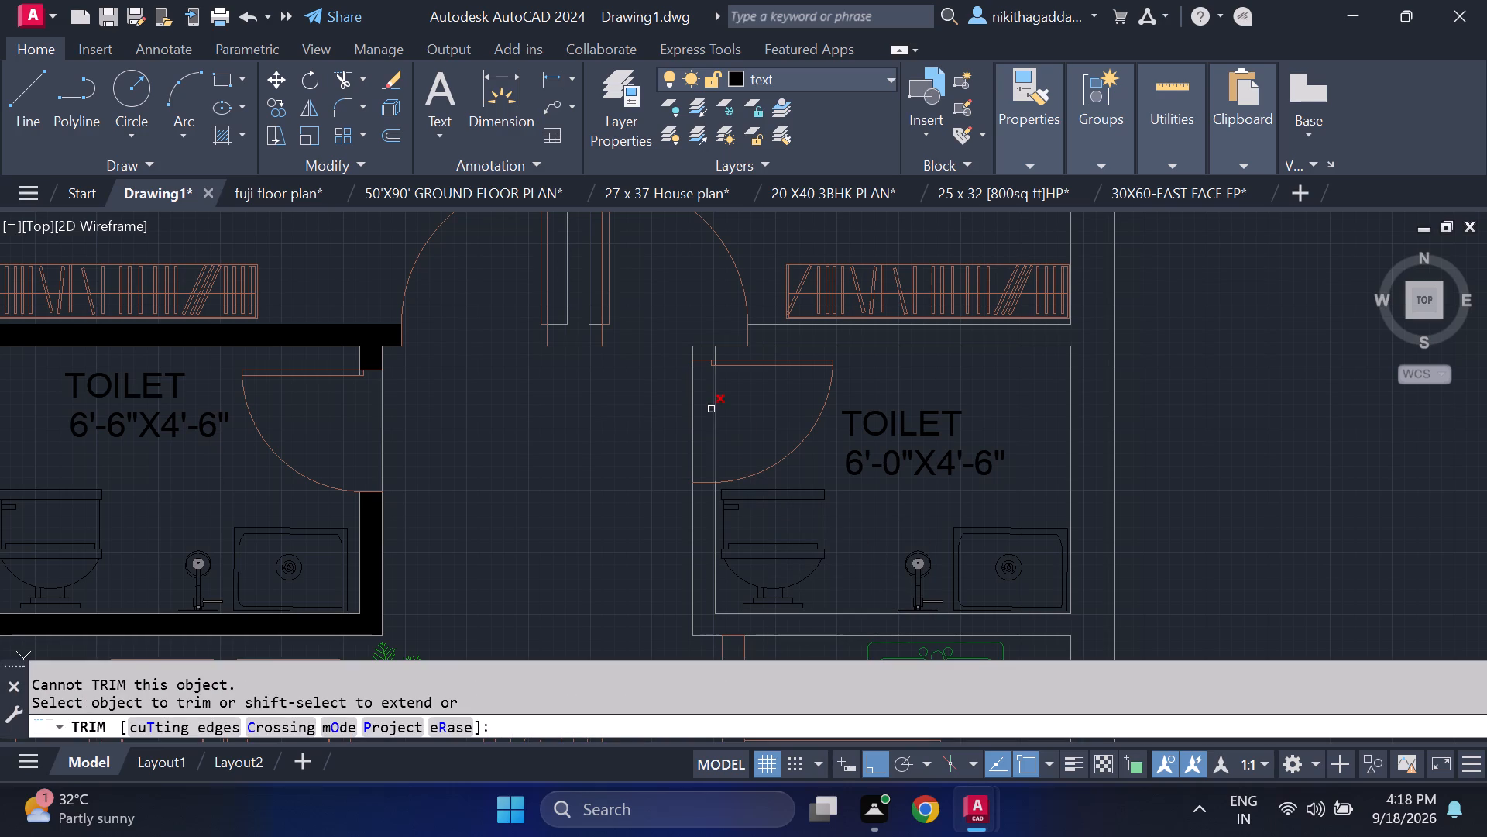
click(695, 401)
Trim the room-side wall line crossing the DRAWING ROOM's doorway in its north wall.
scroll(695, 397, down, 1)
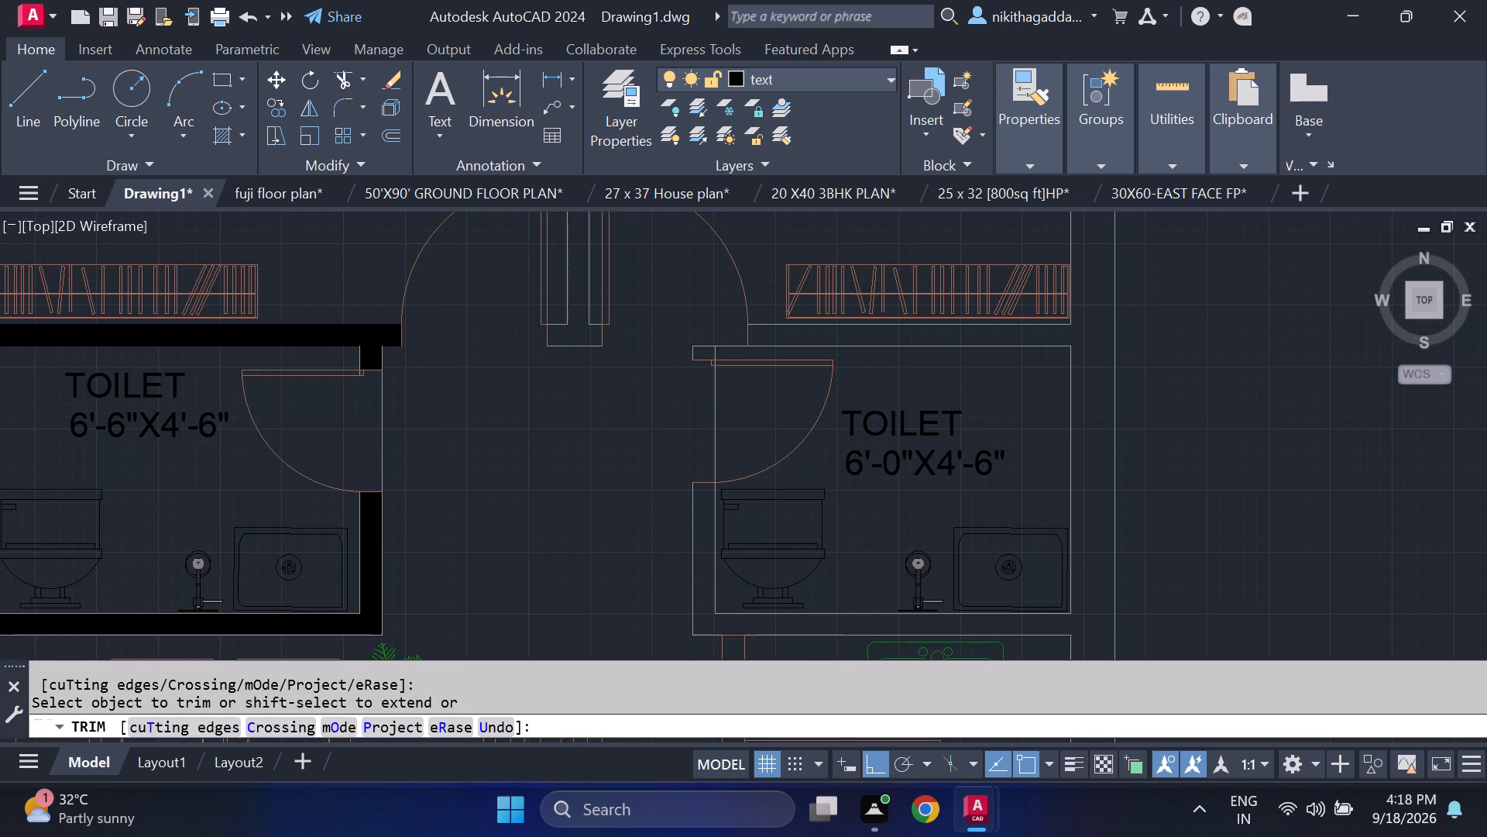
scroll(695, 397, down, 3)
scroll(674, 401, up, 3)
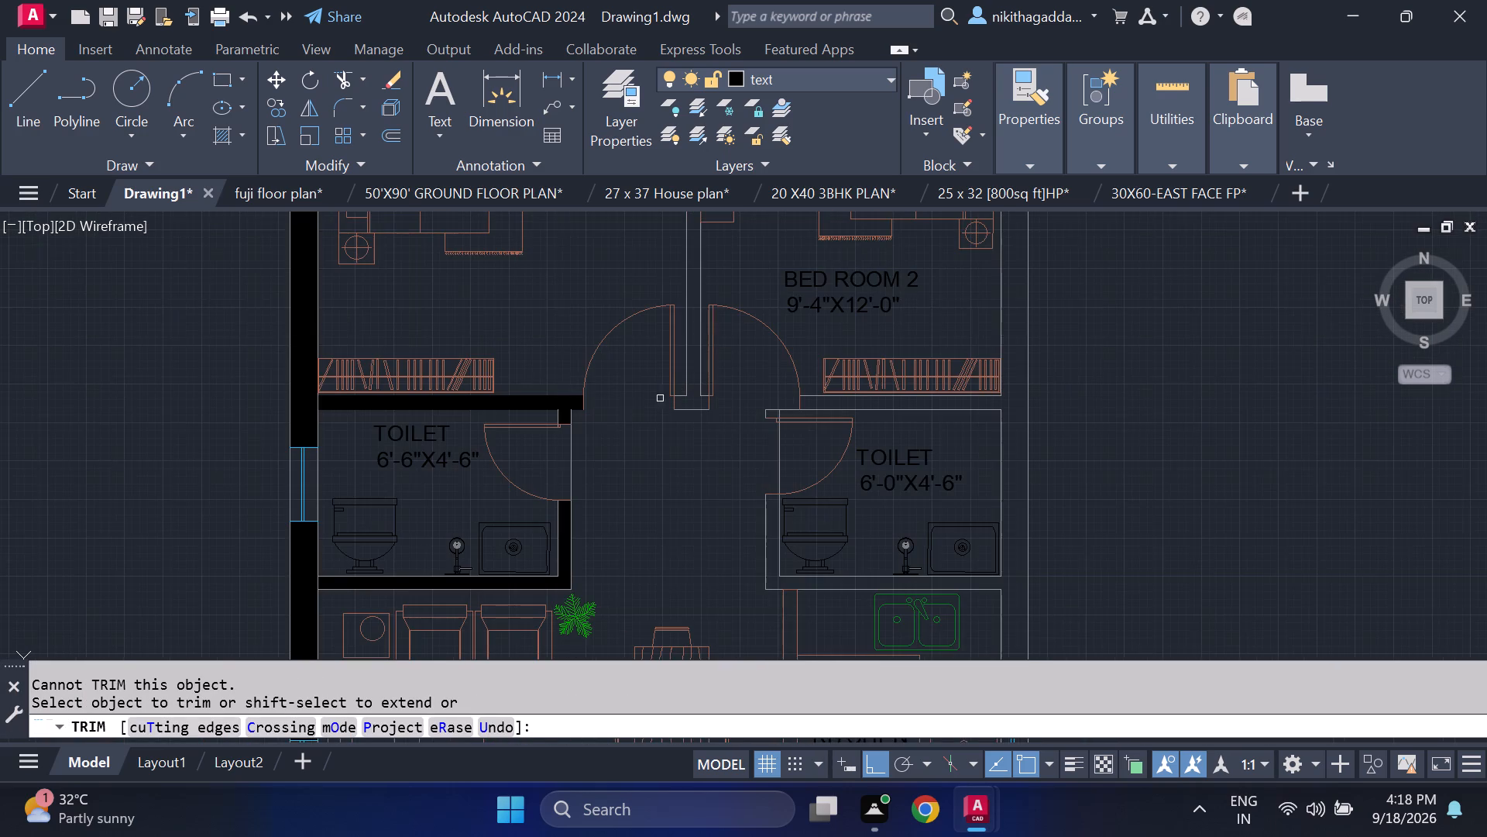
scroll(800, 480, up, 1)
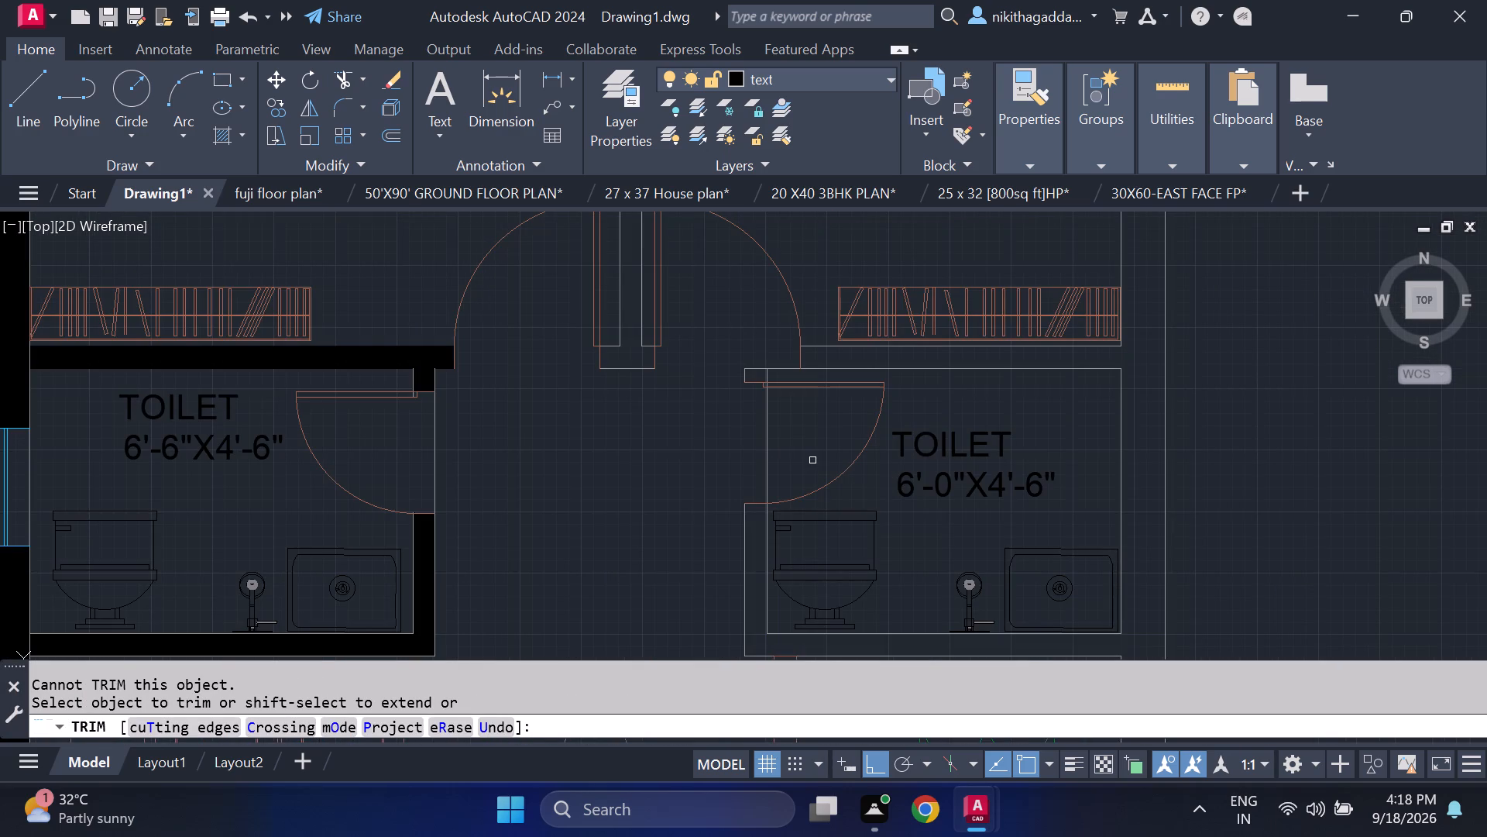
scroll(822, 522, down, 1)
middle_drag(839, 581, 833, 541)
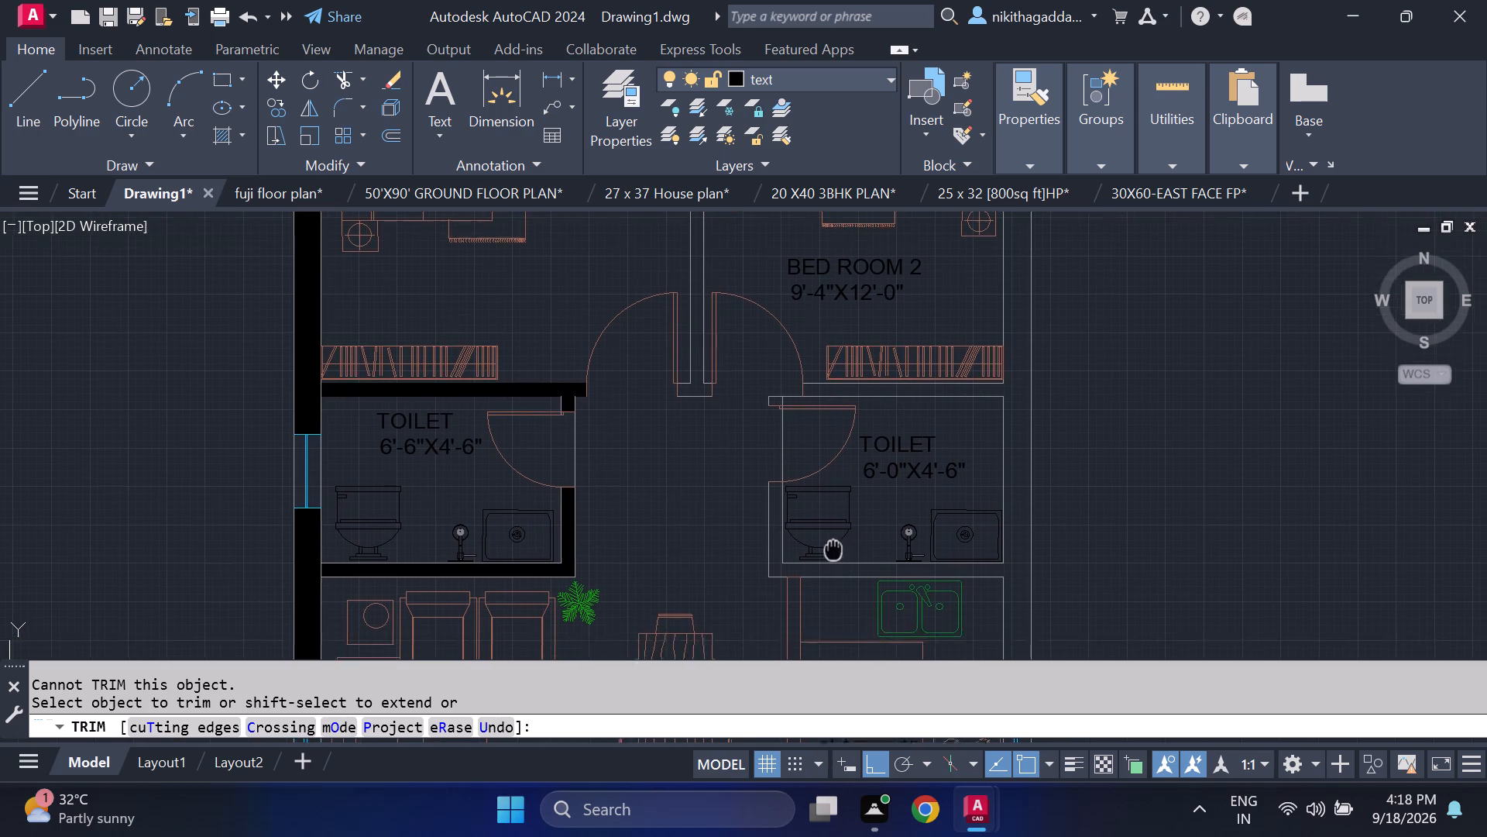
middle_drag(833, 541, 832, 293)
middle_drag(789, 596, 768, 356)
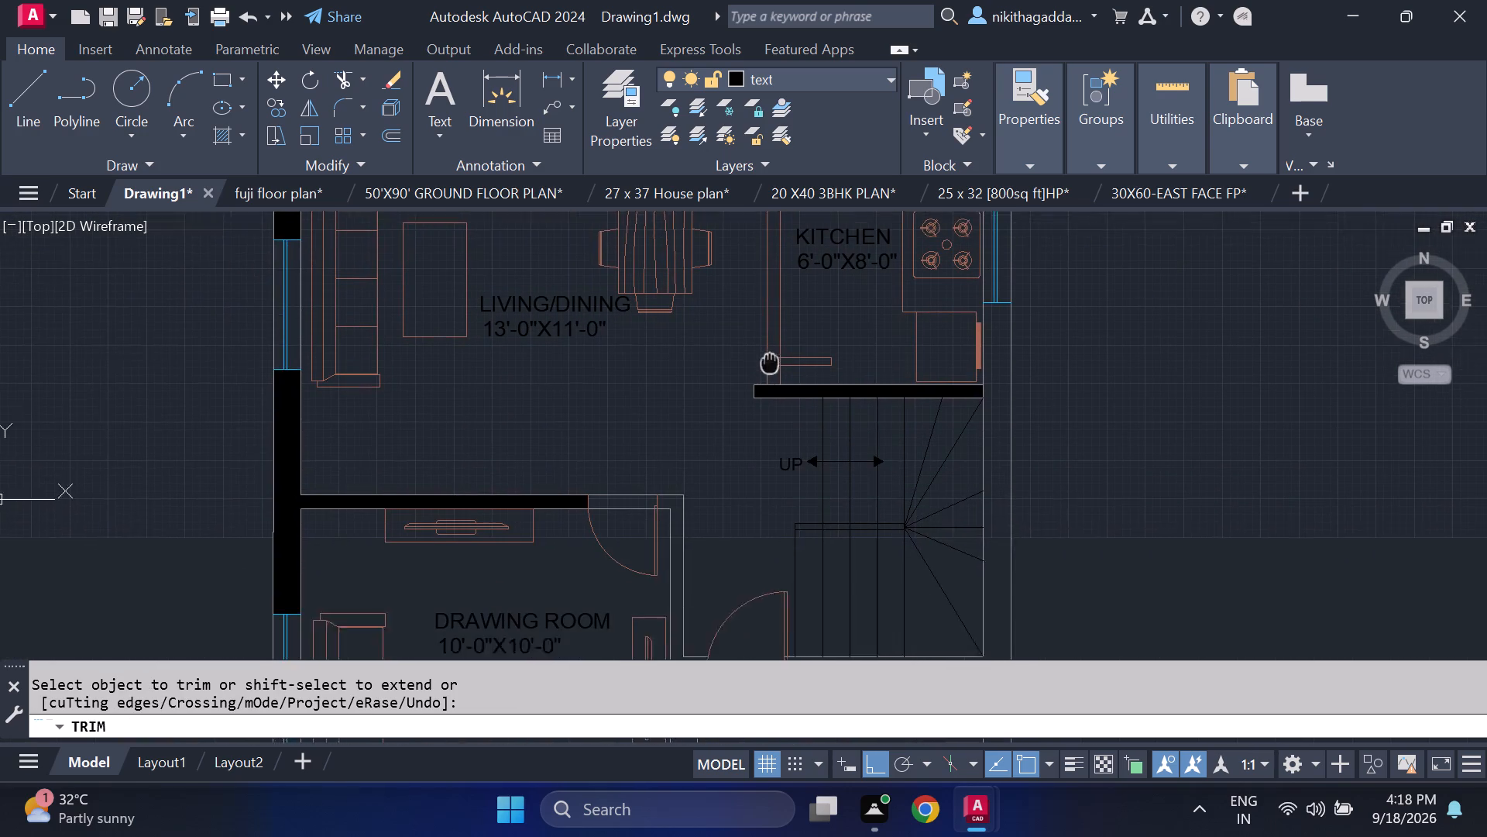
middle_drag(768, 356, 768, 350)
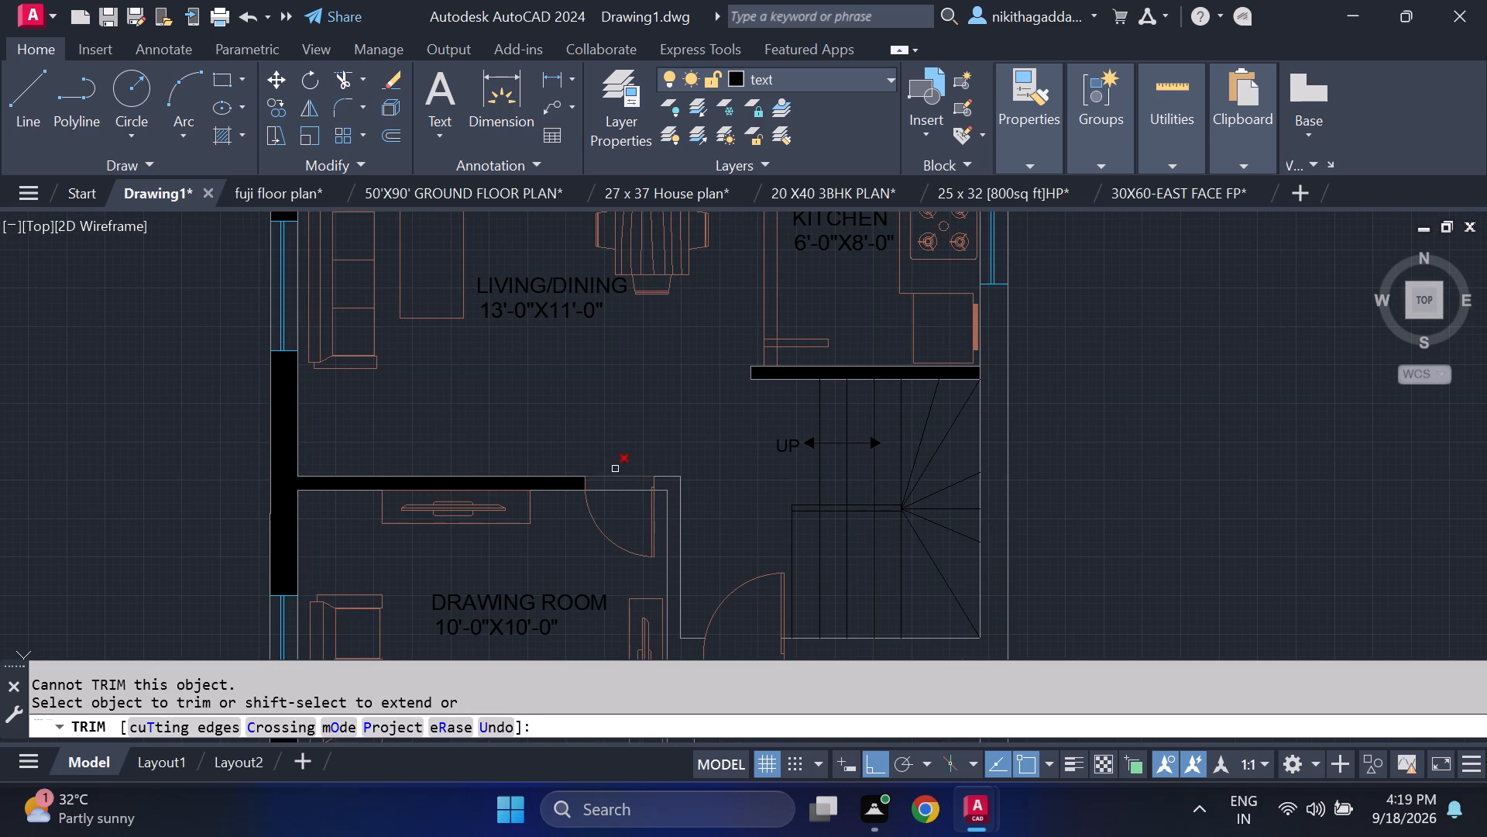
click(616, 492)
Trim the short end of the staircase's south wall line that runs into the porch entrance door leaf.
middle_drag(783, 604, 778, 508)
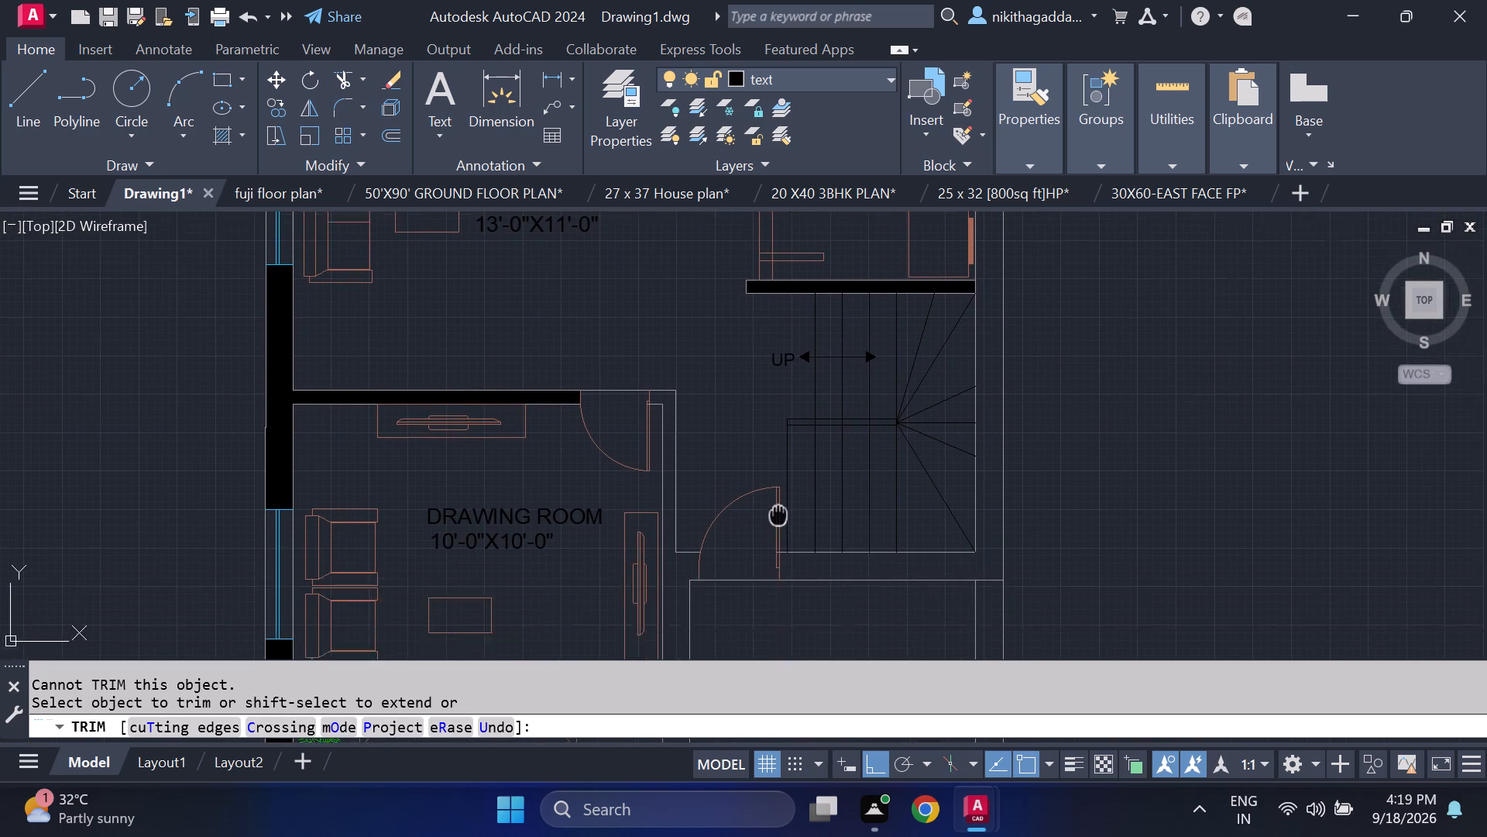
middle_drag(778, 508, 769, 409)
scroll(805, 526, down, 2)
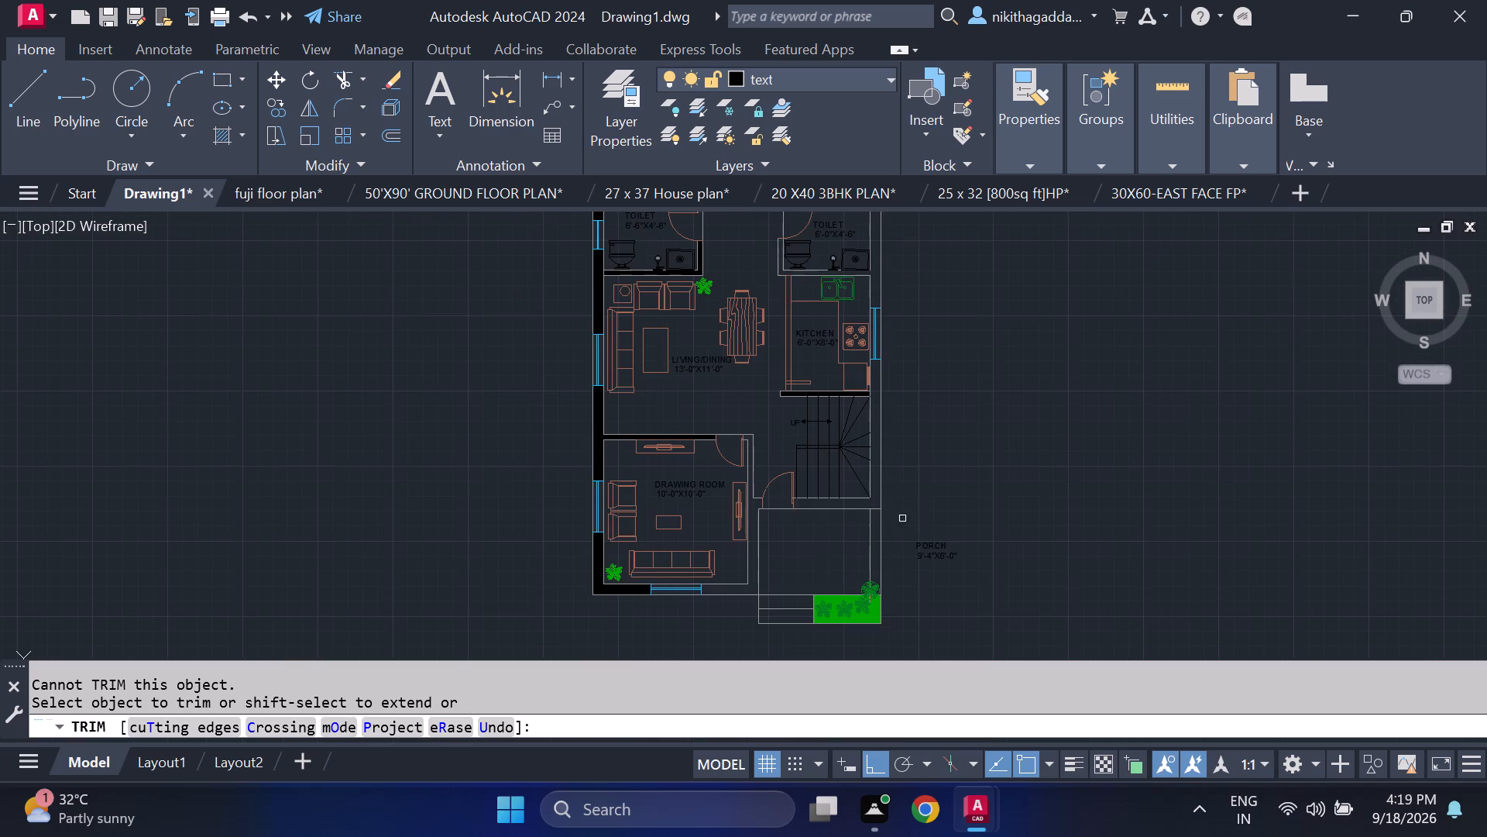
scroll(857, 515, up, 3)
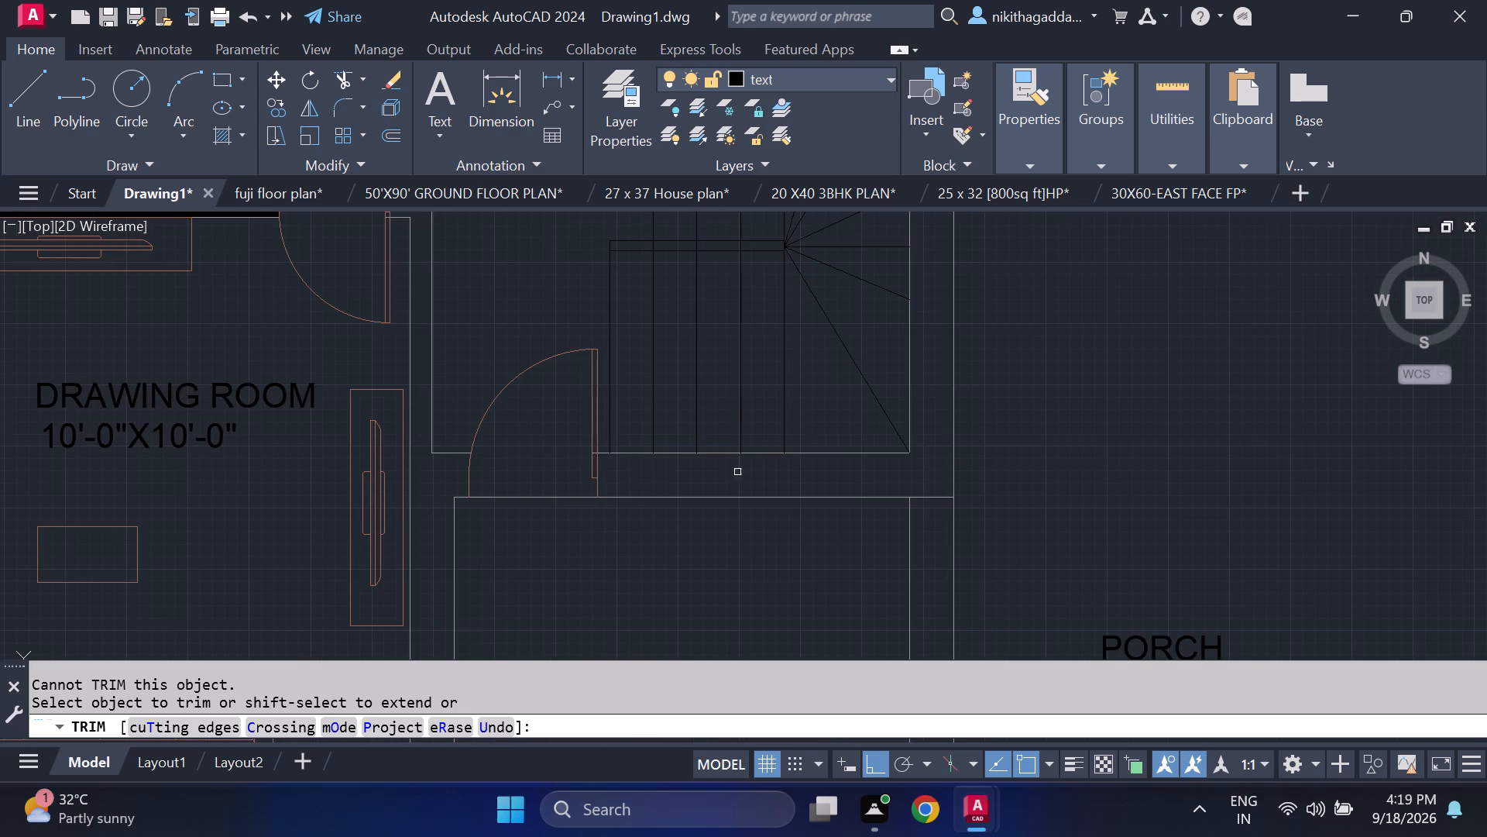
scroll(606, 451, up, 3)
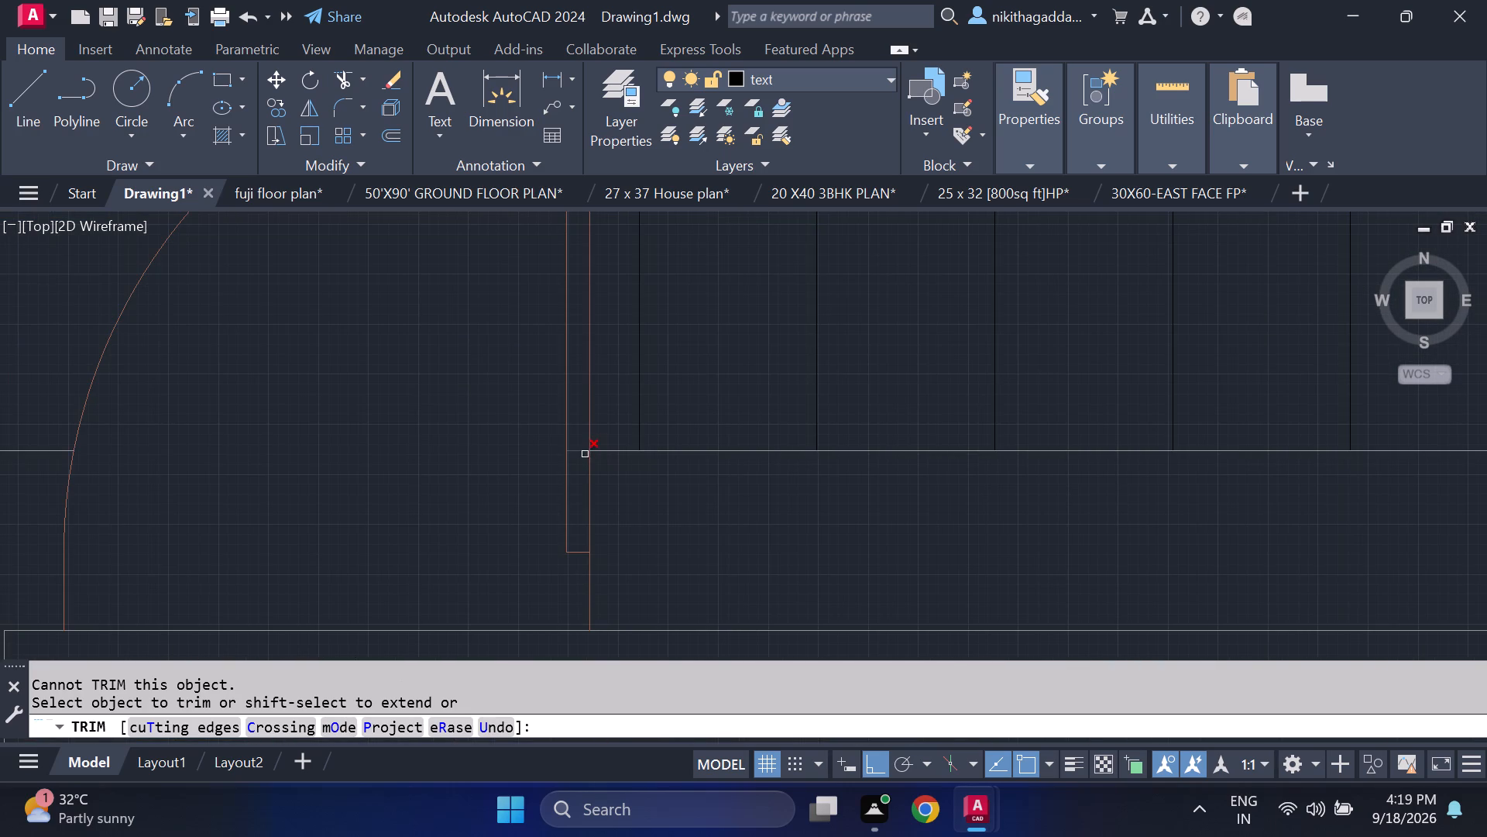
click(585, 454)
scroll(267, 465, down, 3)
scroll(661, 454, down, 2)
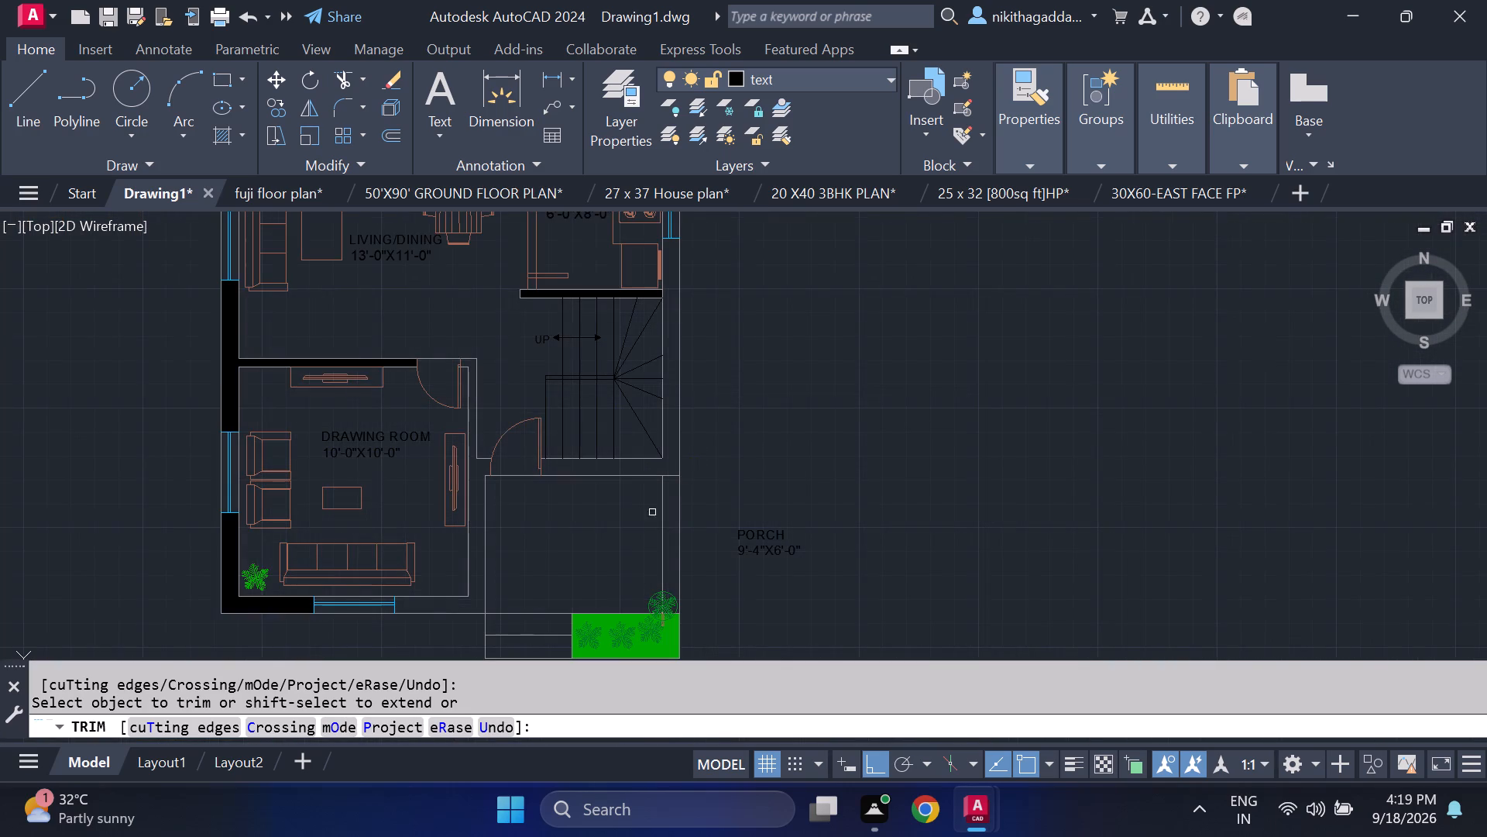
scroll(579, 463, up, 6)
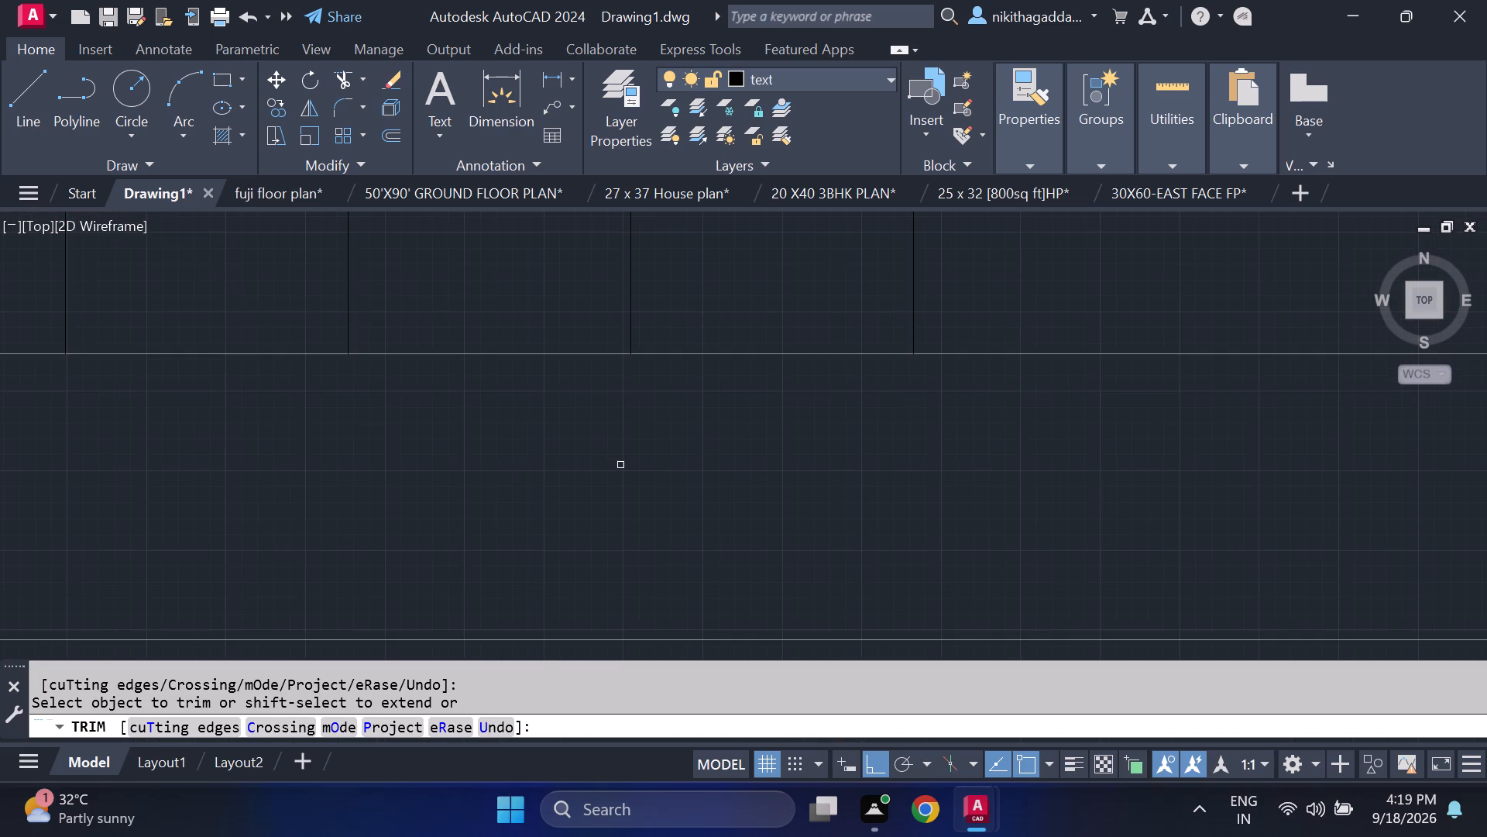
Move the five vertical stair tread lines slightly north so their ends sit clear of the staircase's south wall line.
key(Escape)
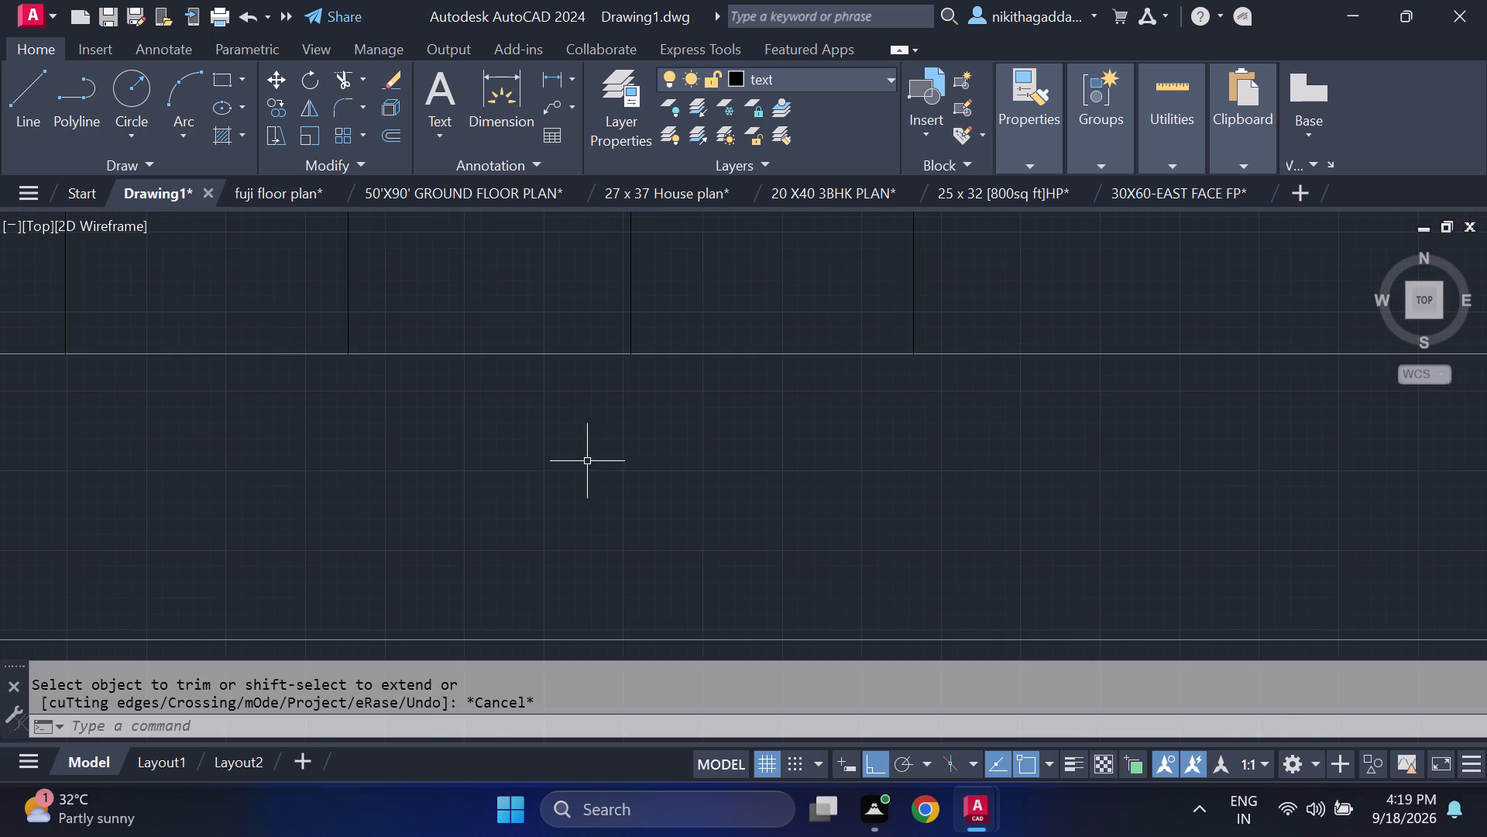
scroll(581, 425, down, 3)
scroll(718, 379, down, 1)
scroll(720, 382, up, 2)
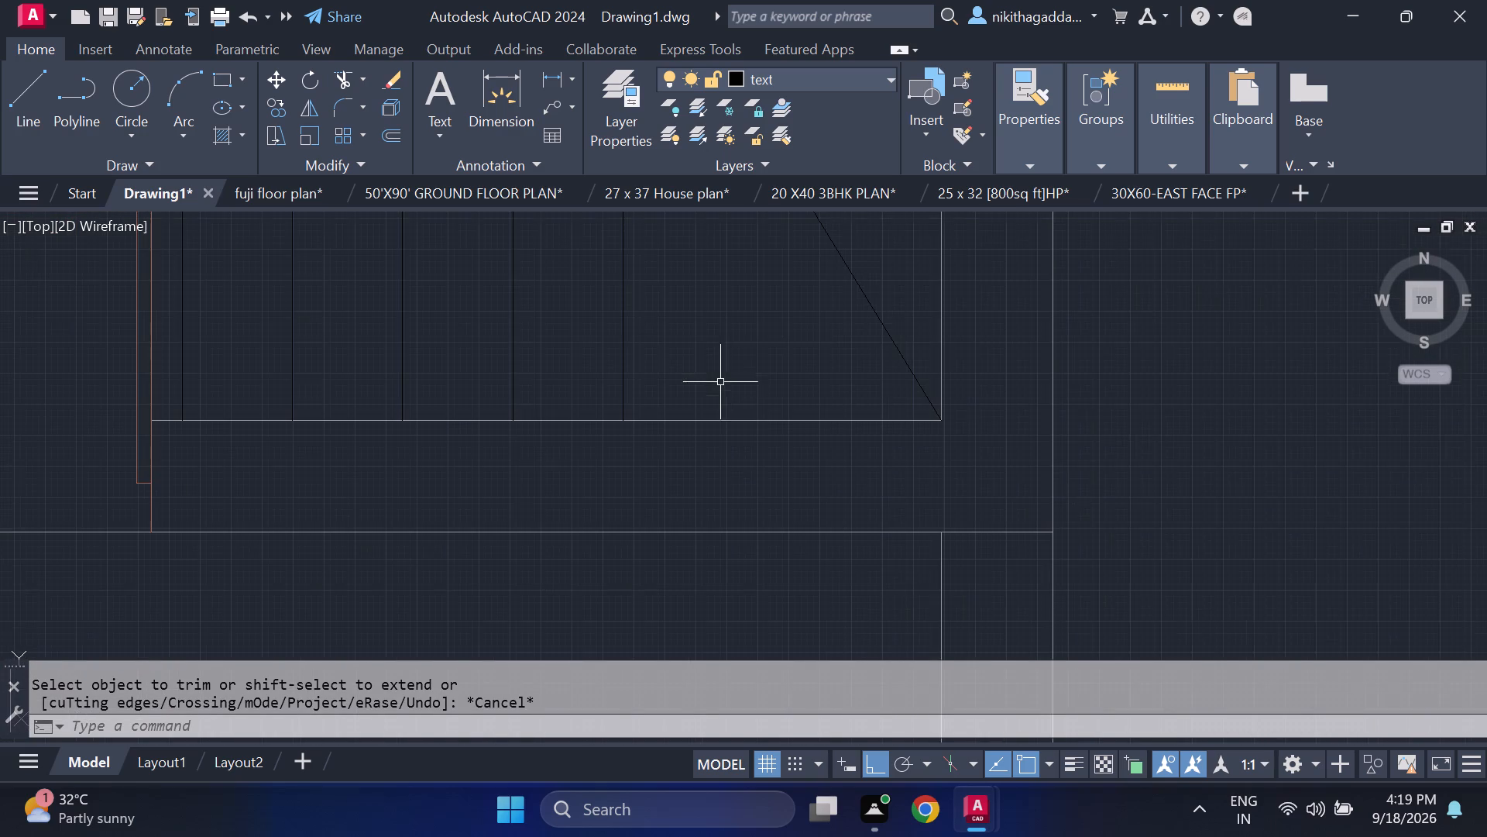
drag(709, 356, 701, 356)
click(156, 408)
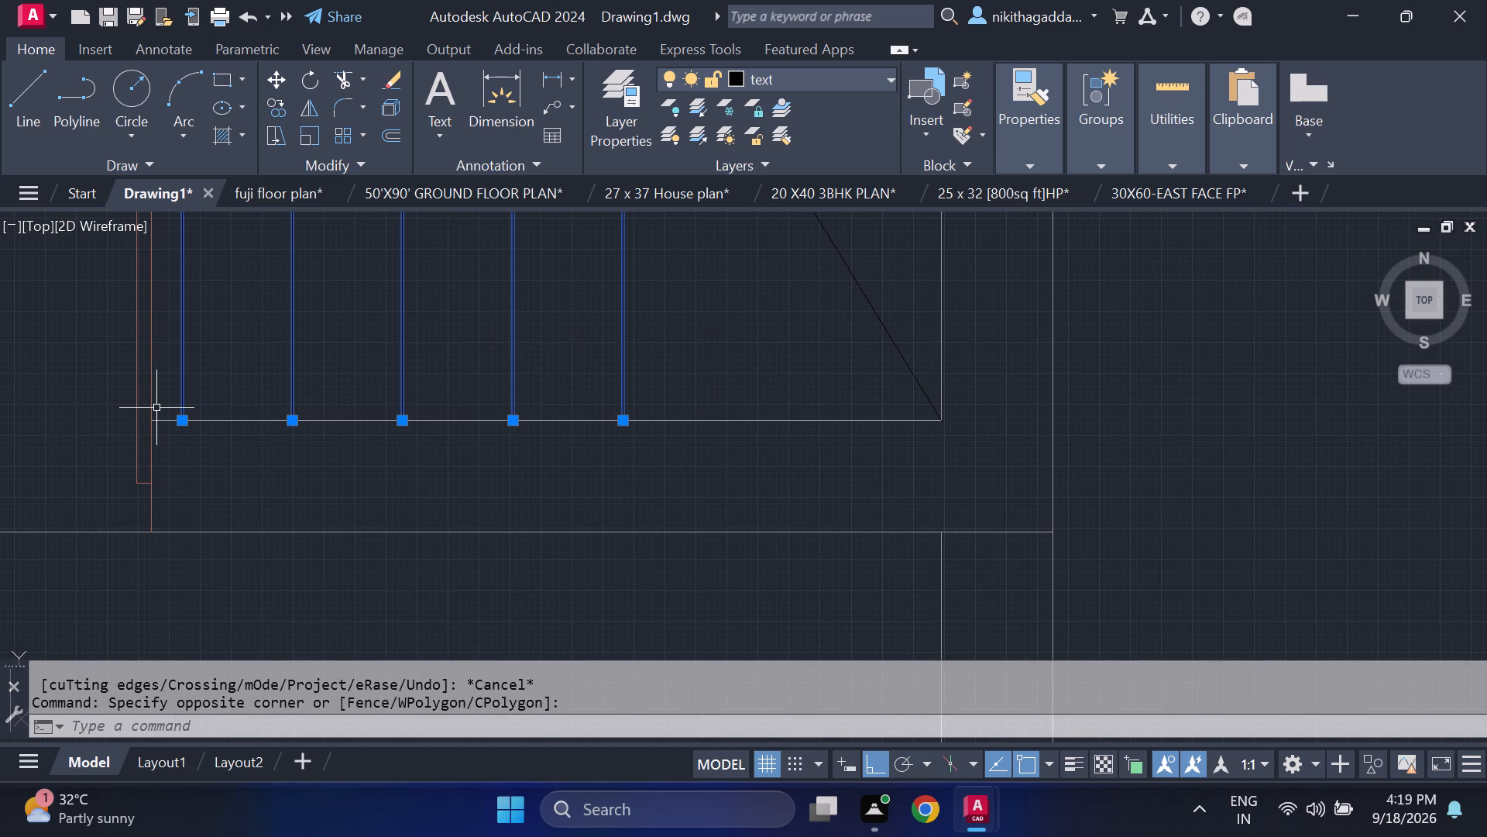
key(m)
key(Return)
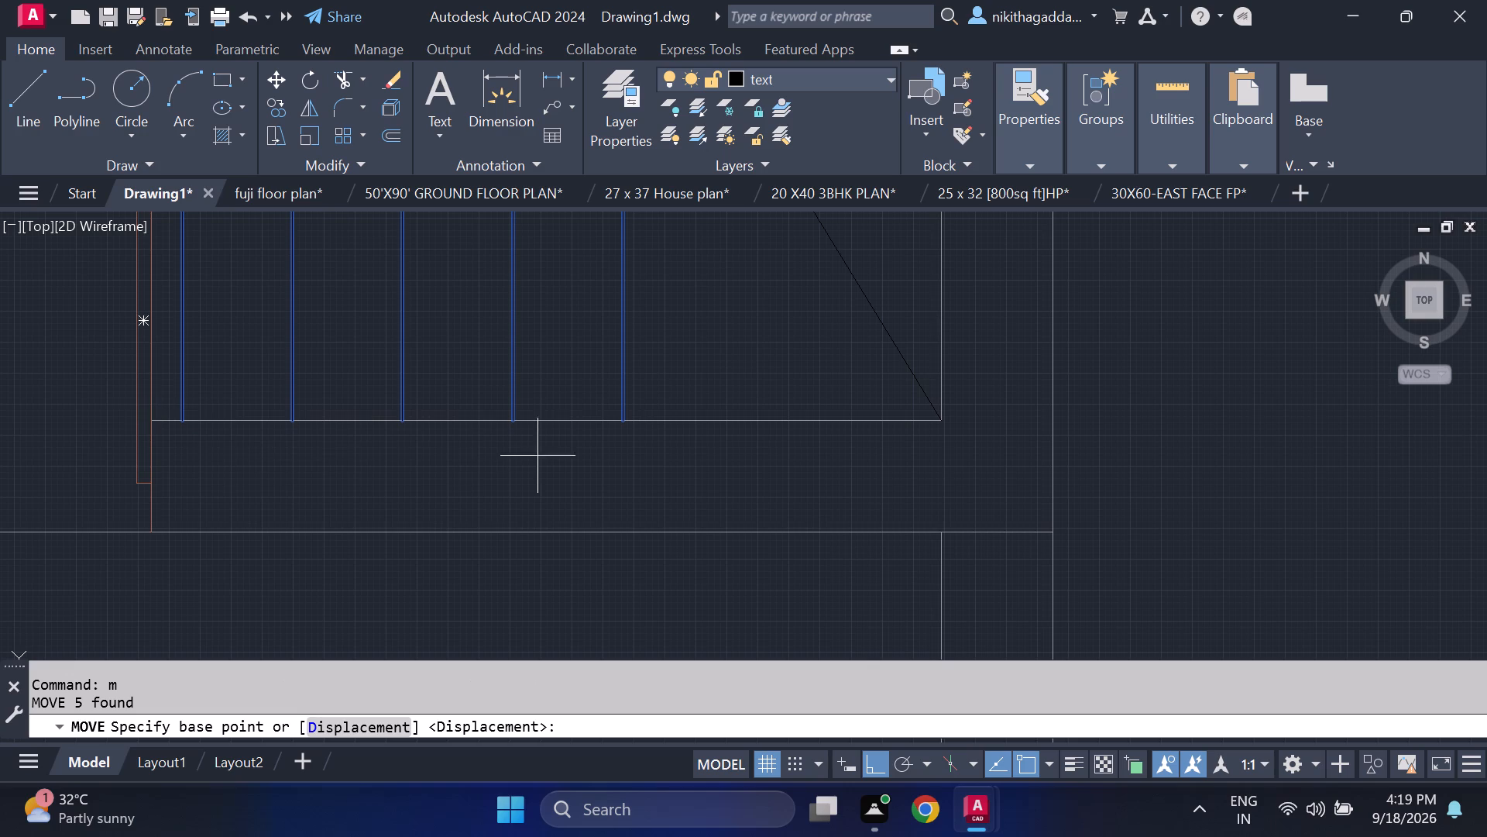
click(622, 420)
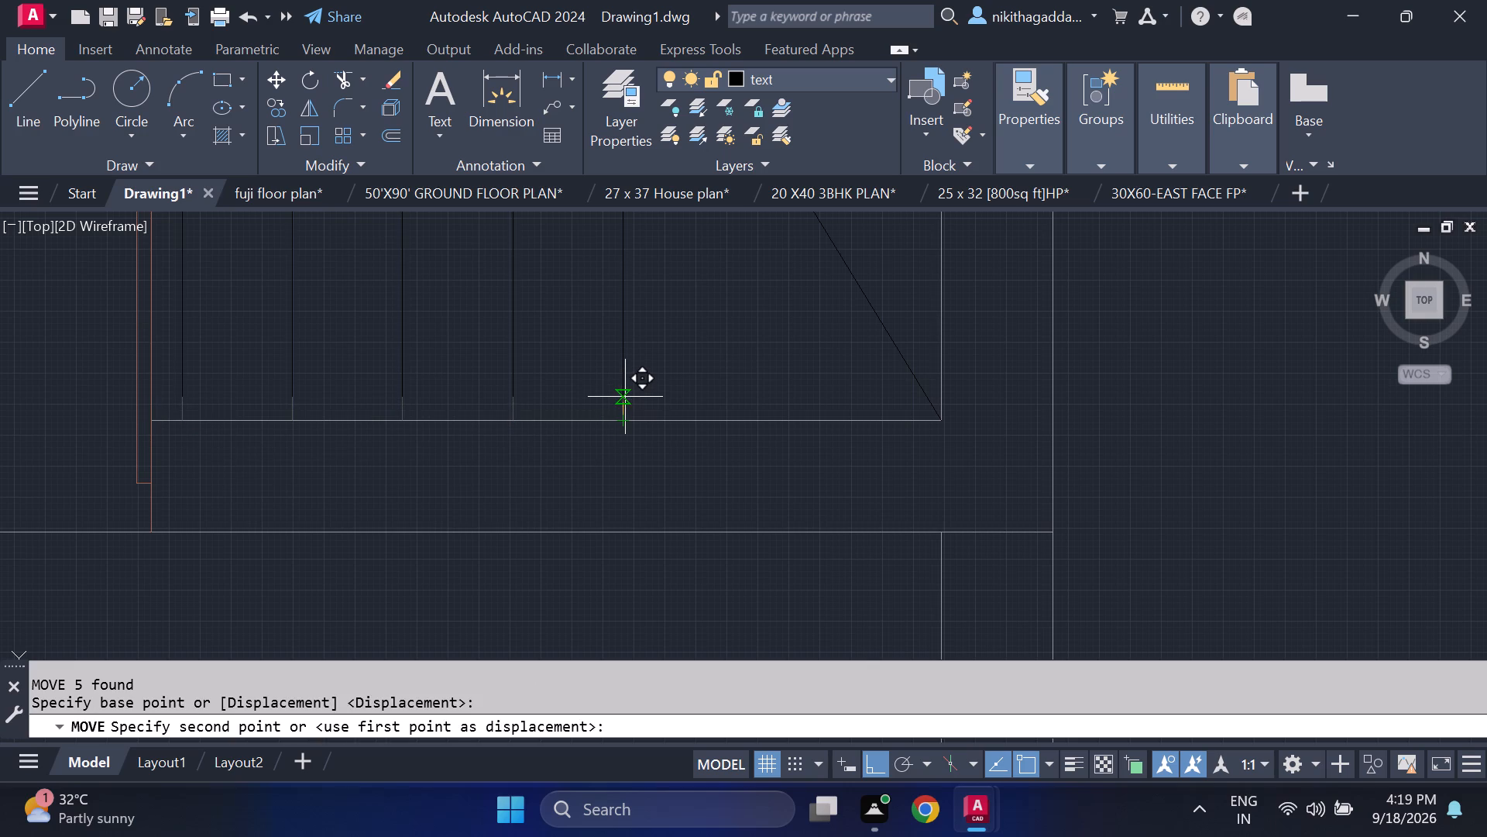
click(616, 406)
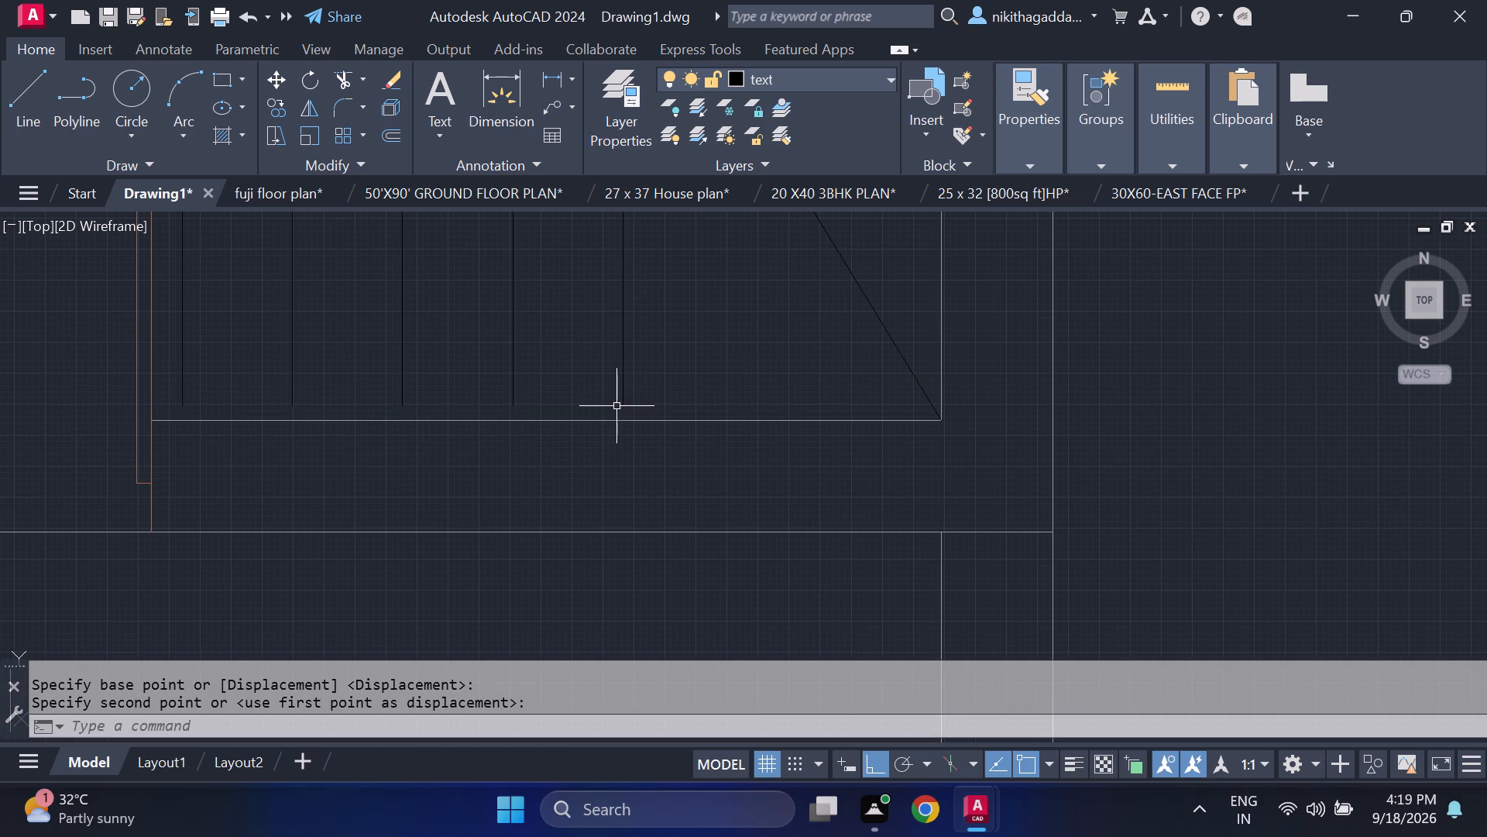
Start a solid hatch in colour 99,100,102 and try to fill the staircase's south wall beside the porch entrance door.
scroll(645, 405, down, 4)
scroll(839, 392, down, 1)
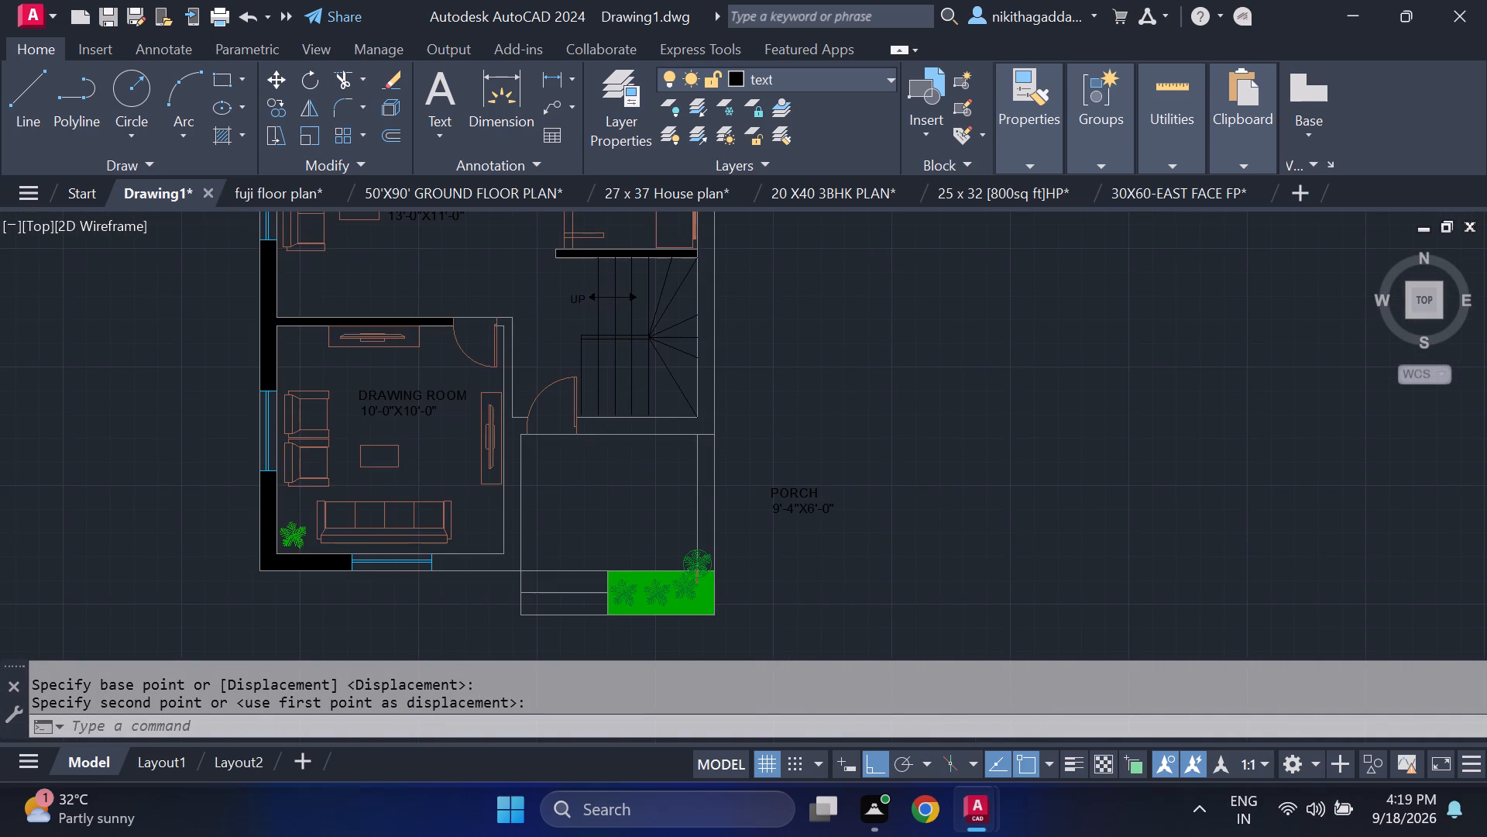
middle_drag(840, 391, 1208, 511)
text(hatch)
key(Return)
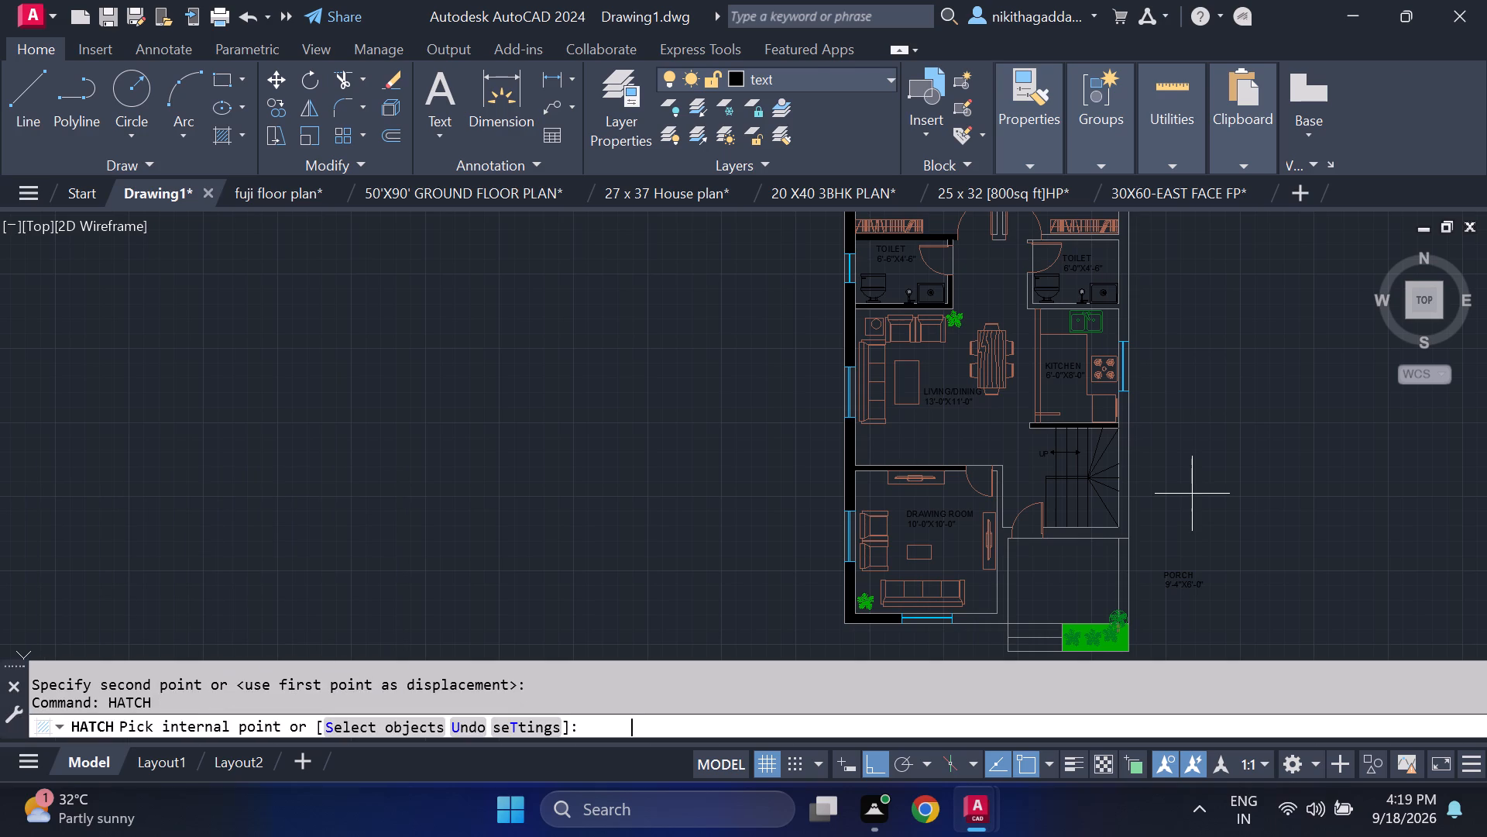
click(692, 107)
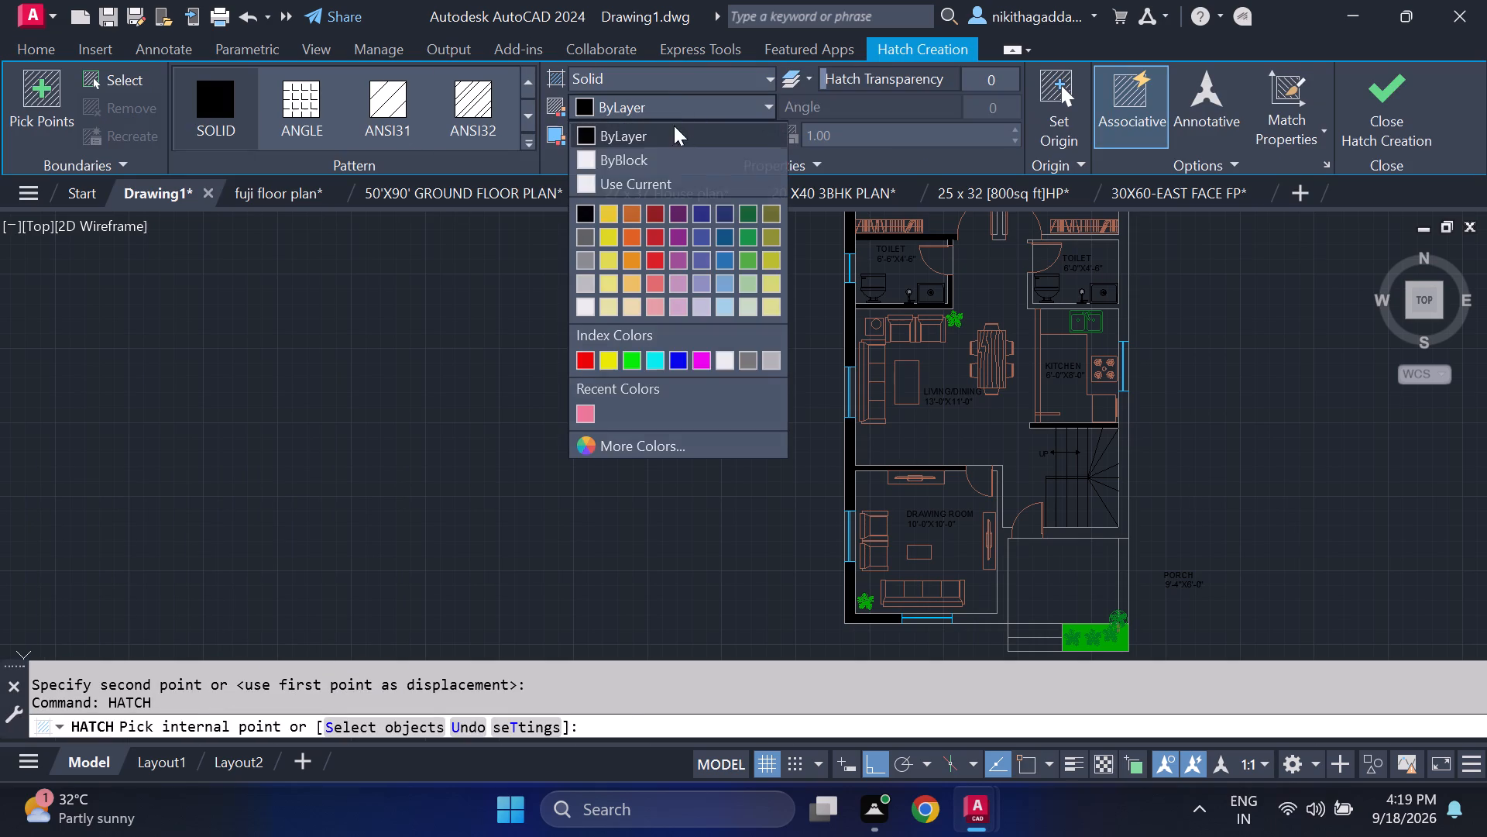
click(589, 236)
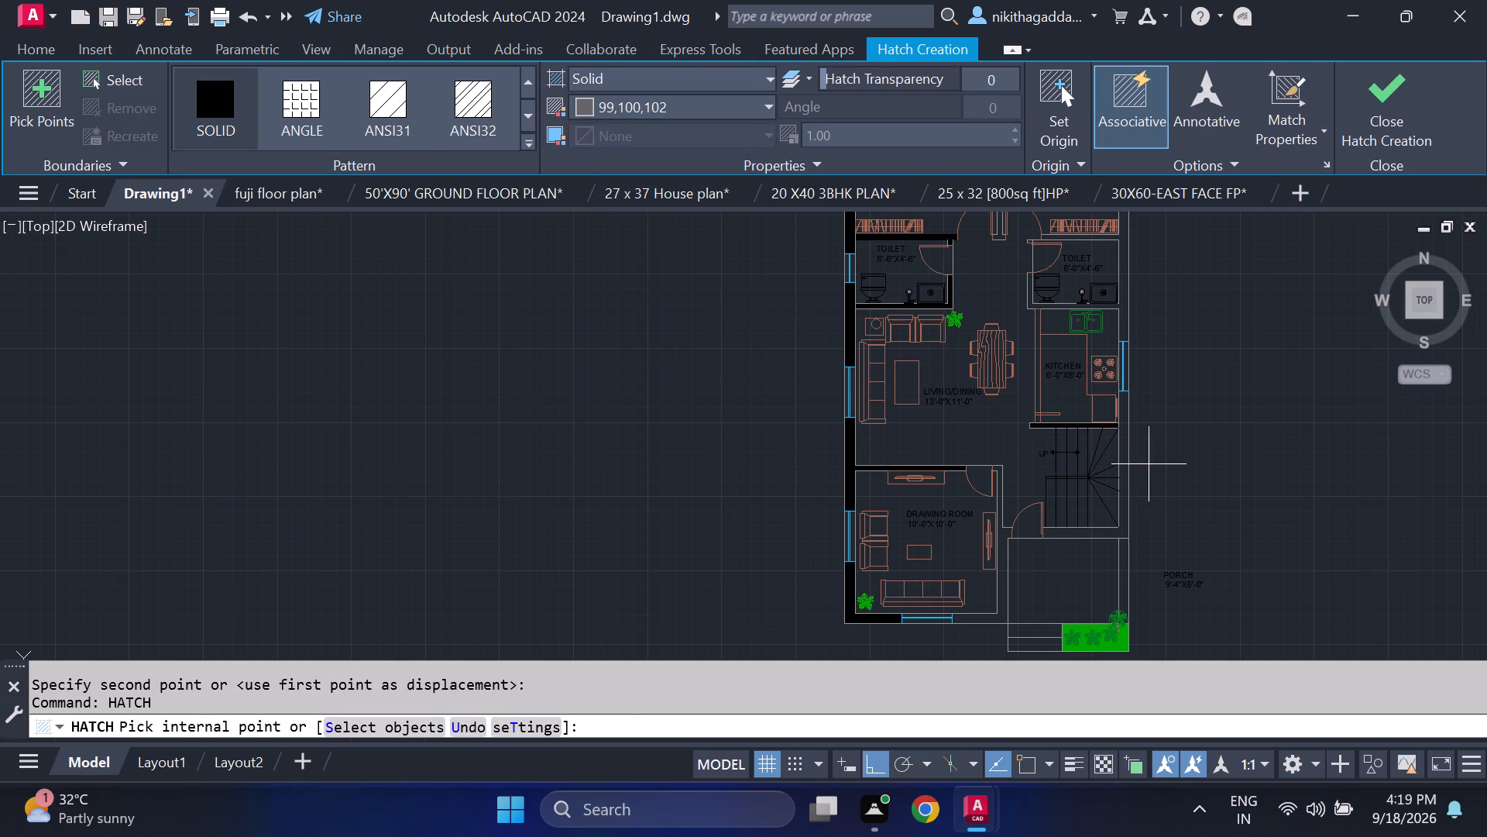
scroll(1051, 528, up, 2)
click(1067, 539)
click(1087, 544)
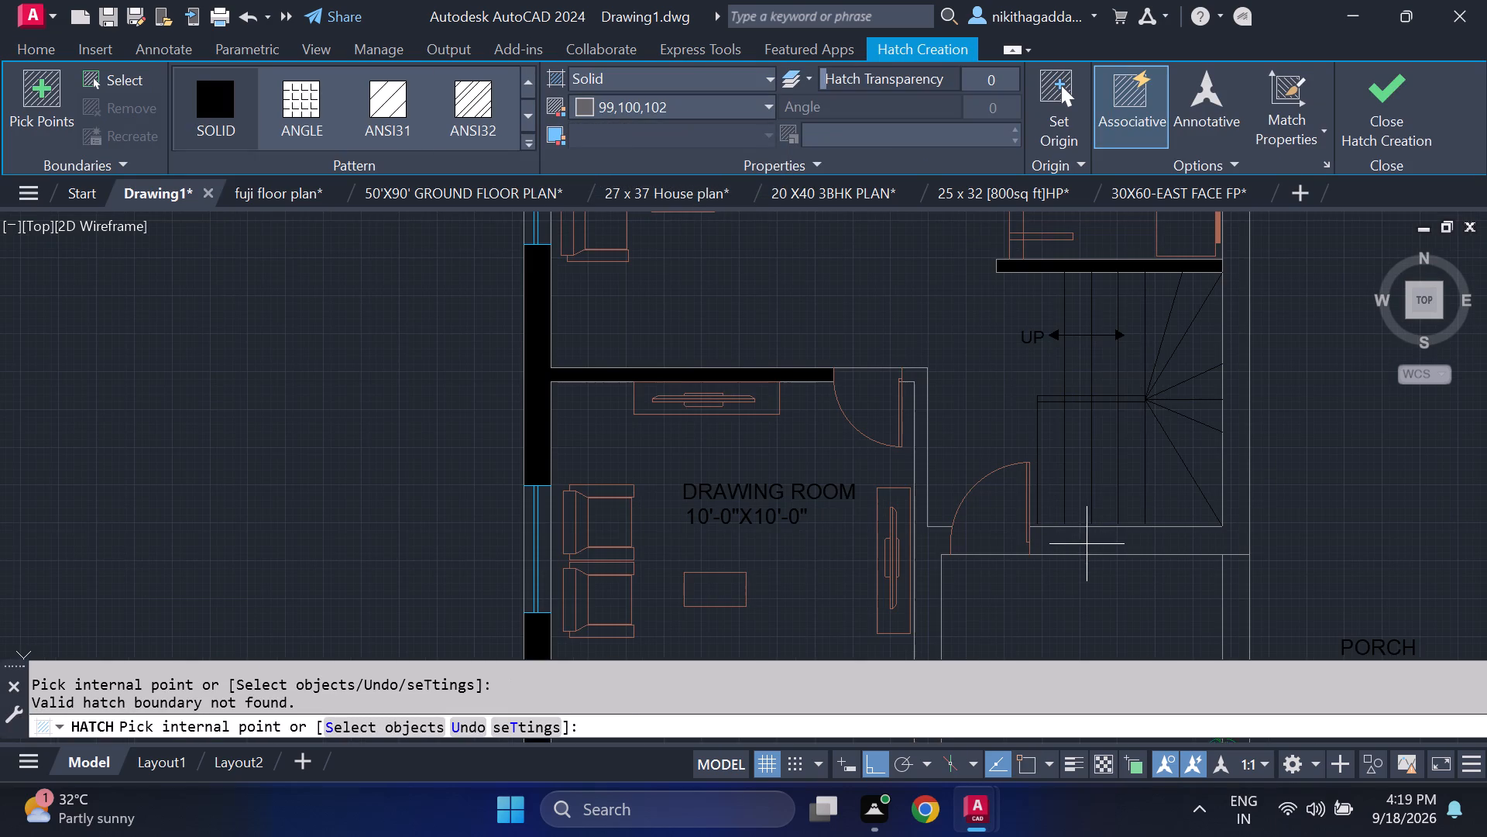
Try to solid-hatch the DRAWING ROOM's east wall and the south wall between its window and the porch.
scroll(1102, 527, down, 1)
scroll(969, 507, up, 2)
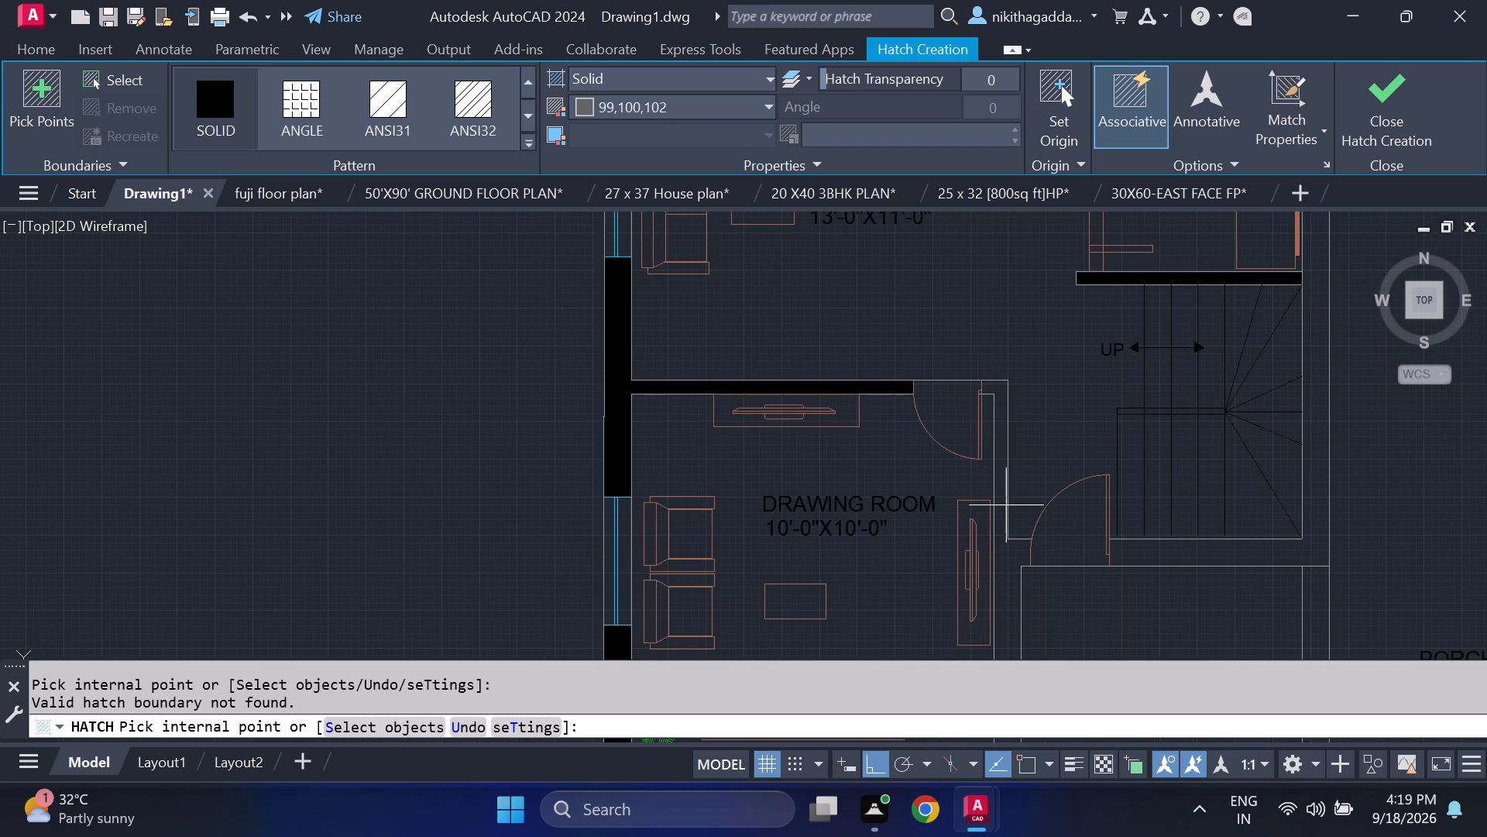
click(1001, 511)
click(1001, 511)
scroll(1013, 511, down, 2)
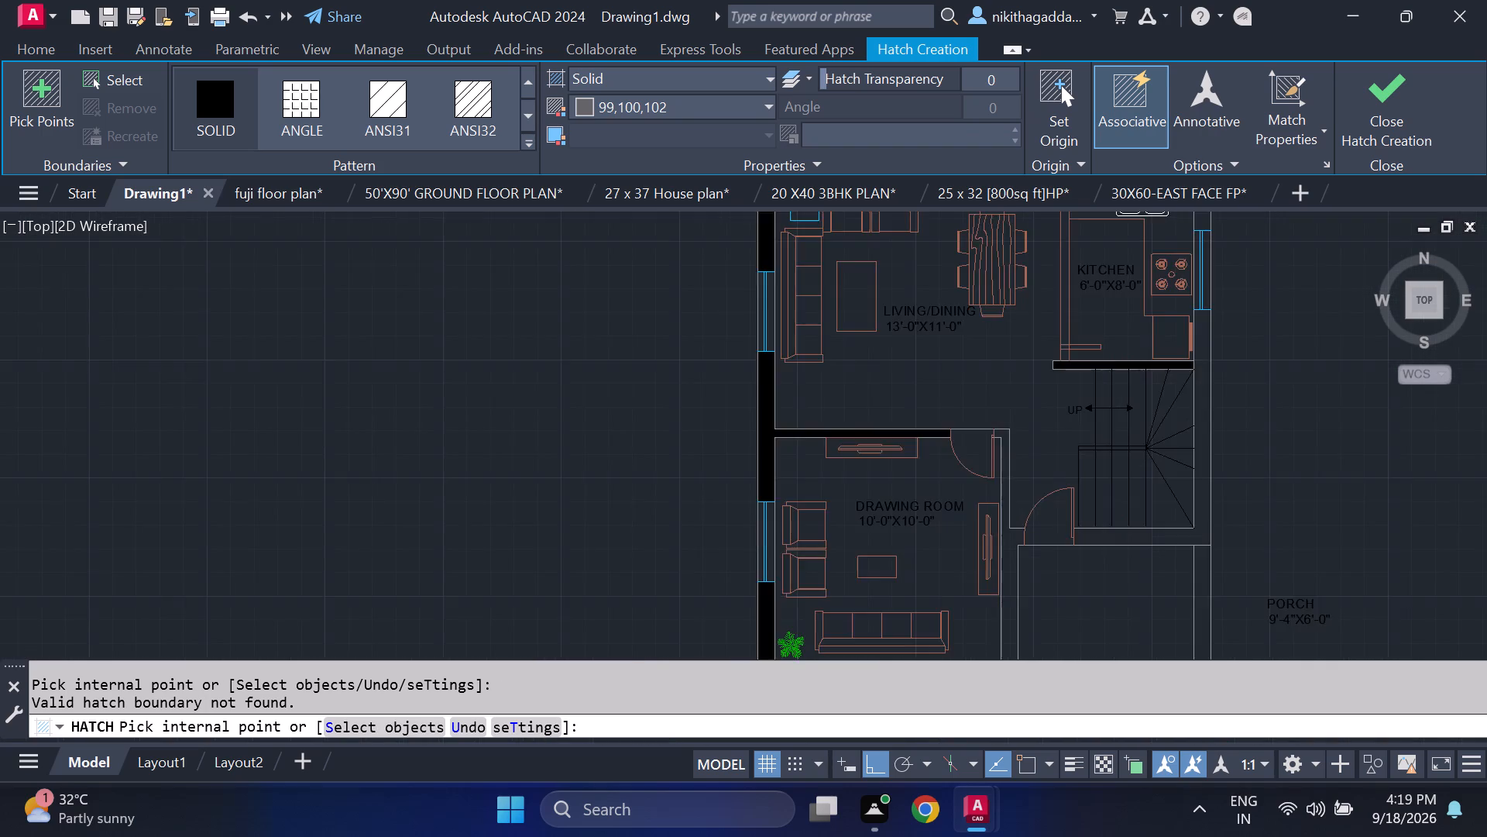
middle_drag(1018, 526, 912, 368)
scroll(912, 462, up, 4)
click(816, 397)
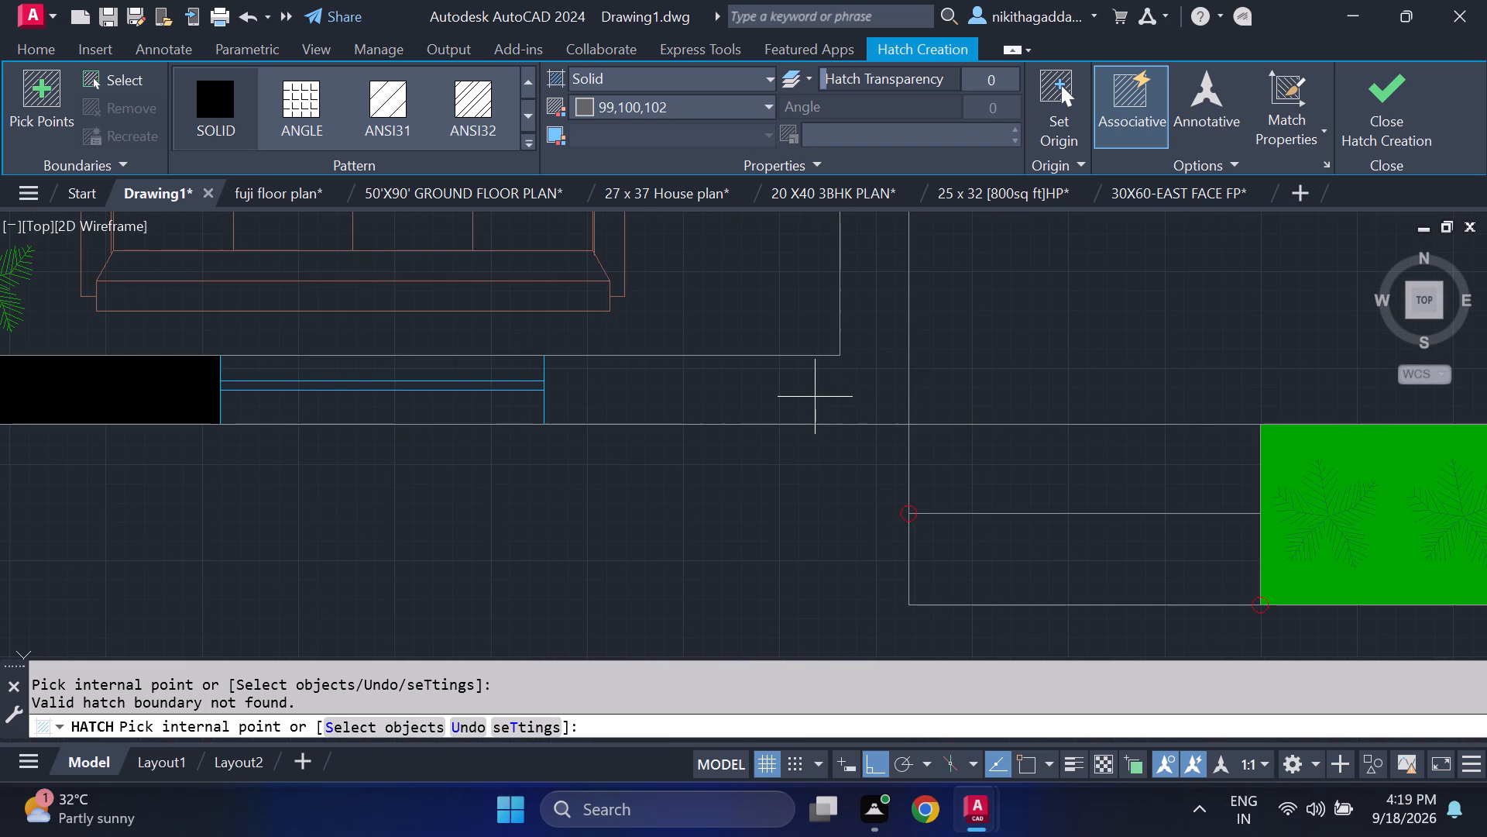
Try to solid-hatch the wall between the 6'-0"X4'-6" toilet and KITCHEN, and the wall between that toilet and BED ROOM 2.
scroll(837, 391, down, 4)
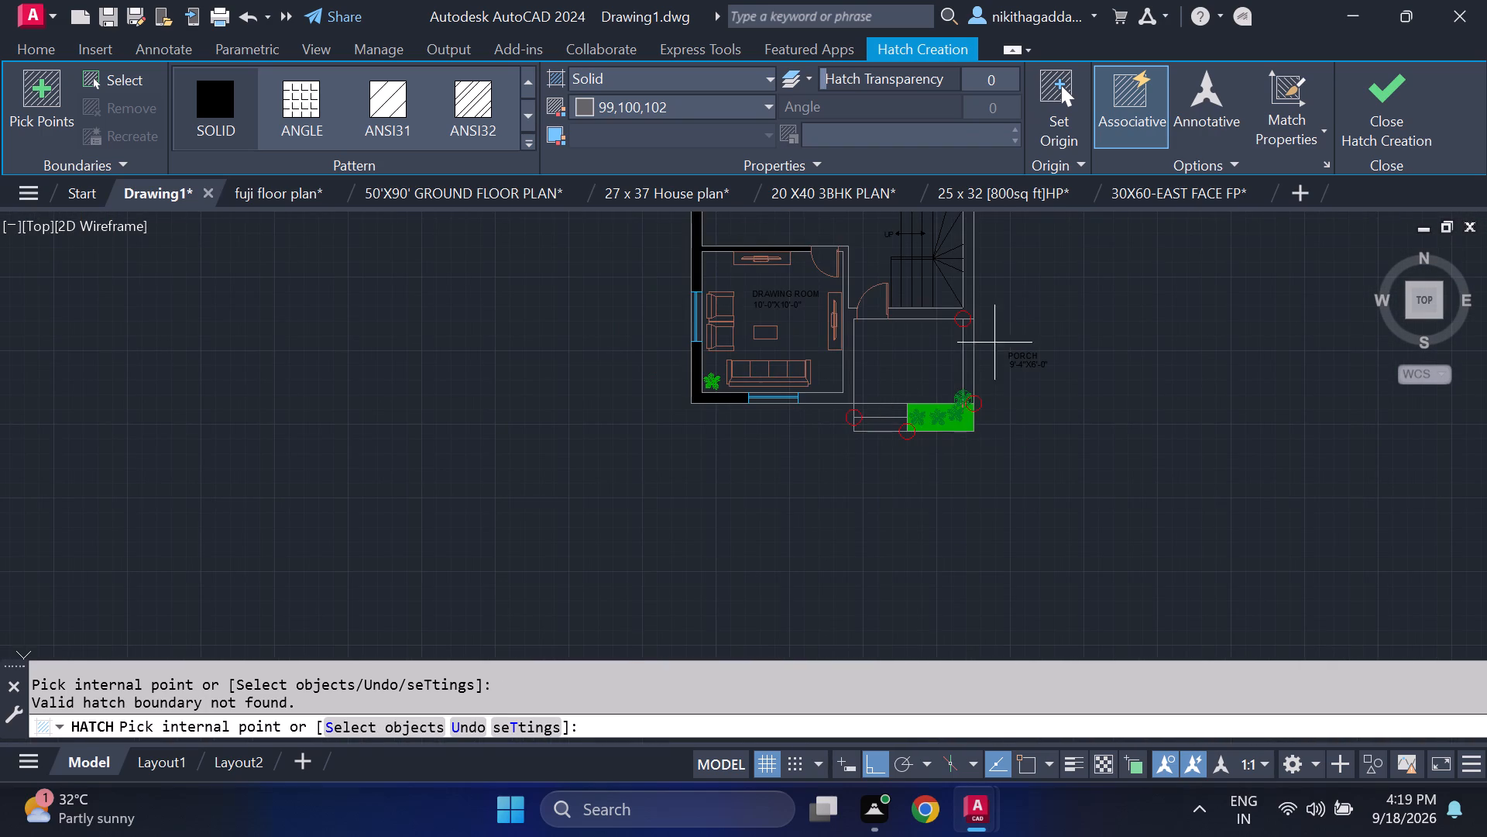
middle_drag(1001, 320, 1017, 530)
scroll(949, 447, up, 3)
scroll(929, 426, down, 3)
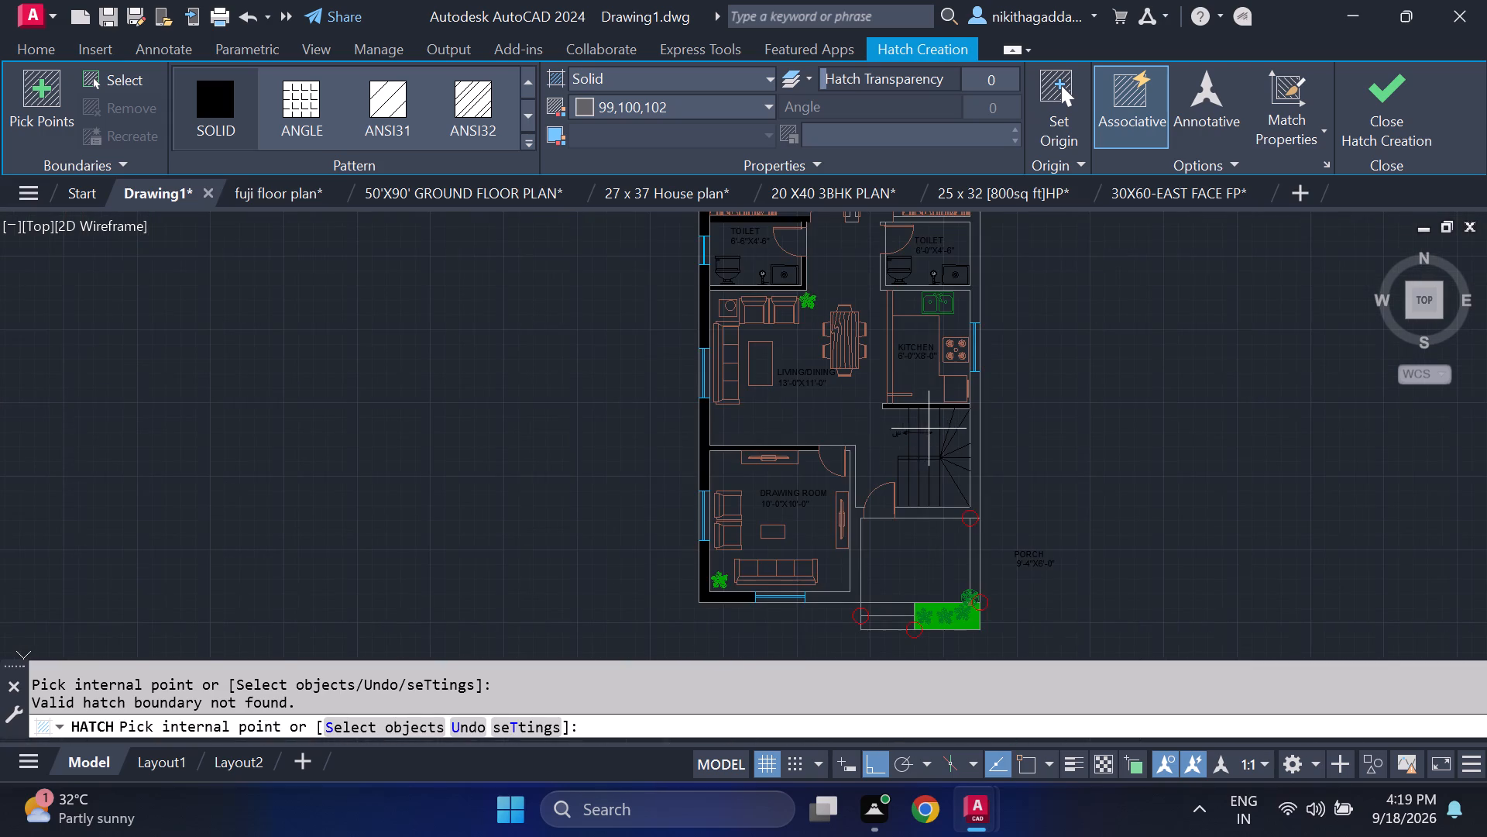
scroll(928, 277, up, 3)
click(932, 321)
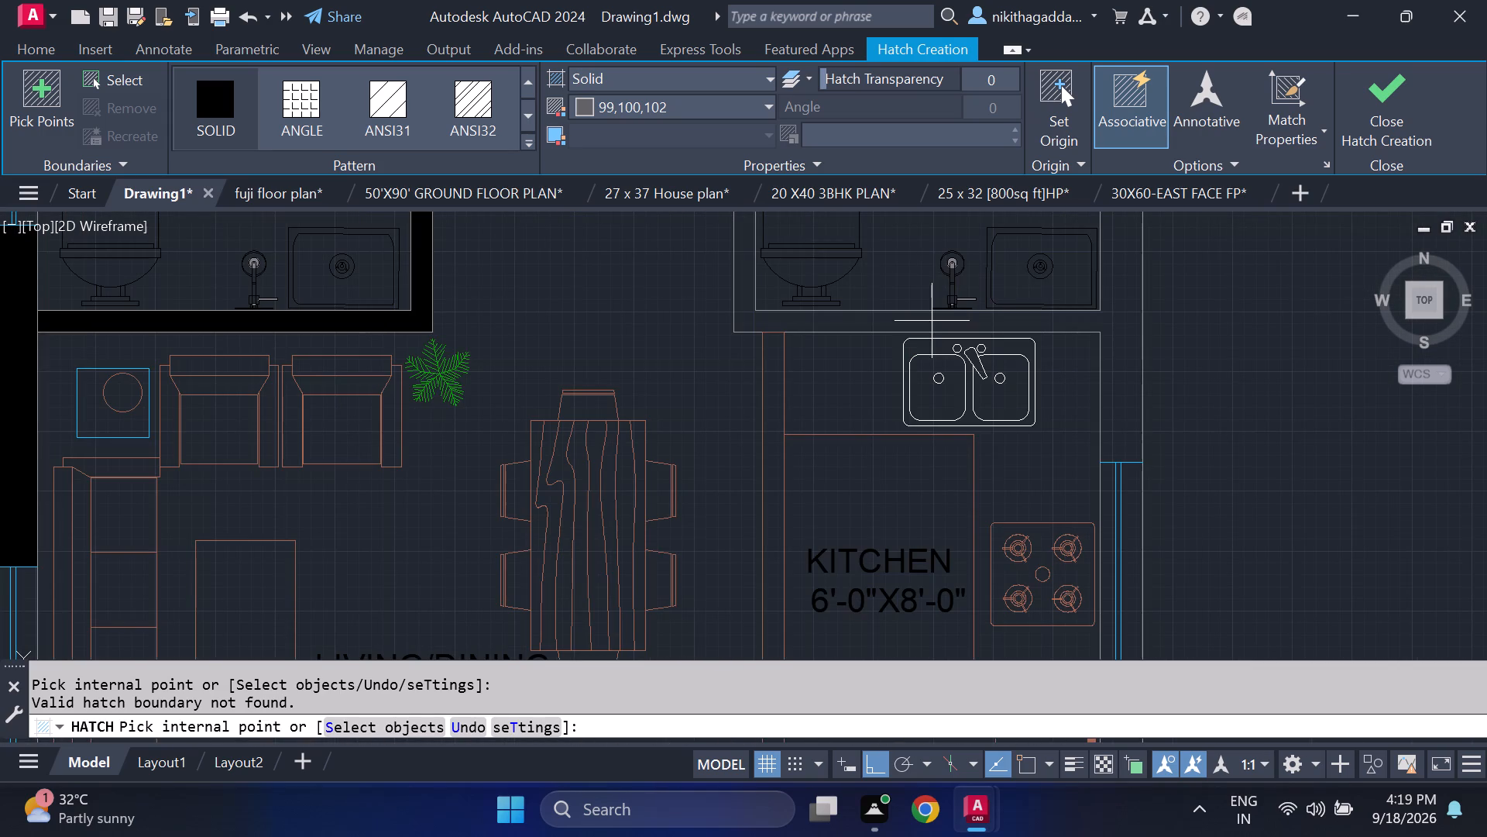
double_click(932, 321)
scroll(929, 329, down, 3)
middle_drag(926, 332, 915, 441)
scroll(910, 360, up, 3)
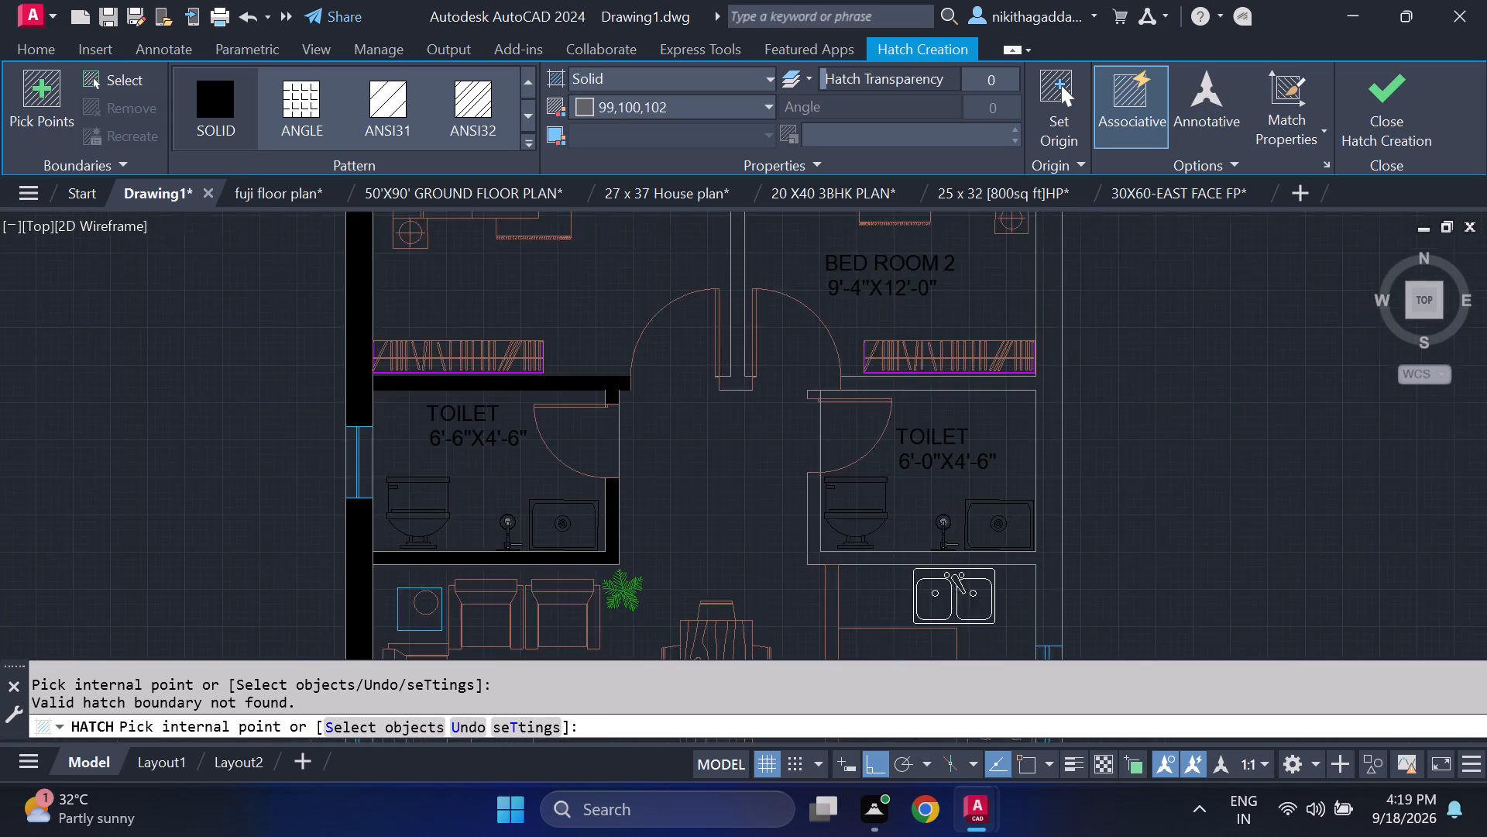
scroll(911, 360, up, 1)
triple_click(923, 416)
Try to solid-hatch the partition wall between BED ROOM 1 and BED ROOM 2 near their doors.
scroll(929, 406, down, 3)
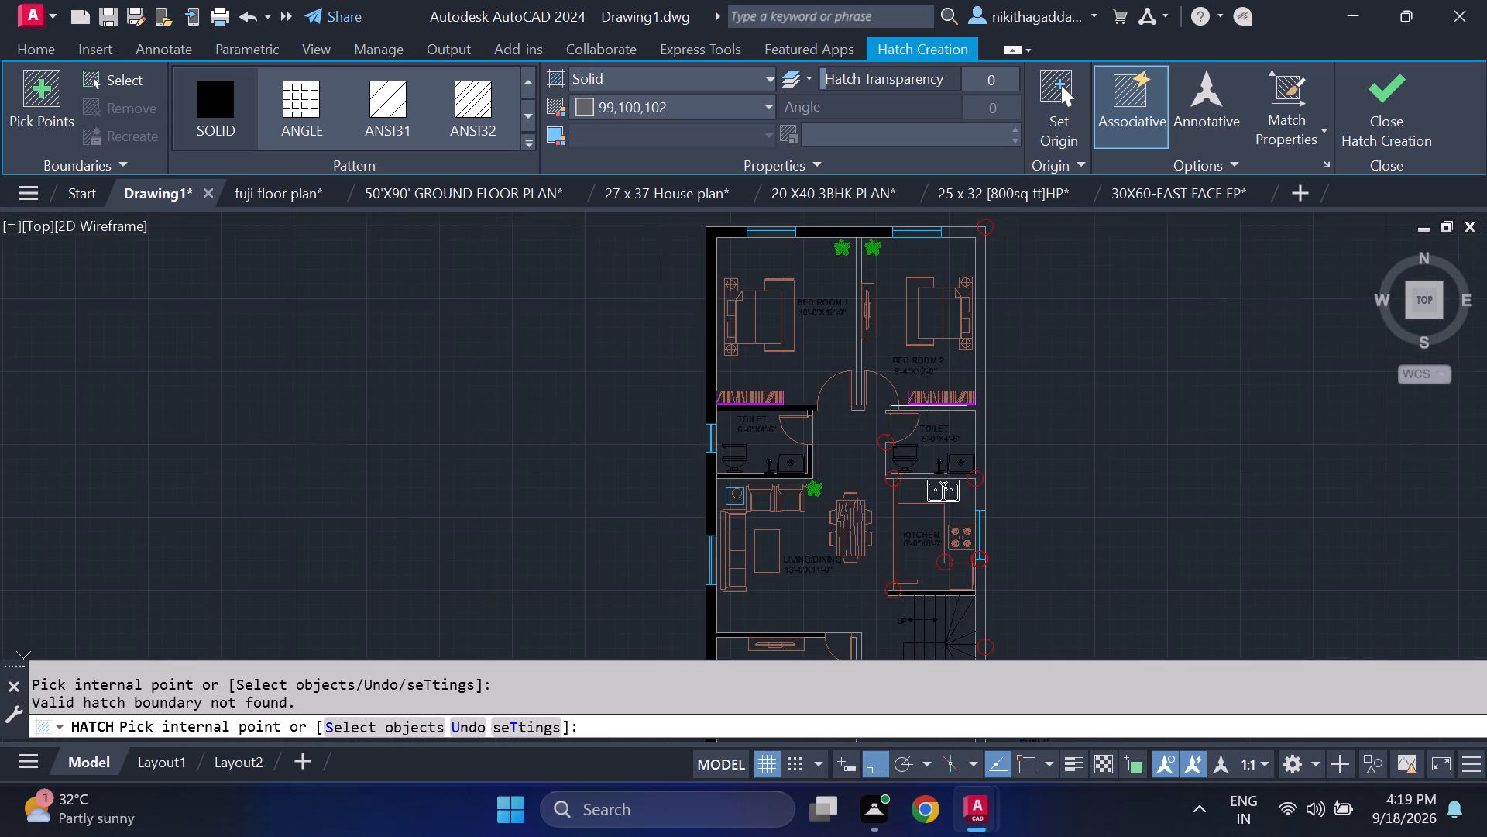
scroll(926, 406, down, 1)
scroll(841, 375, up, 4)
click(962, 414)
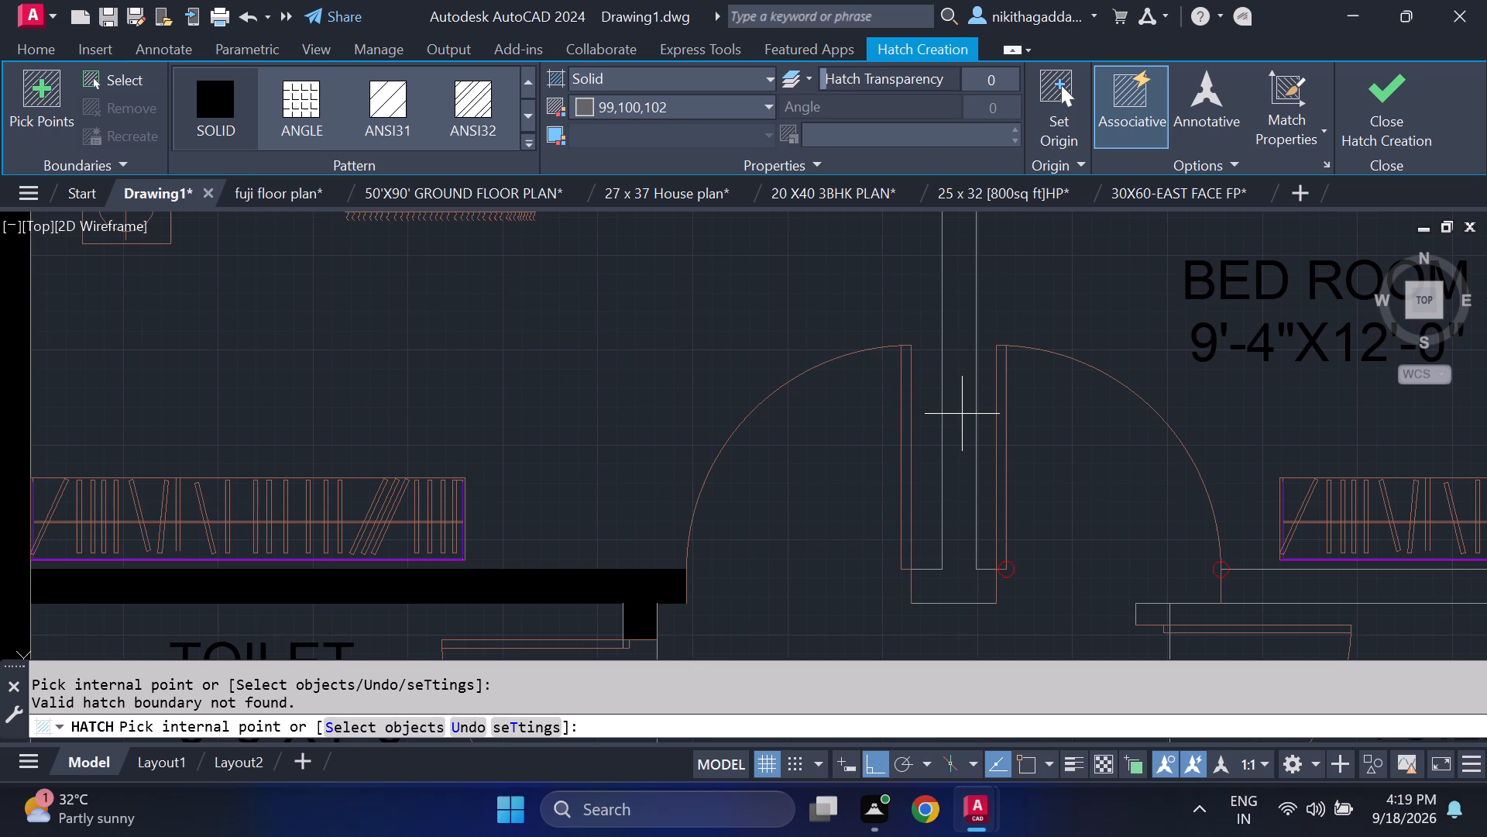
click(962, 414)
Set the solid hatch colour to 0,0,0 and try to fill the bedroom partition wall and BED ROOM 2's north-east wall corner.
drag(209, 100, 218, 109)
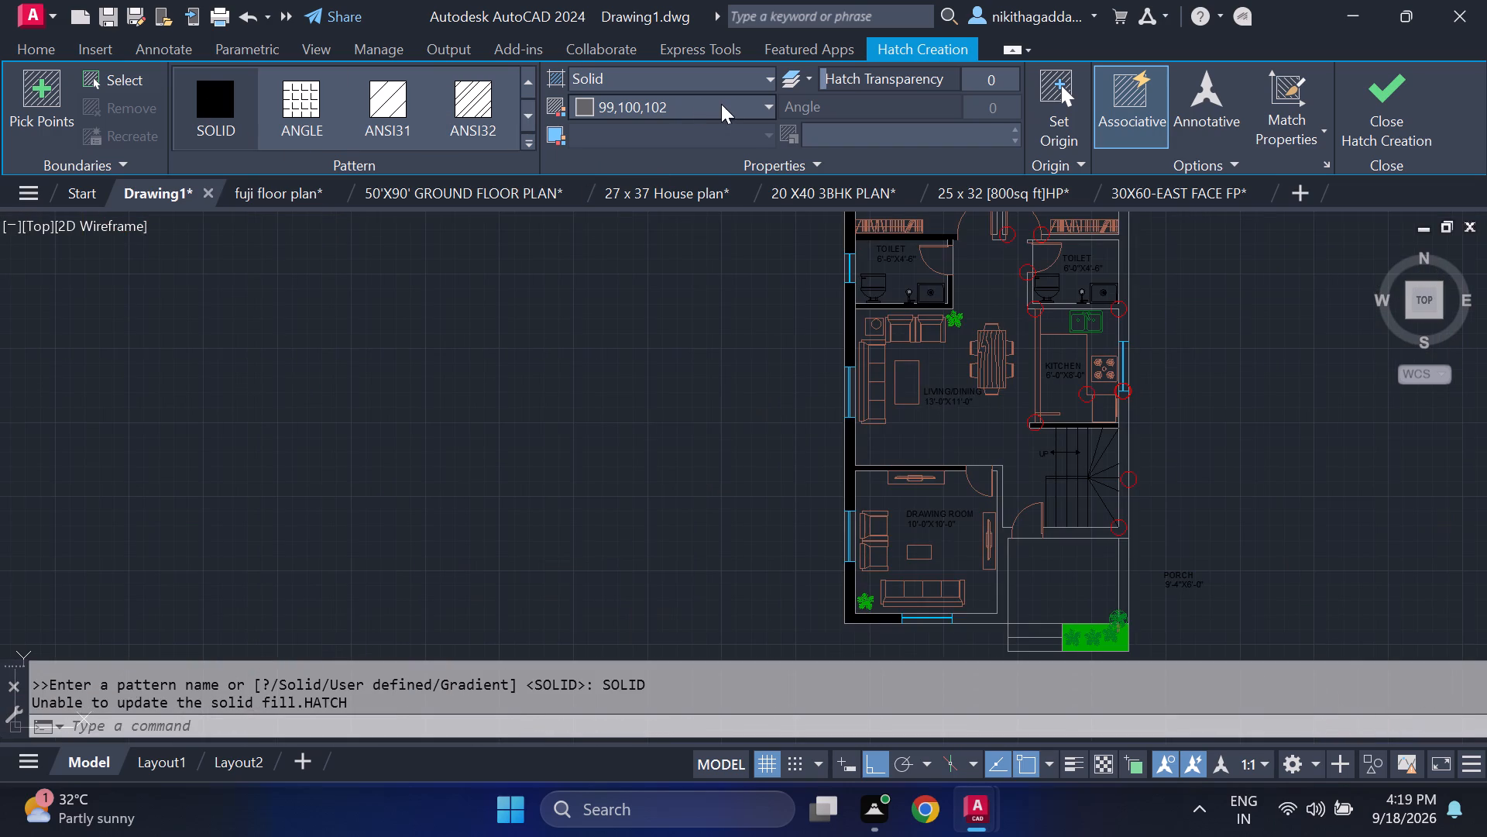
click(733, 104)
click(588, 187)
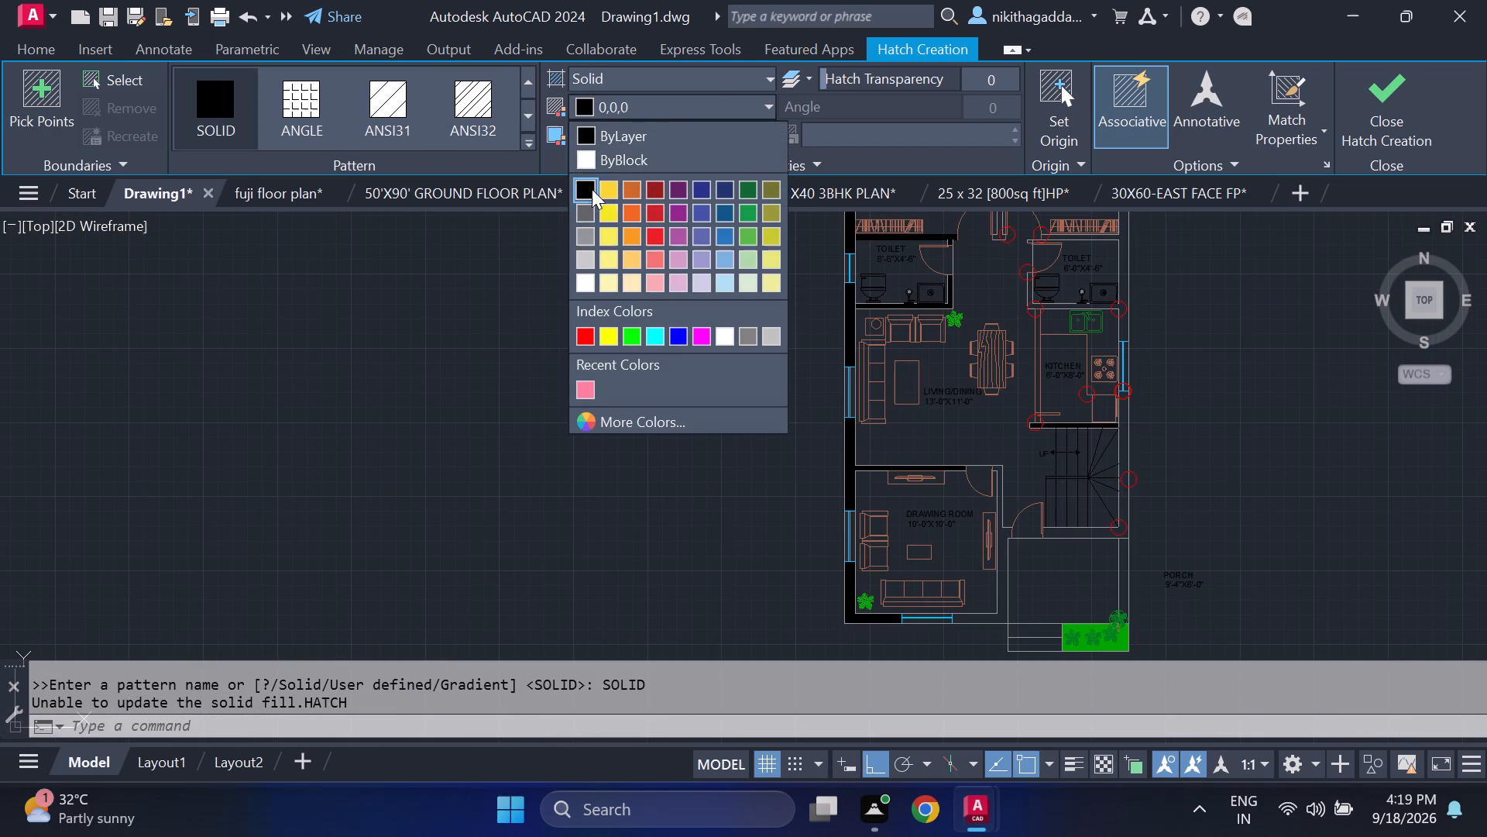
middle_drag(1001, 309, 961, 449)
scroll(962, 308, up, 1)
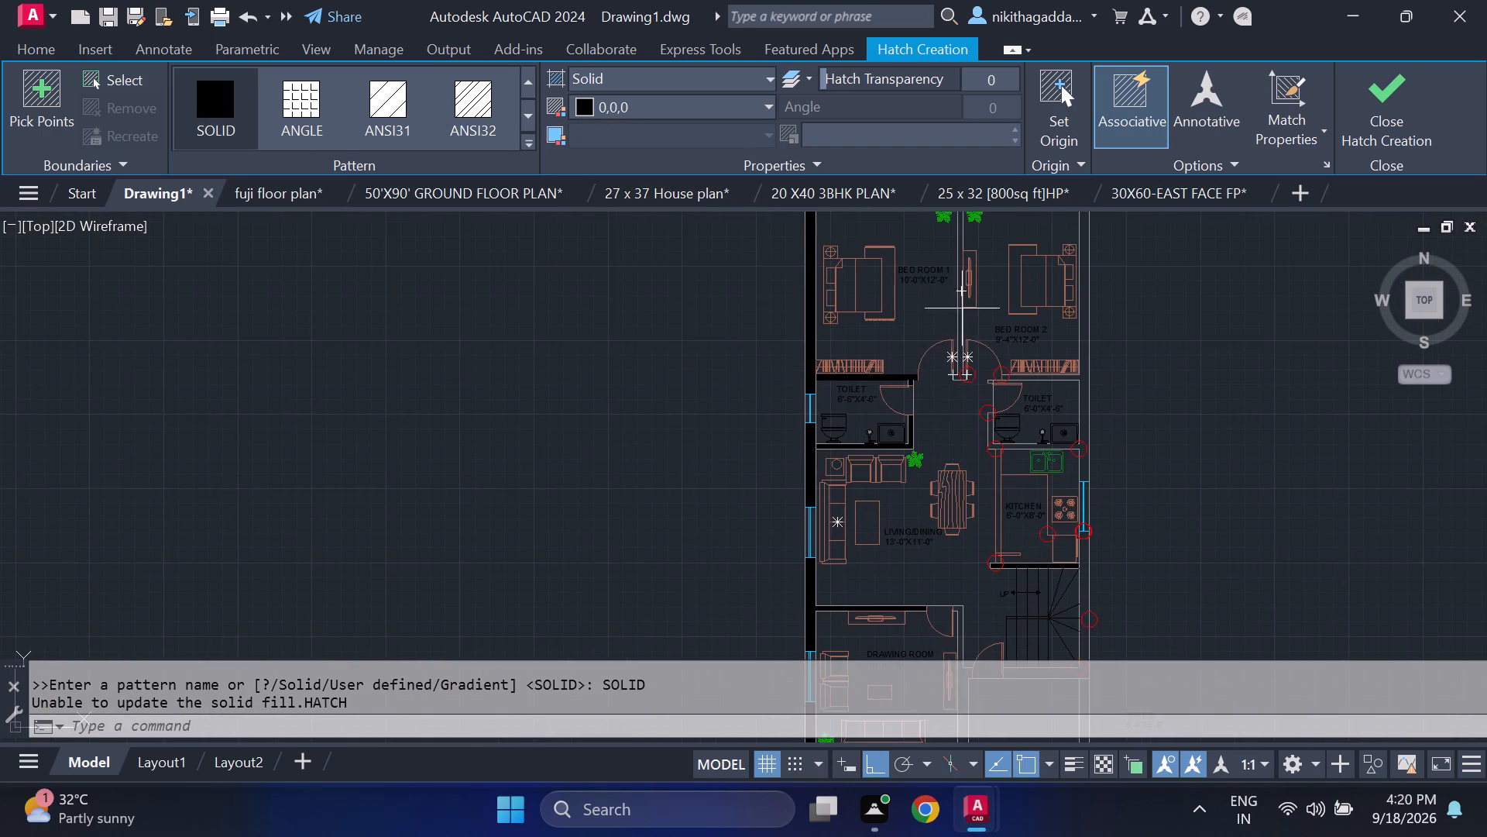
scroll(962, 308, up, 2)
click(954, 354)
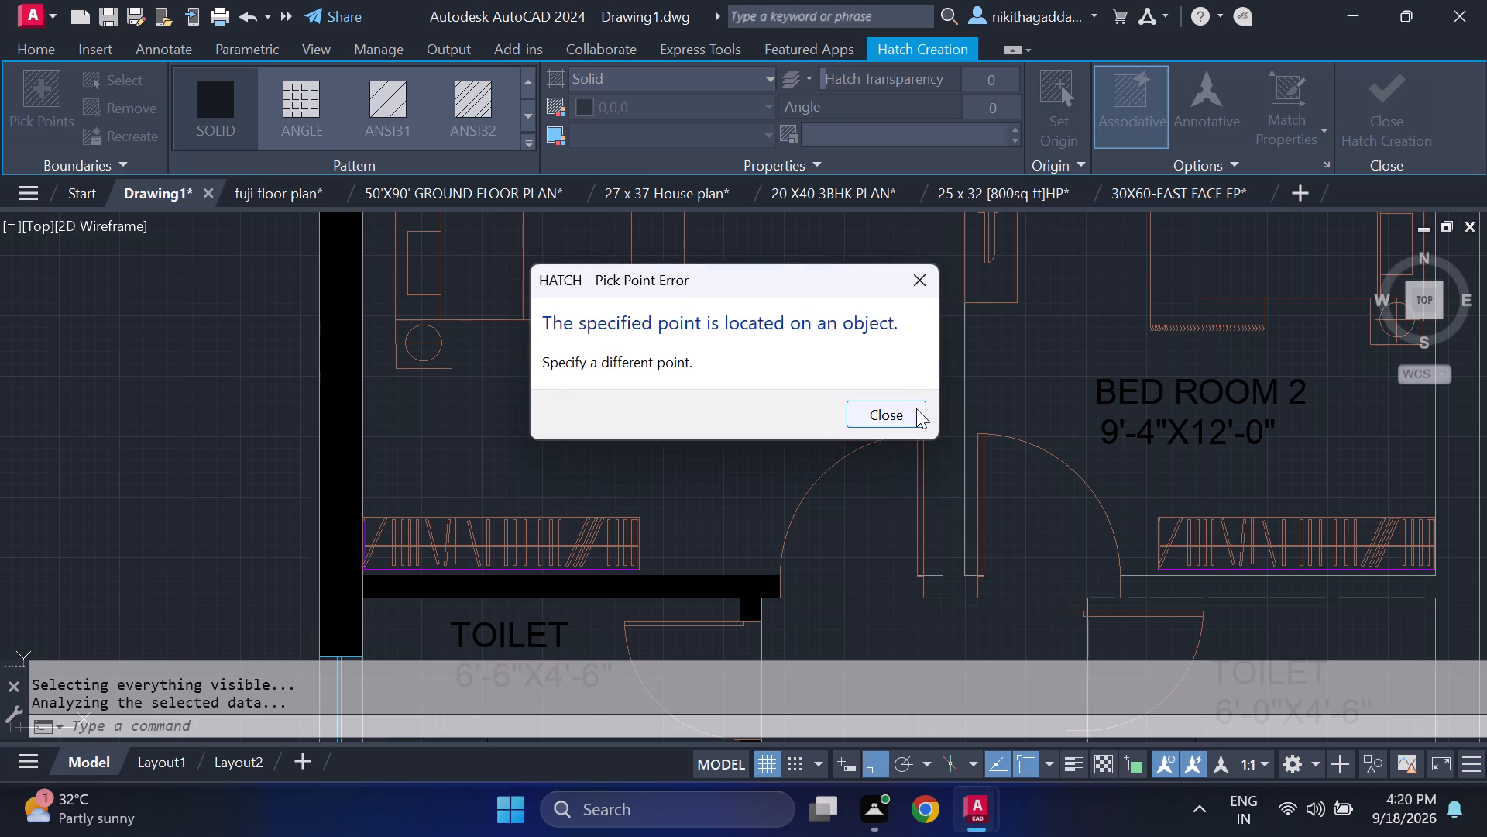
click(916, 408)
click(953, 447)
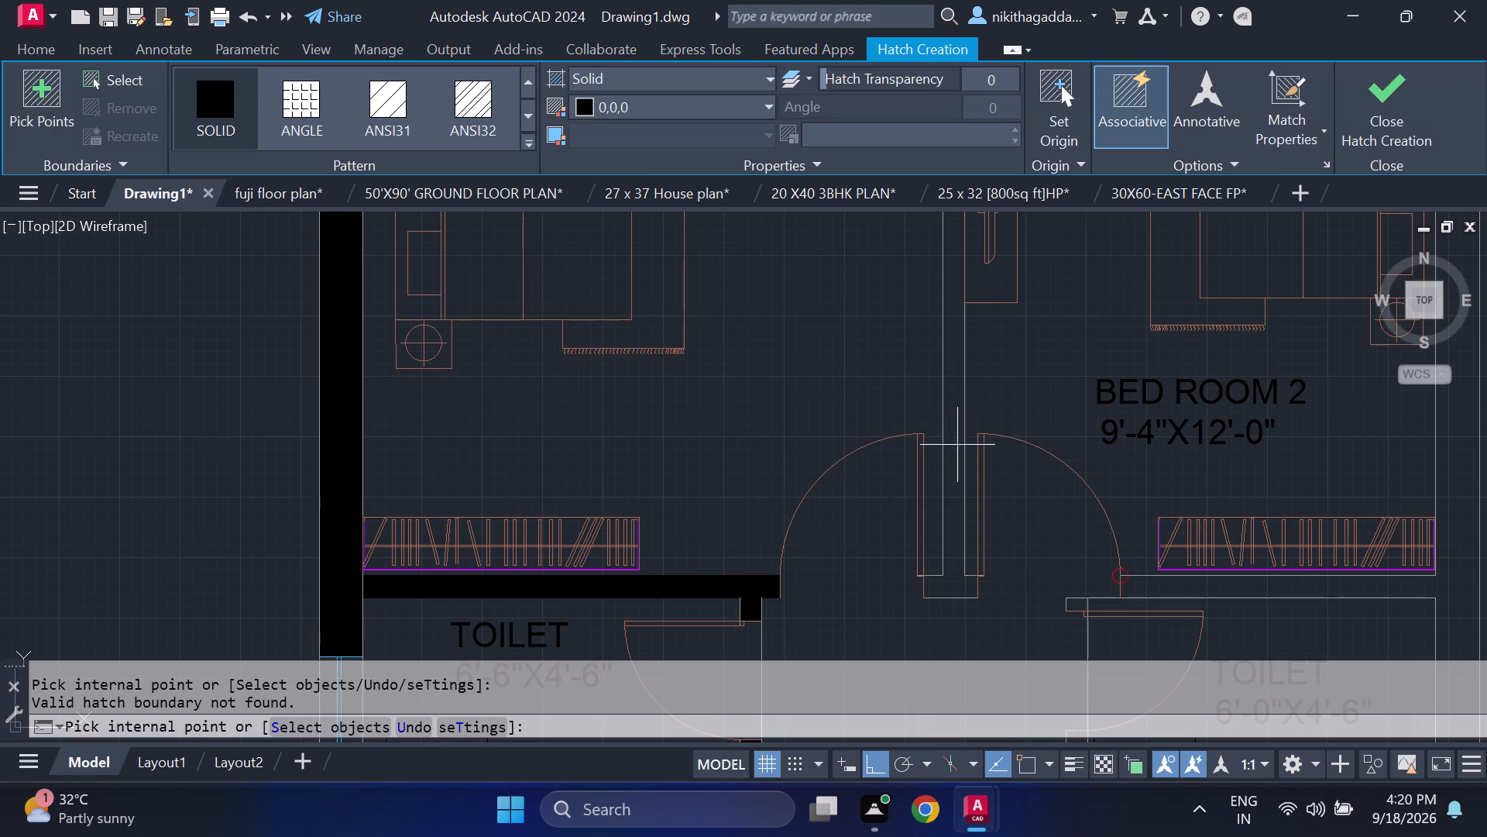
scroll(984, 447, down, 3)
scroll(1096, 320, up, 3)
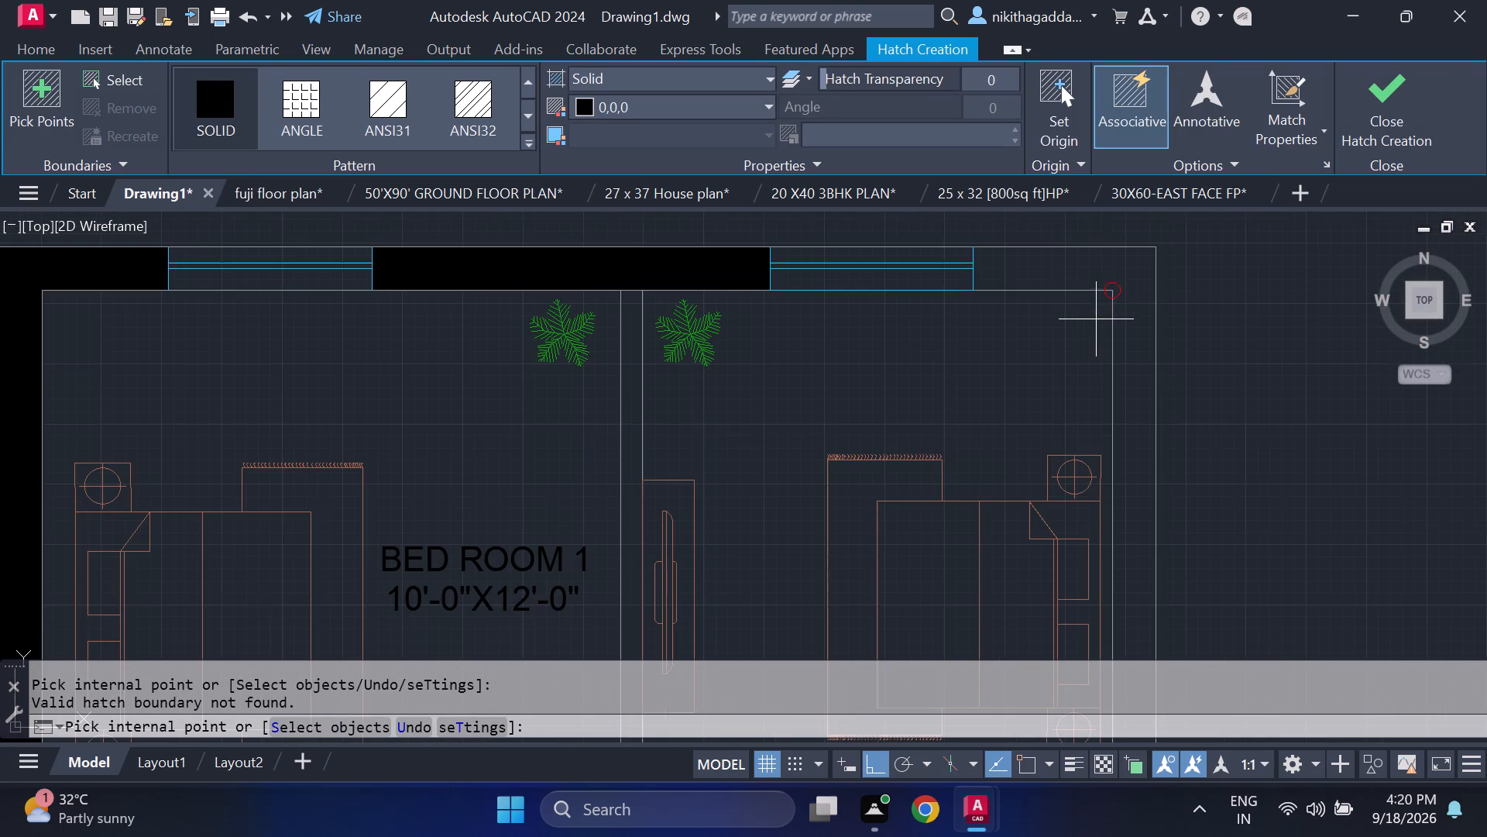
click(1087, 261)
click(1085, 267)
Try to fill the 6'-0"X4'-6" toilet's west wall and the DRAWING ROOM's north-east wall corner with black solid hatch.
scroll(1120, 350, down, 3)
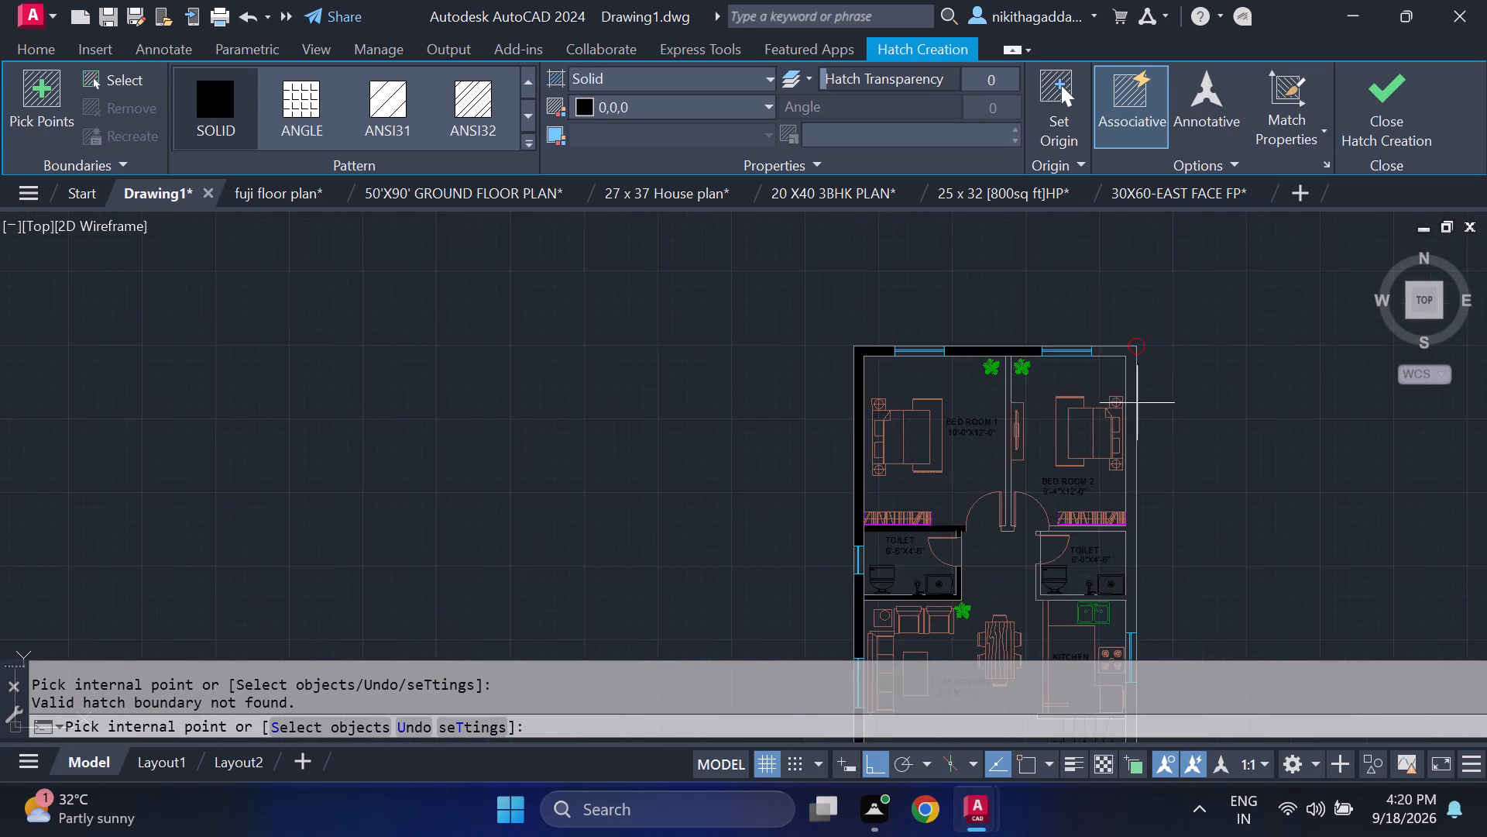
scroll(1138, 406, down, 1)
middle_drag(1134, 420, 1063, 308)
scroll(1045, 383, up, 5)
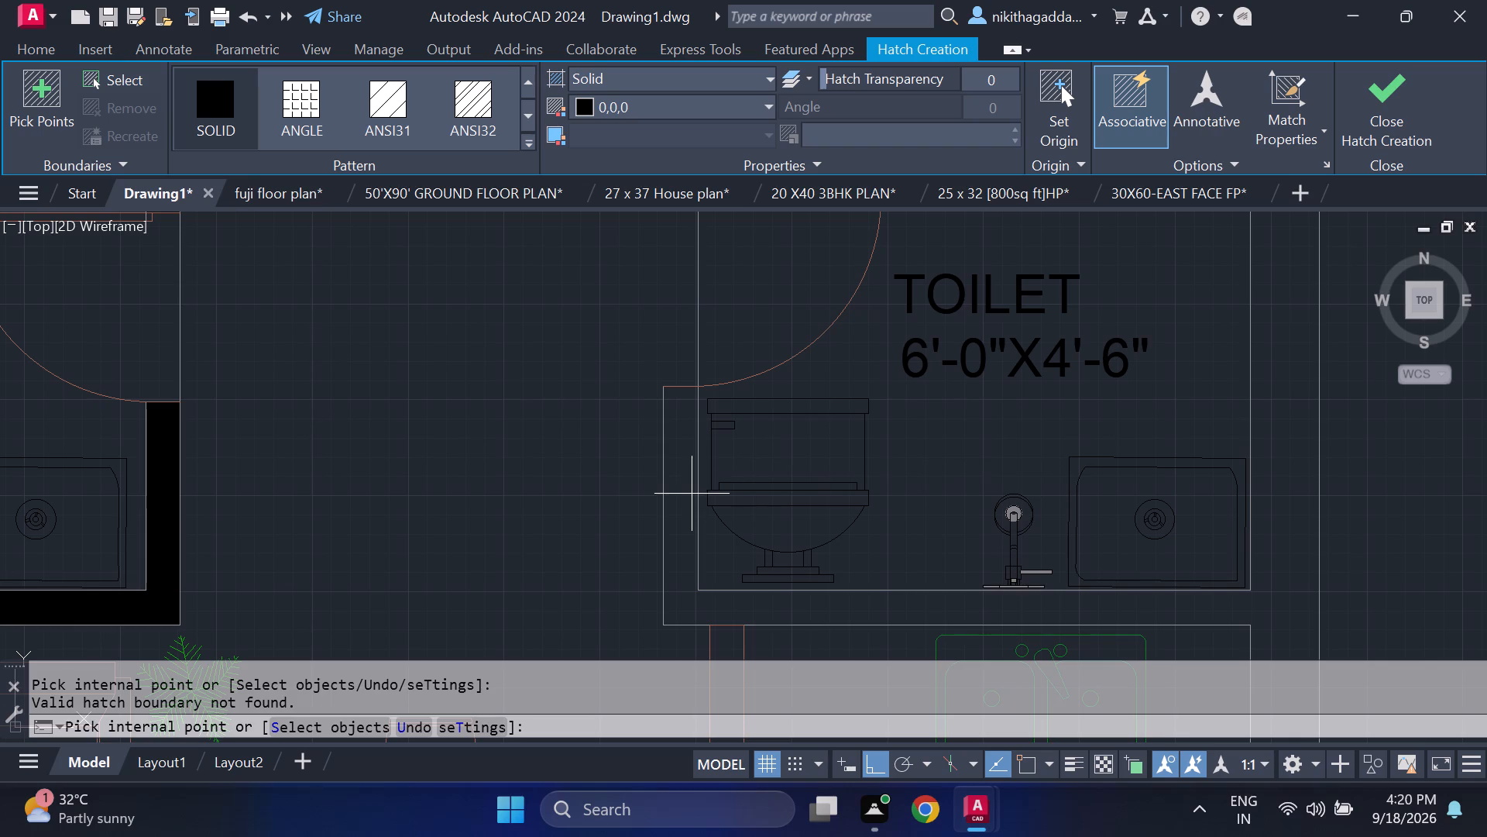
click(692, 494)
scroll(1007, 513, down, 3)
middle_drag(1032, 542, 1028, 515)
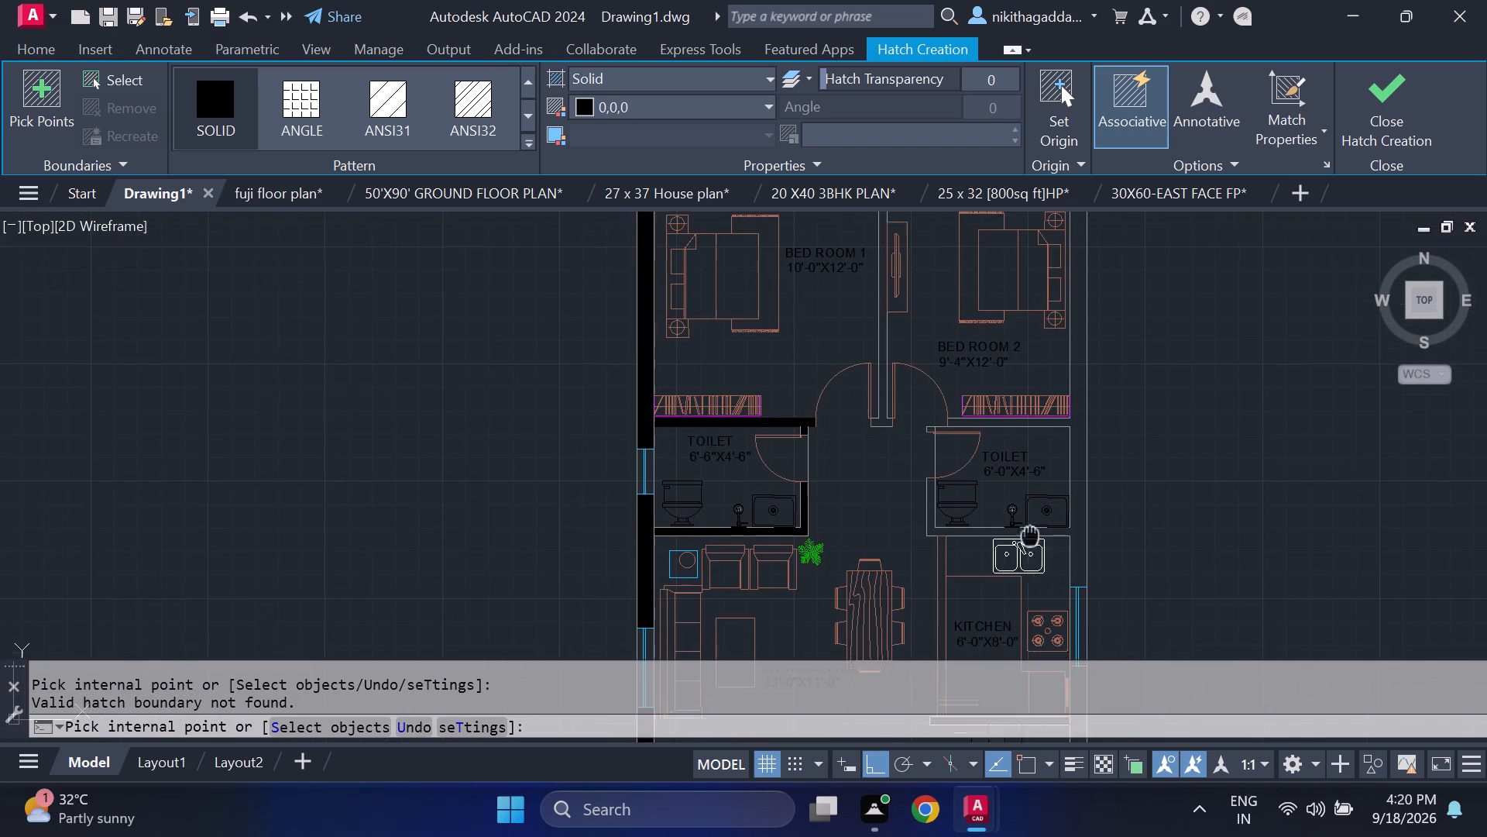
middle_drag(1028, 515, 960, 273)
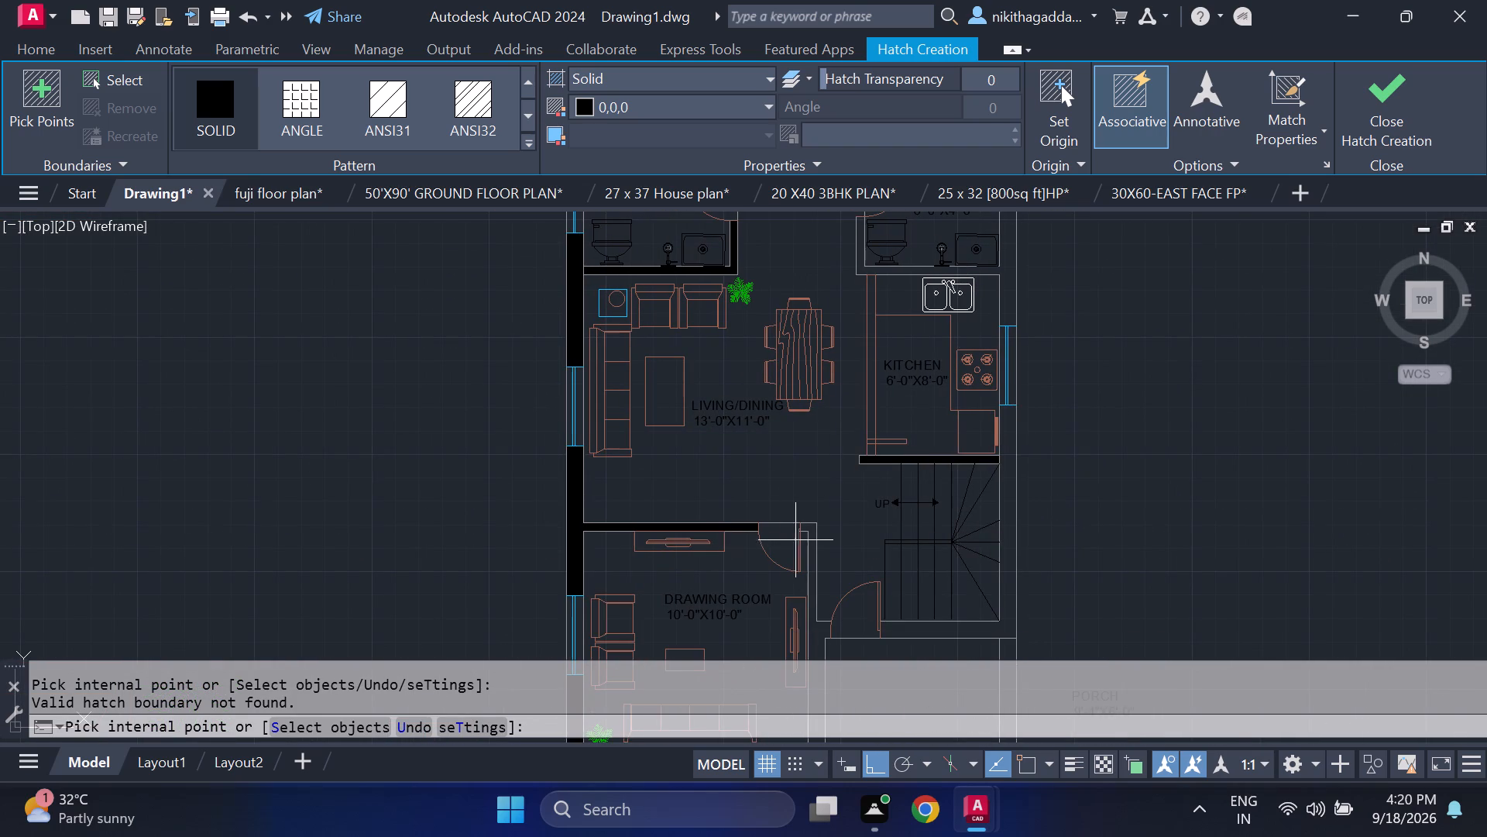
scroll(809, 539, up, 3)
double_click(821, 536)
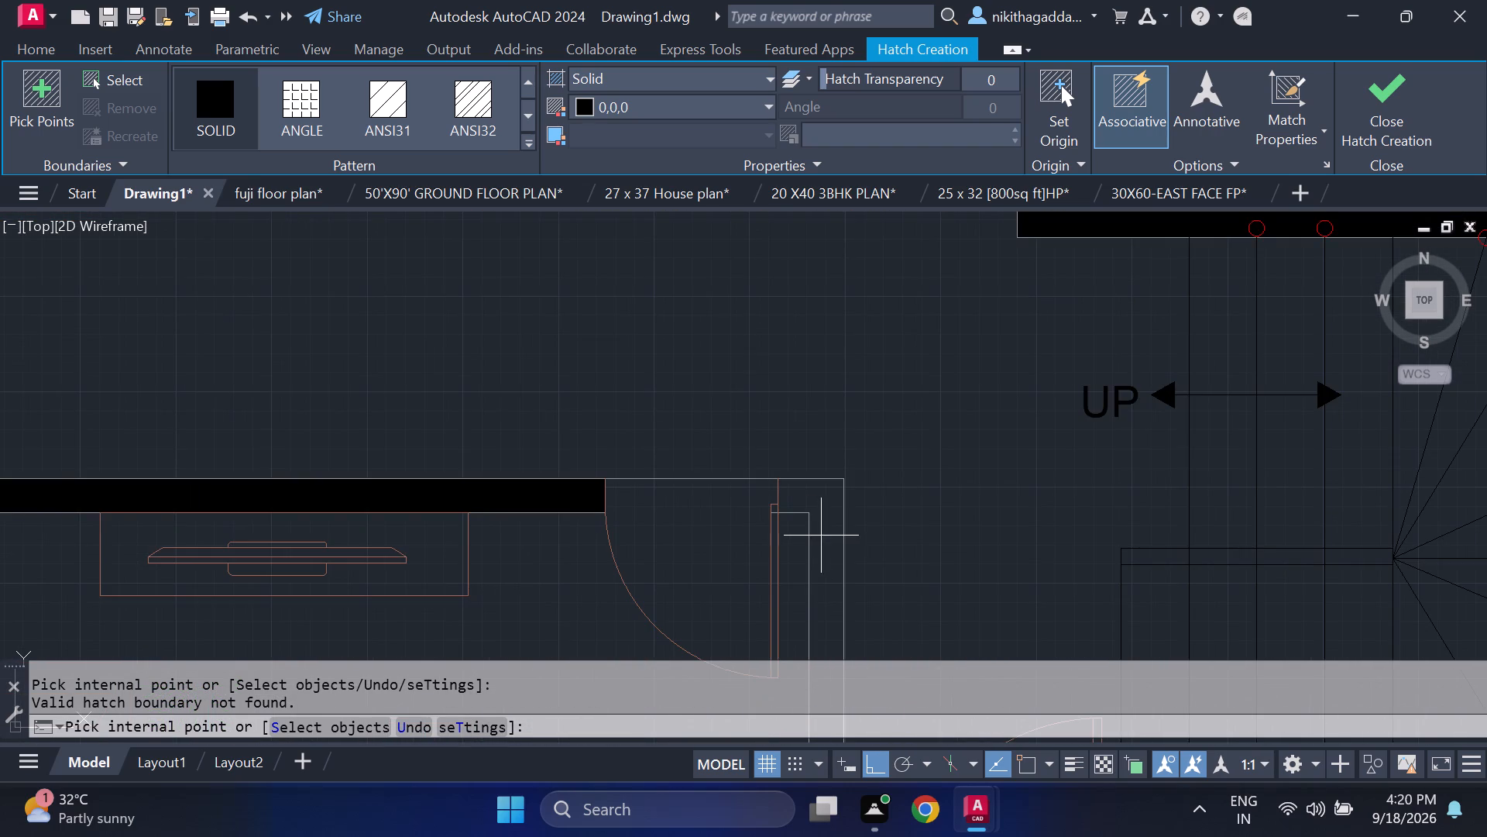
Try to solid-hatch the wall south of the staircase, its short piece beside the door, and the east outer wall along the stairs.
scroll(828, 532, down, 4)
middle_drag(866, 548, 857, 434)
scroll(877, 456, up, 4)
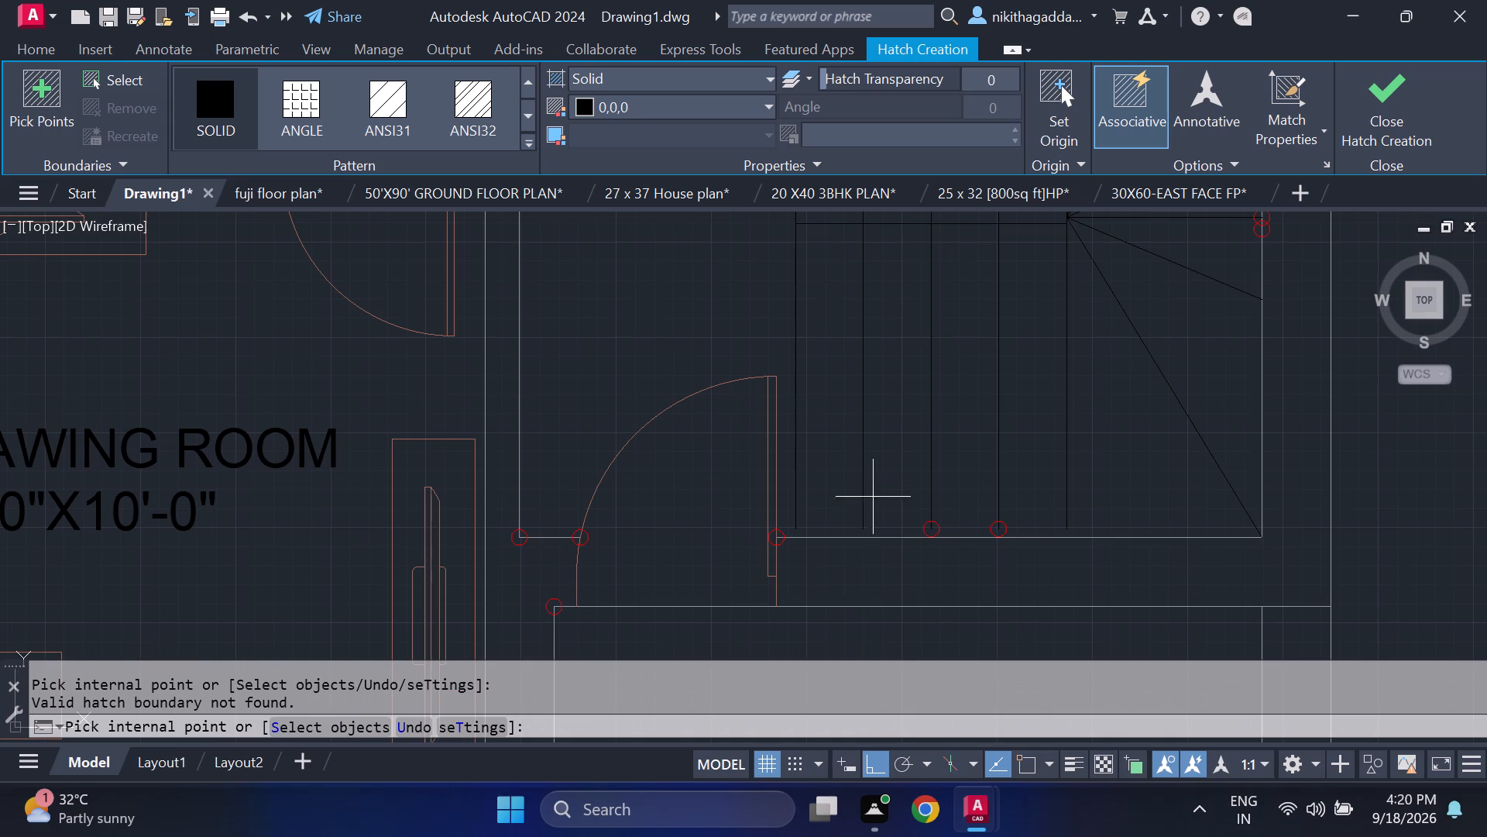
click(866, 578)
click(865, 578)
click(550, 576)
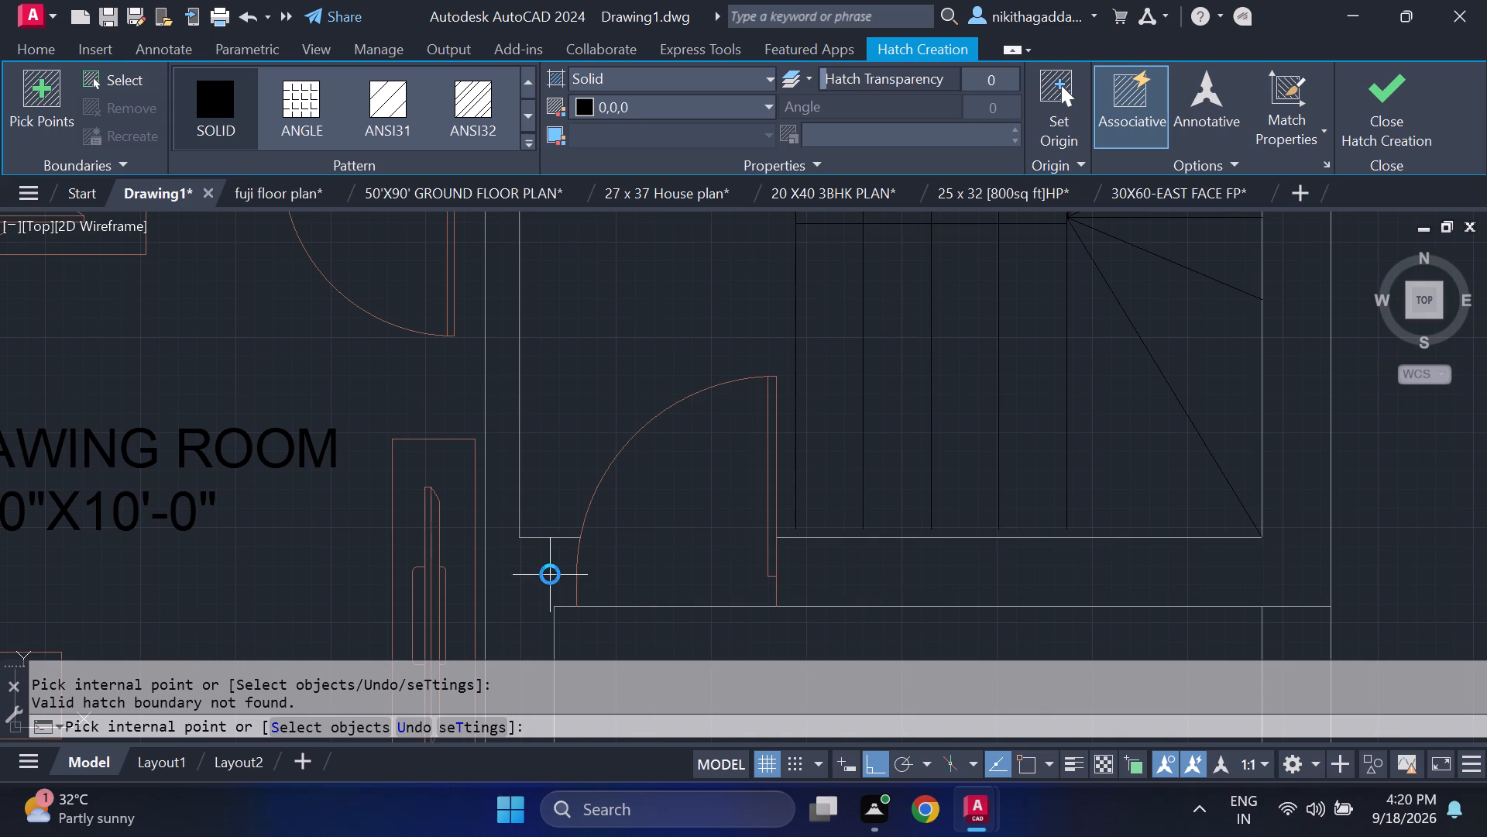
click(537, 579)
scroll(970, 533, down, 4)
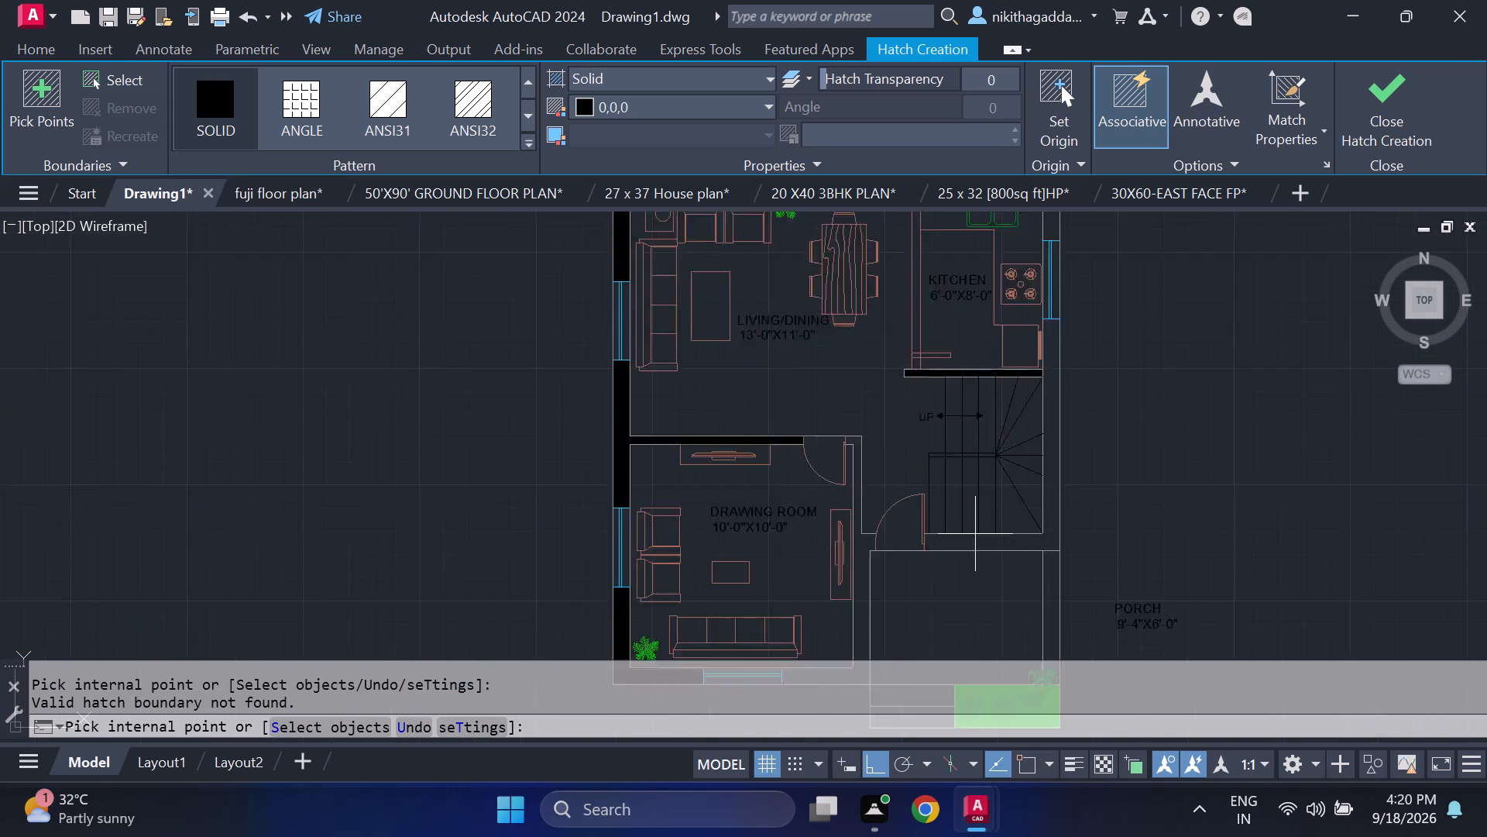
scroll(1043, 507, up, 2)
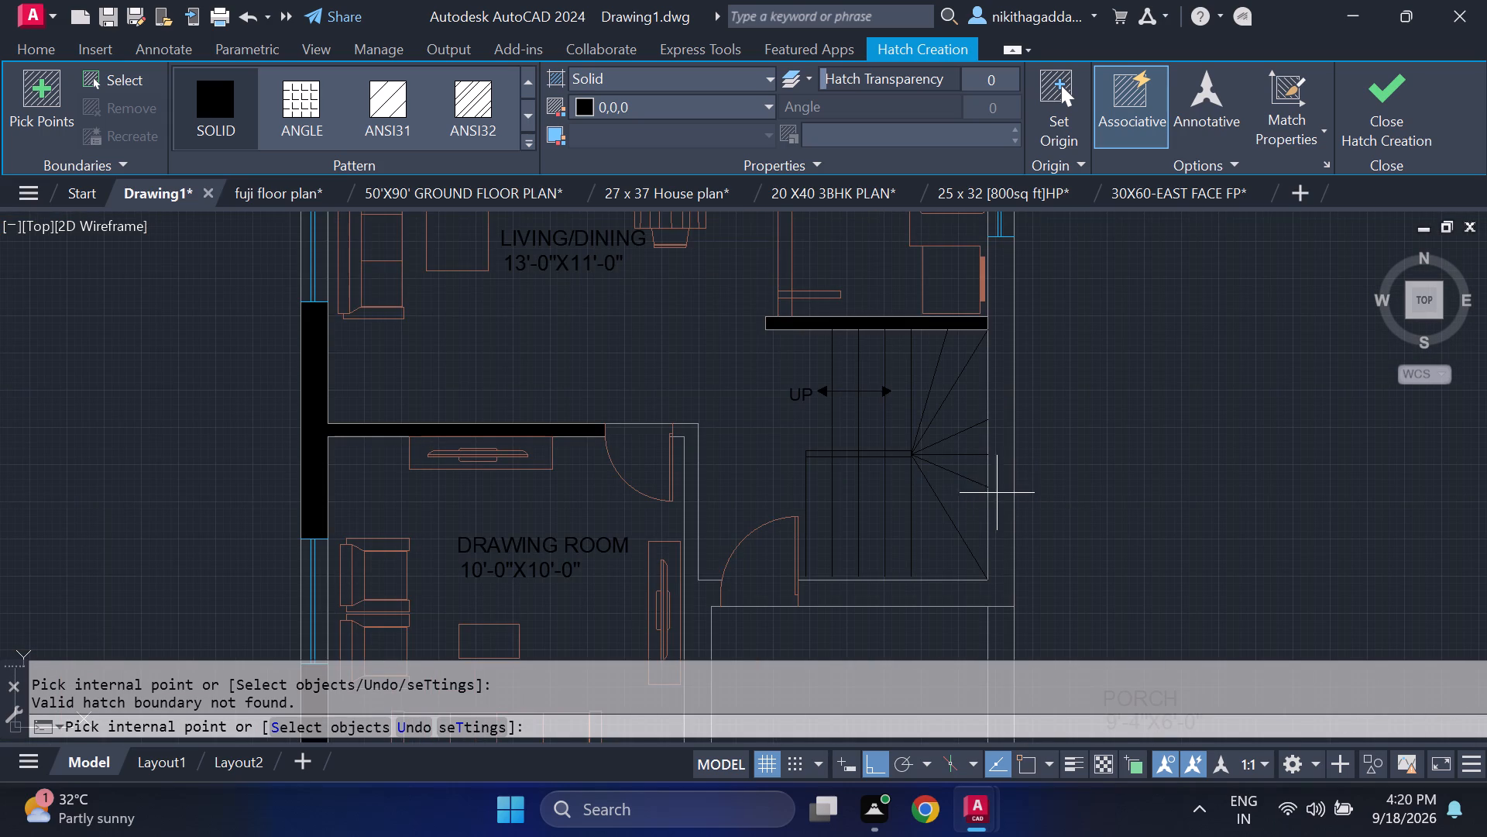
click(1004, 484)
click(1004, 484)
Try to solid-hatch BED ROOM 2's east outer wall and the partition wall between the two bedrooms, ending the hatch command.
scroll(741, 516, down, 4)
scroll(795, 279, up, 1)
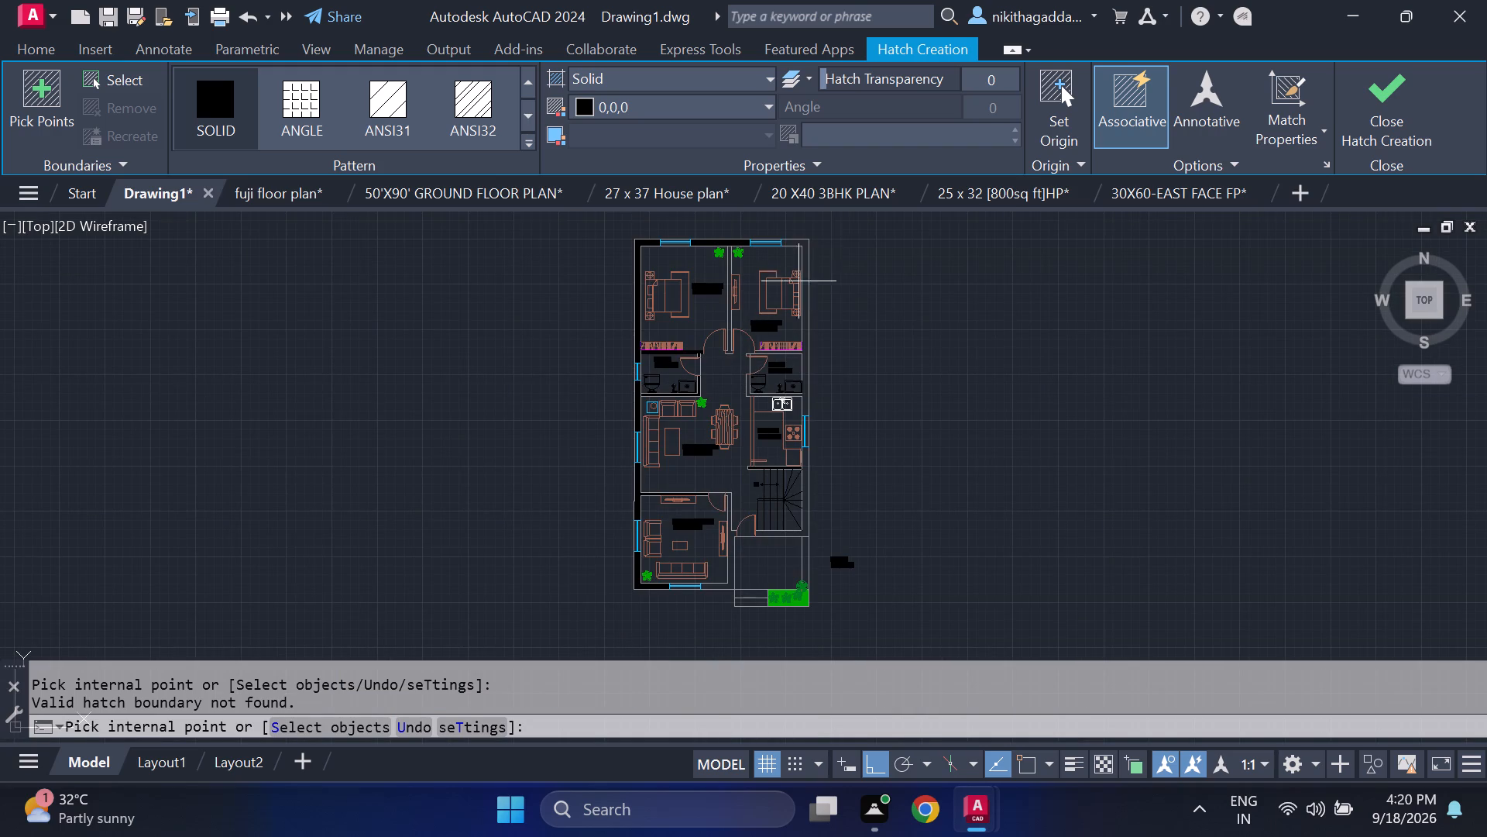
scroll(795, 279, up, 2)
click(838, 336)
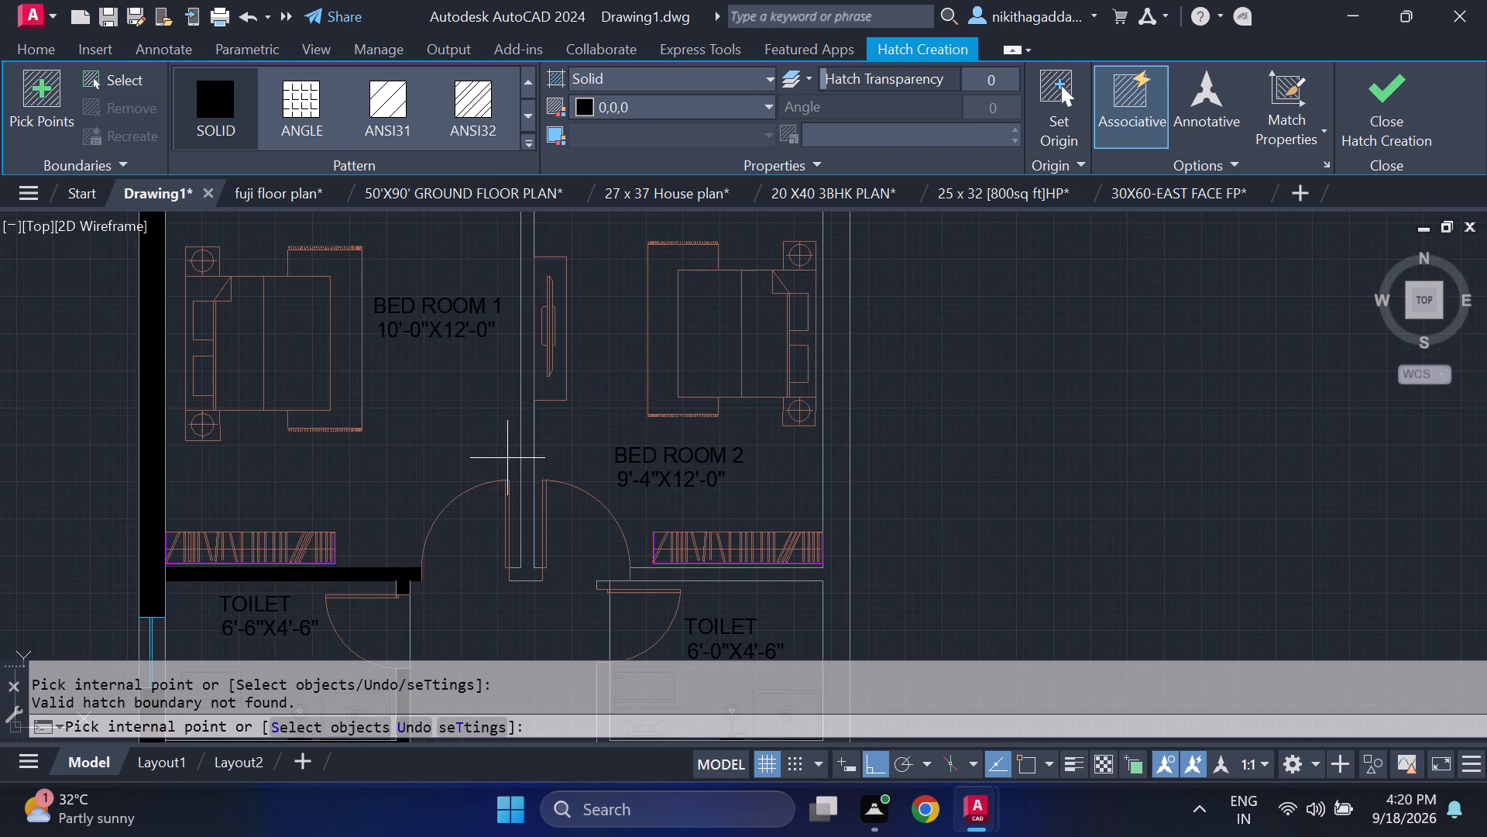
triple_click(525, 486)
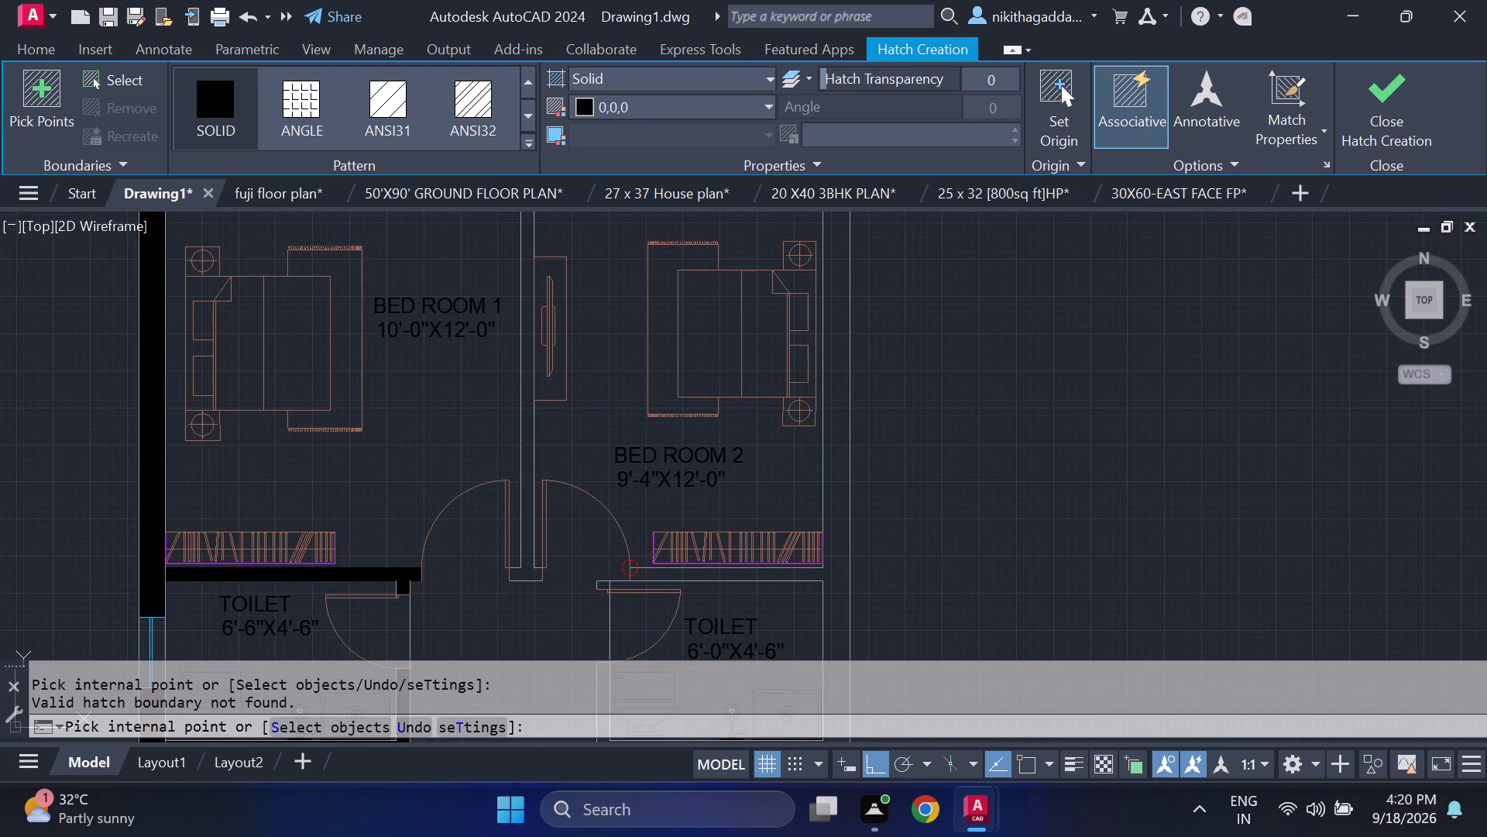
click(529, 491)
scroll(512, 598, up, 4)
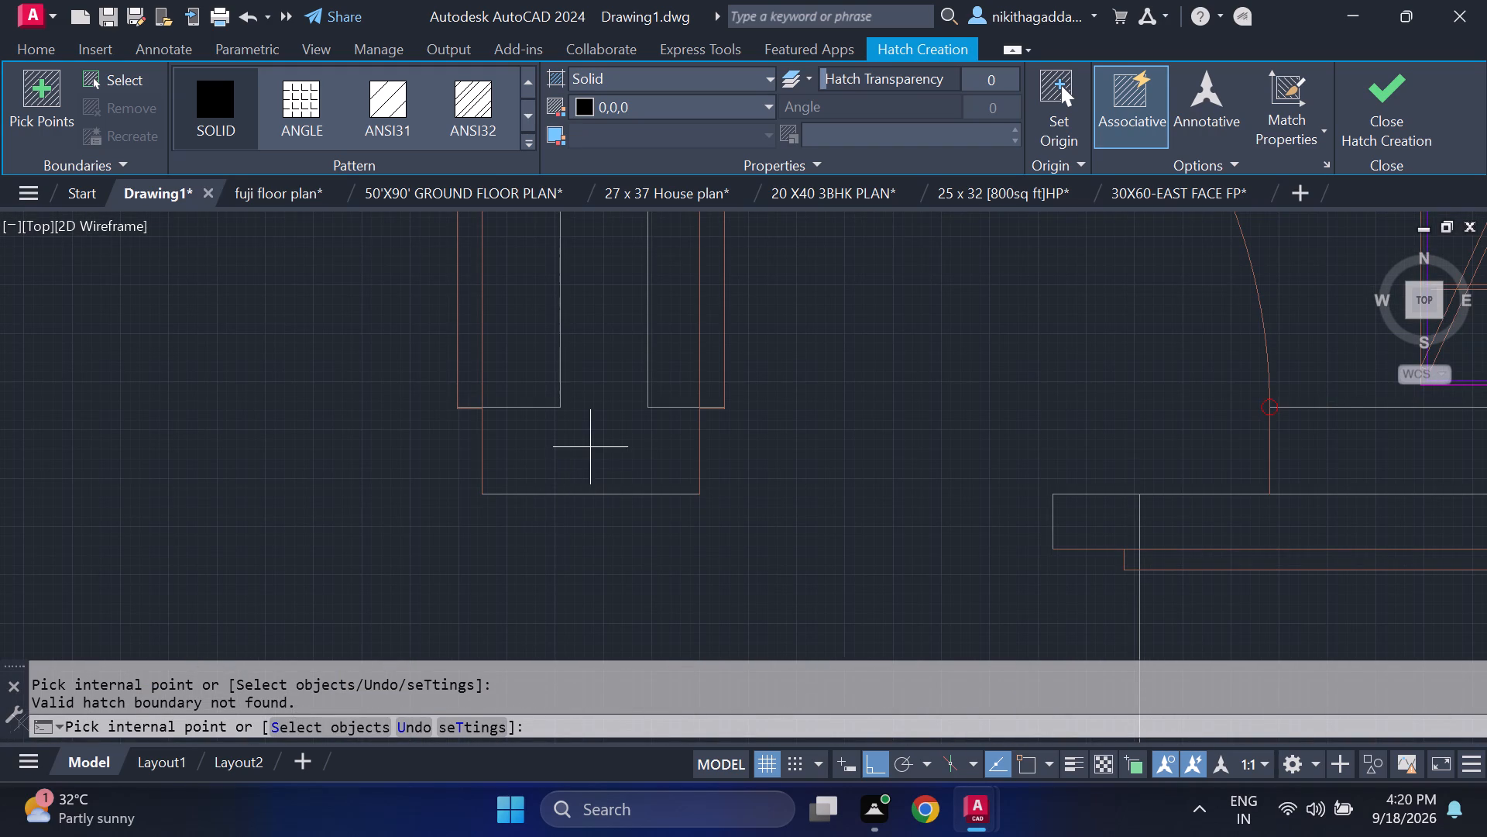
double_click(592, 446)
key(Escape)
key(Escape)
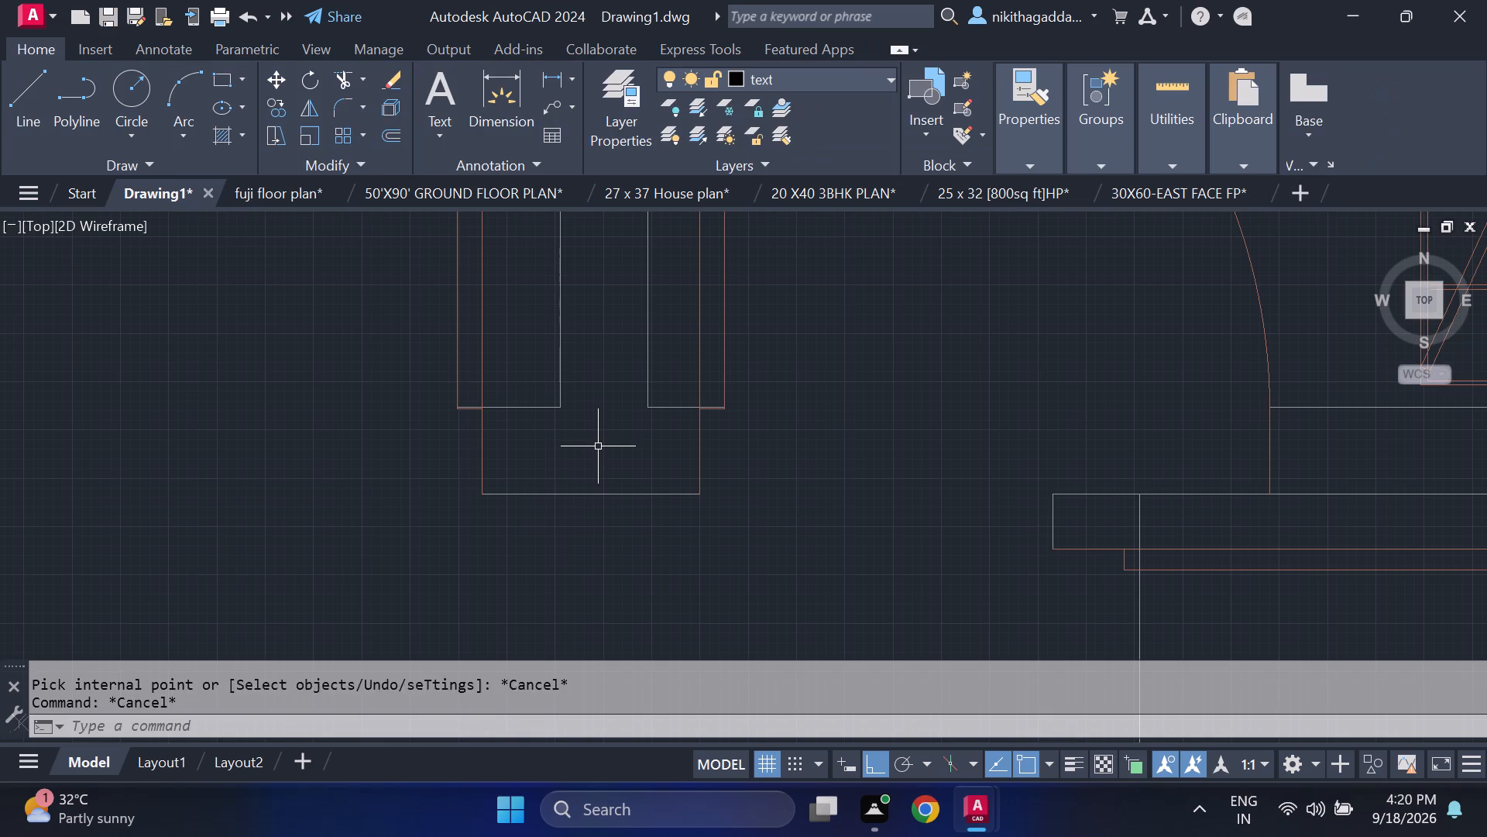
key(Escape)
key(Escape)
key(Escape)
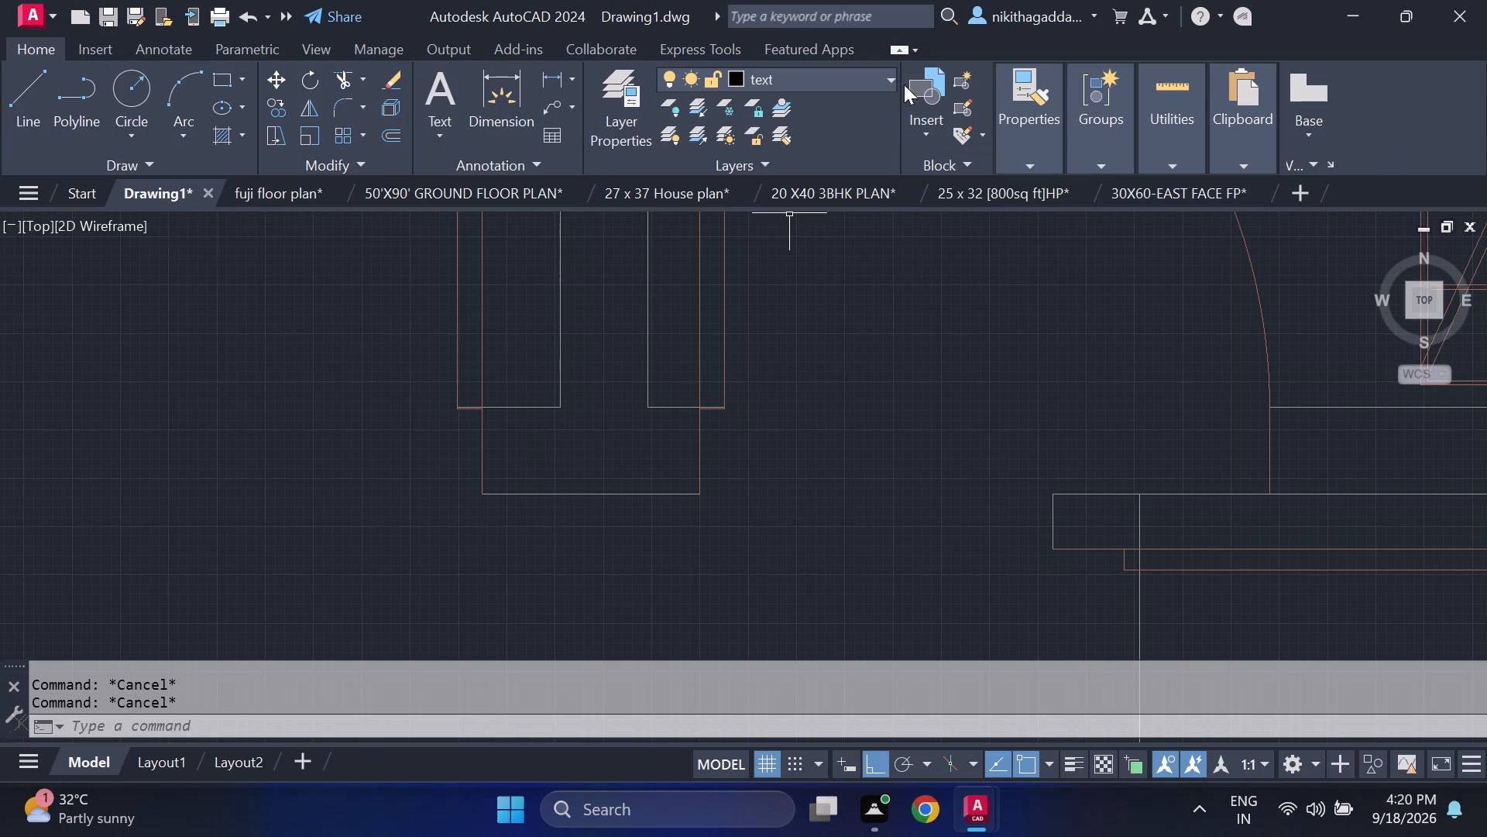
Make walls the current layer.
click(888, 80)
click(800, 364)
Move BED ROOM 2's TV unit and its rectangular cabinet outline slightly east, clear of the bedroom partition wall.
scroll(754, 441, down, 5)
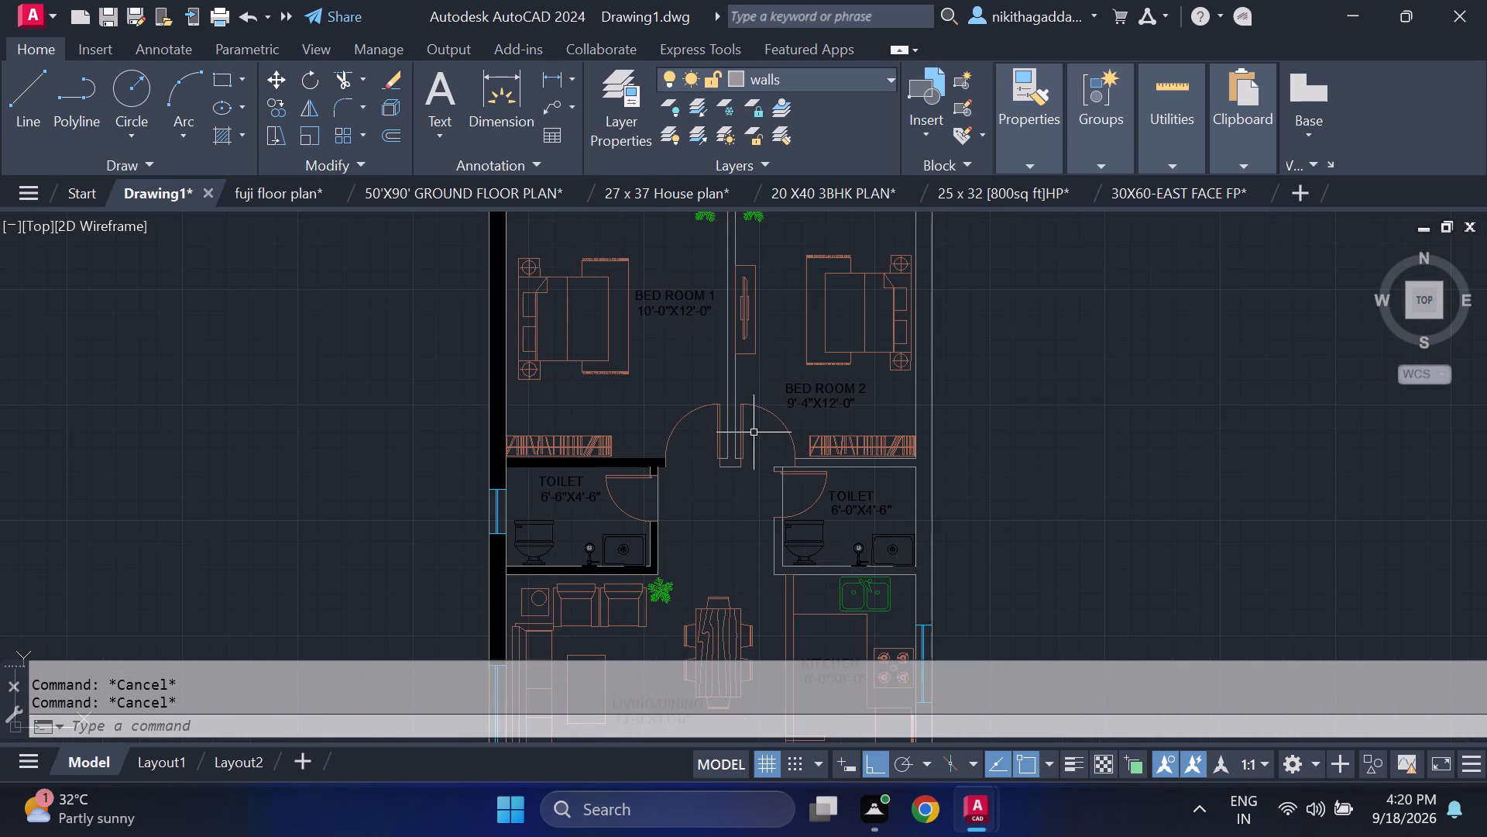
scroll(747, 282, up, 3)
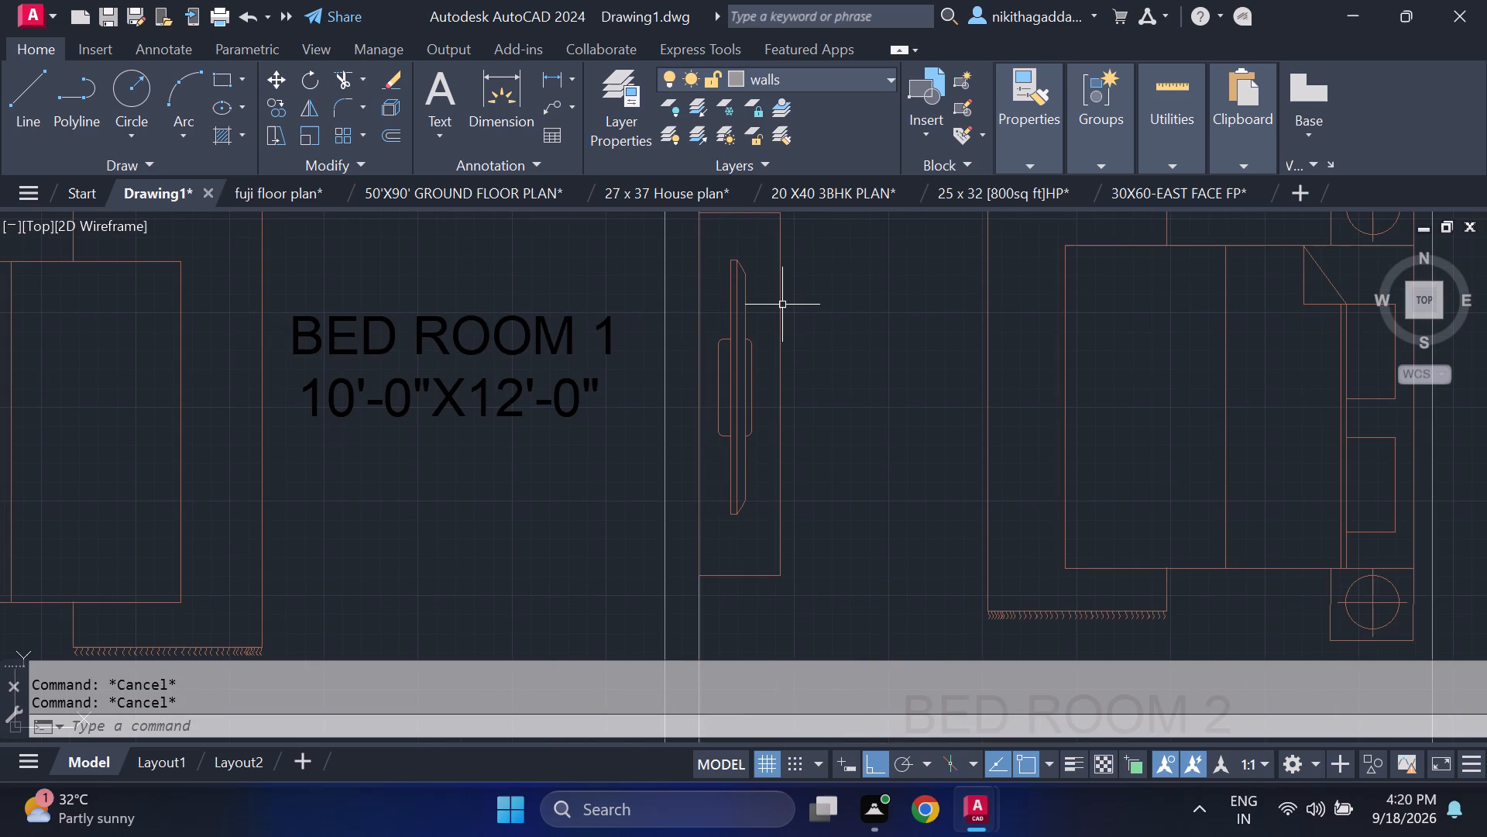
key(Escape)
drag(816, 263, 813, 281)
click(738, 618)
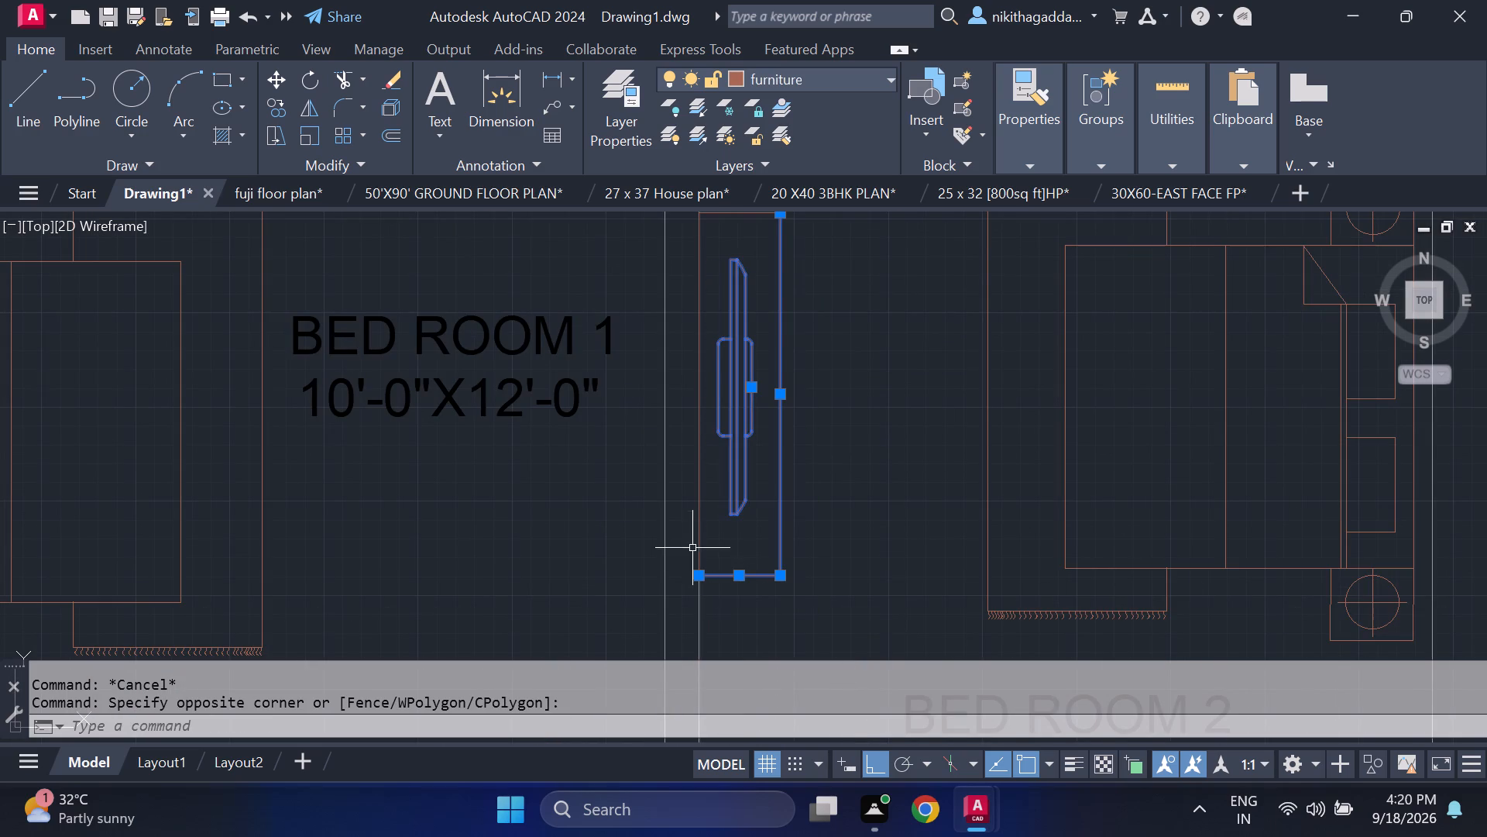
click(700, 496)
middle_drag(743, 364, 742, 614)
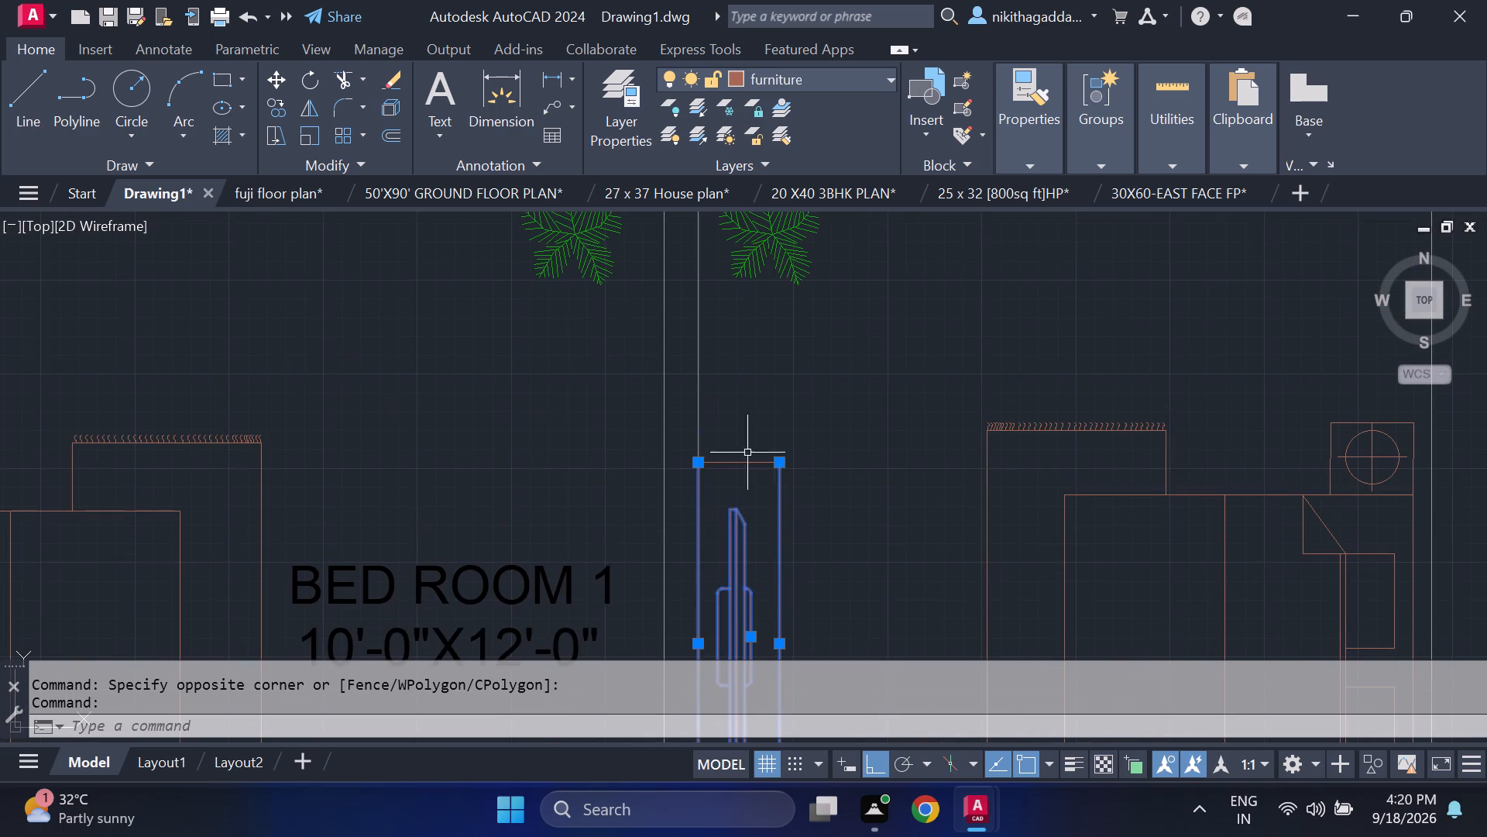
drag(760, 436, 757, 447)
click(723, 508)
middle_drag(790, 508, 770, 283)
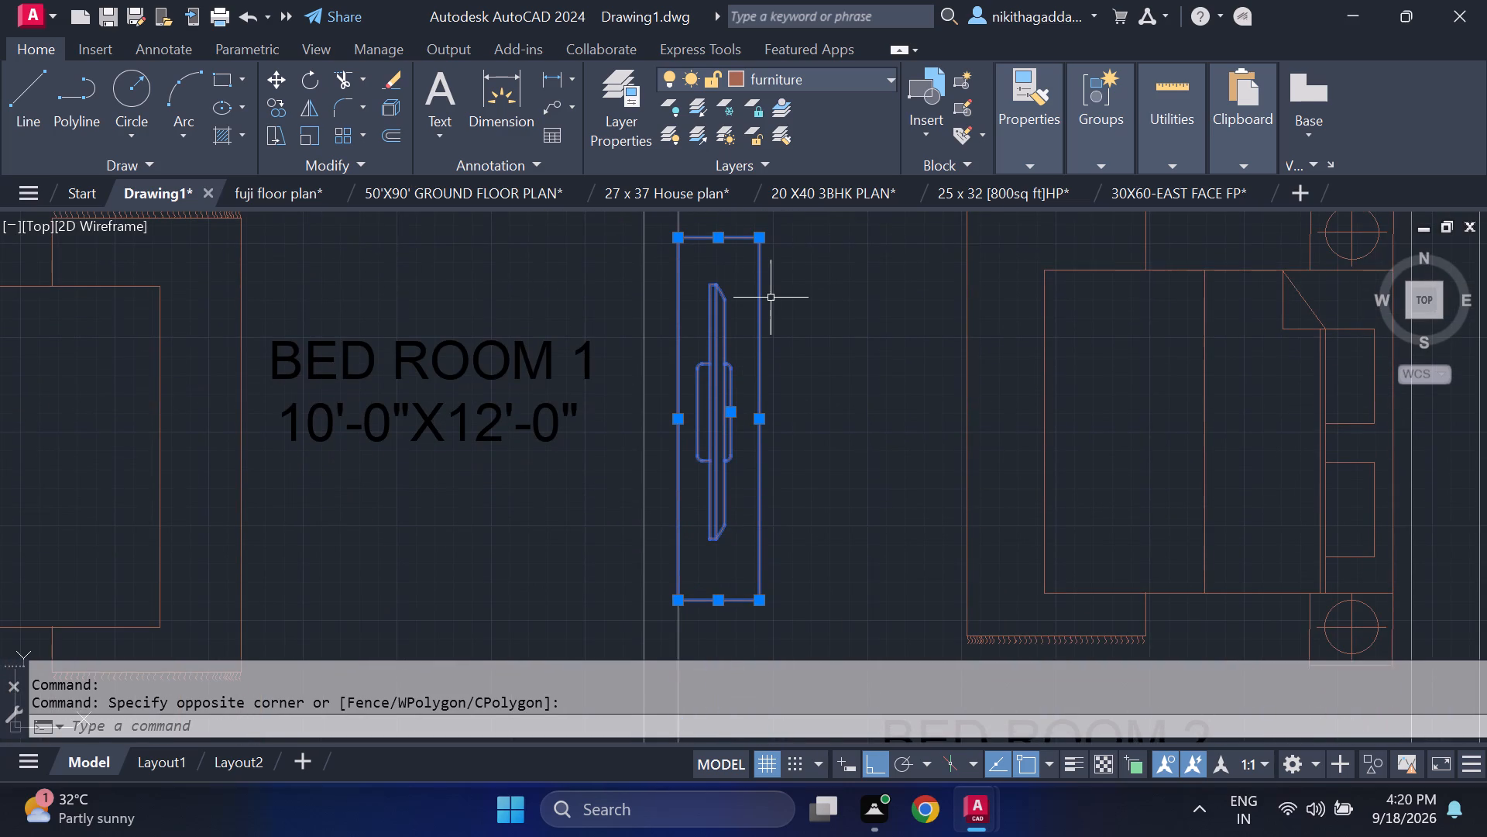
key(m)
key(Return)
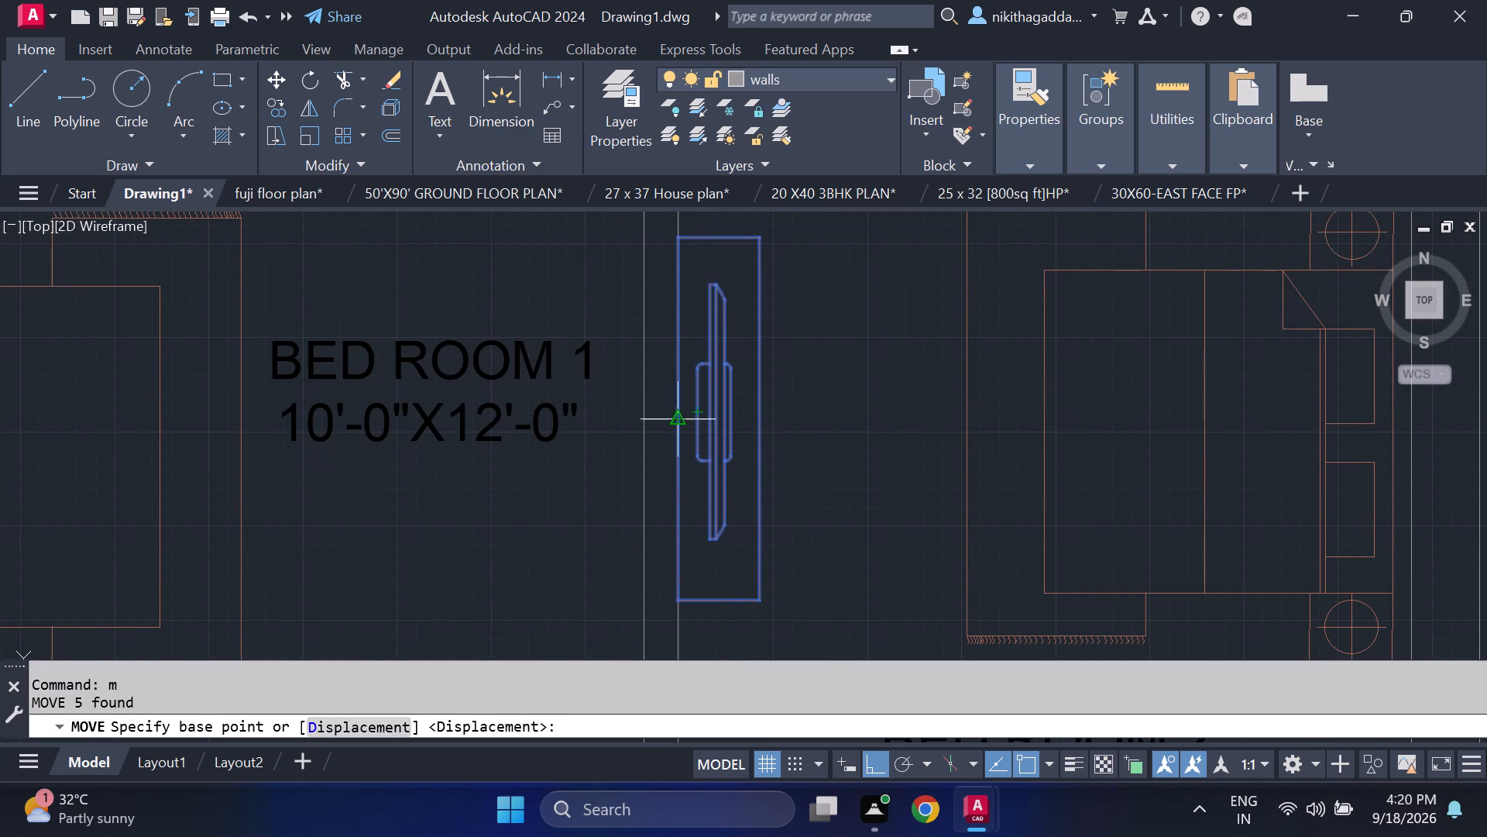
click(683, 421)
click(699, 422)
scroll(769, 426, down, 3)
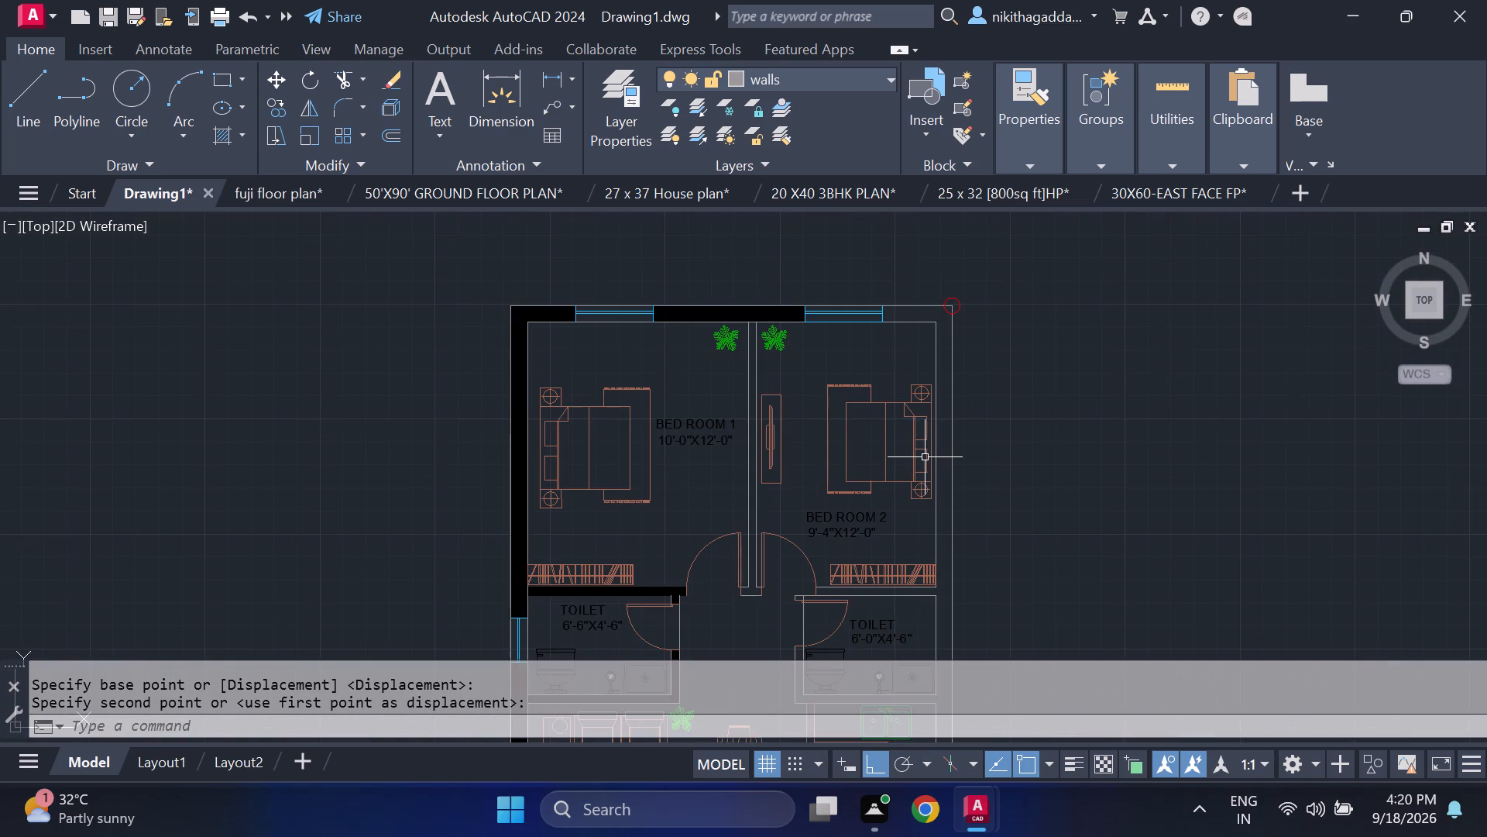
Solid-hatch the partition wall between BED ROOM 1 and BED ROOM 2 in black, undoing the pick in BED ROOM 2's north-east wall corner.
text(hatcj)
key(BackSpace)
key(h)
key(Return)
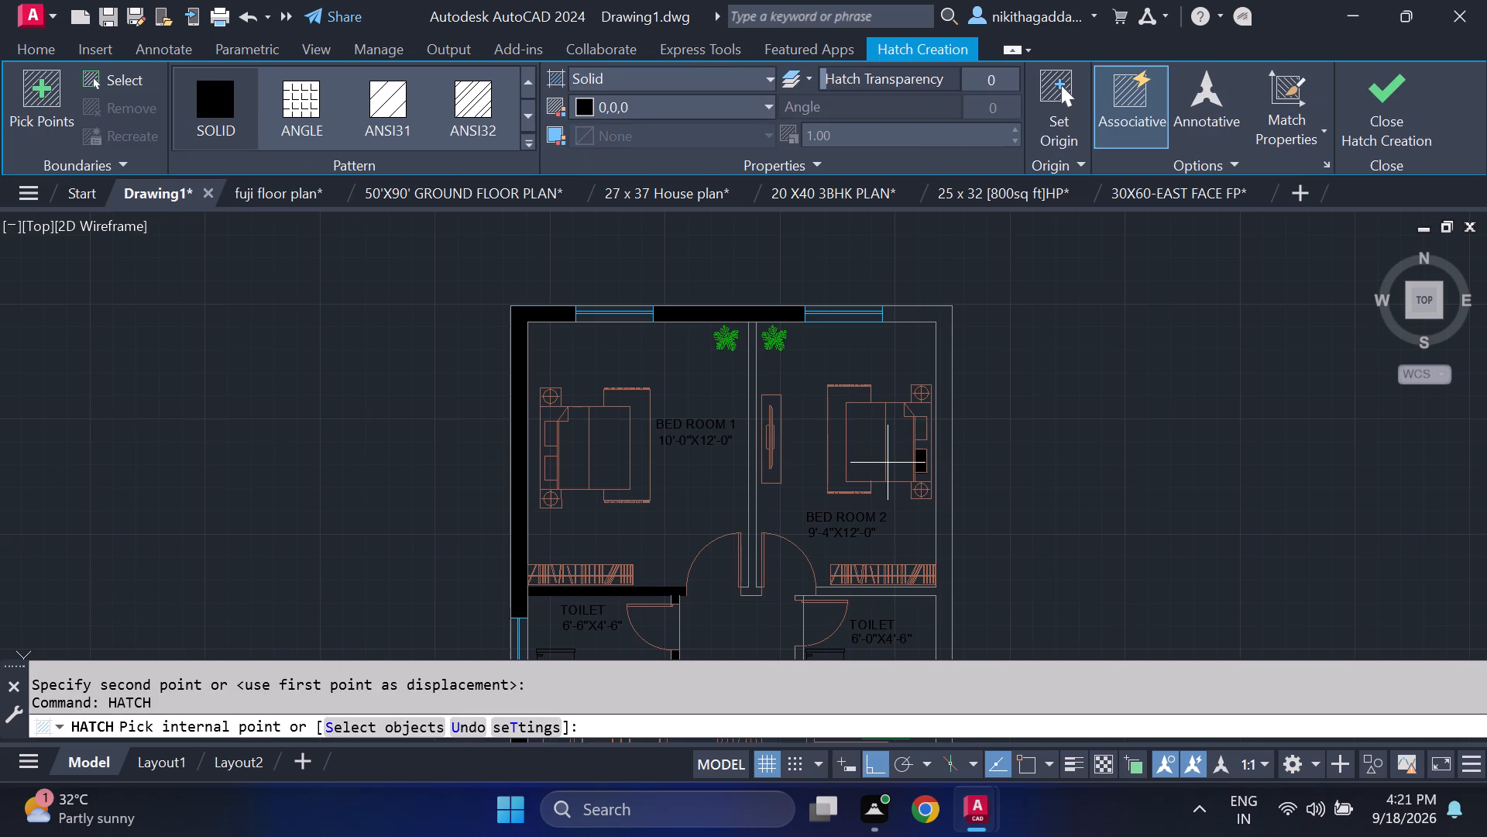
click(754, 504)
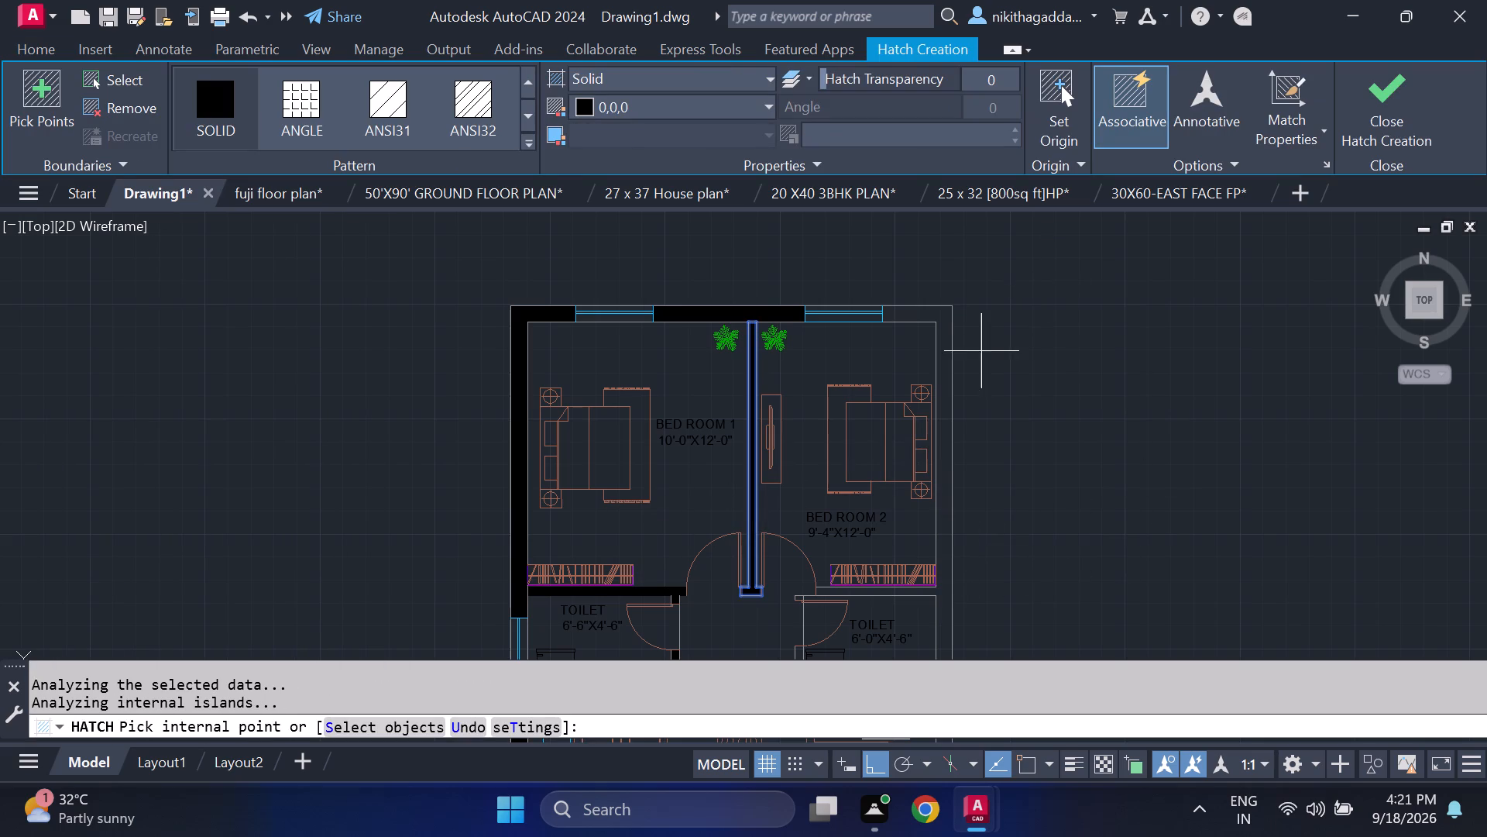
click(946, 329)
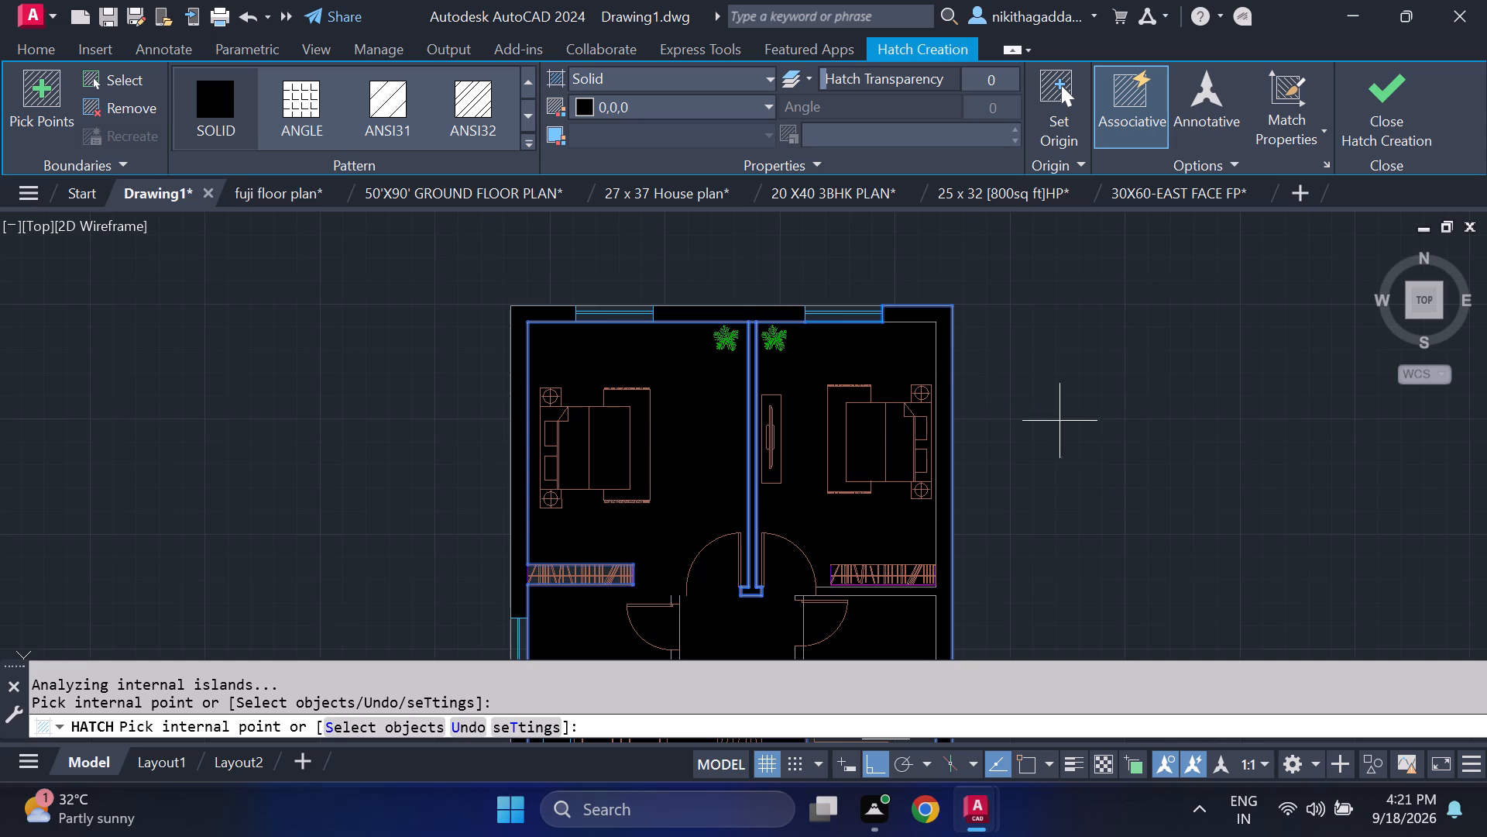
key(ctrl+z)
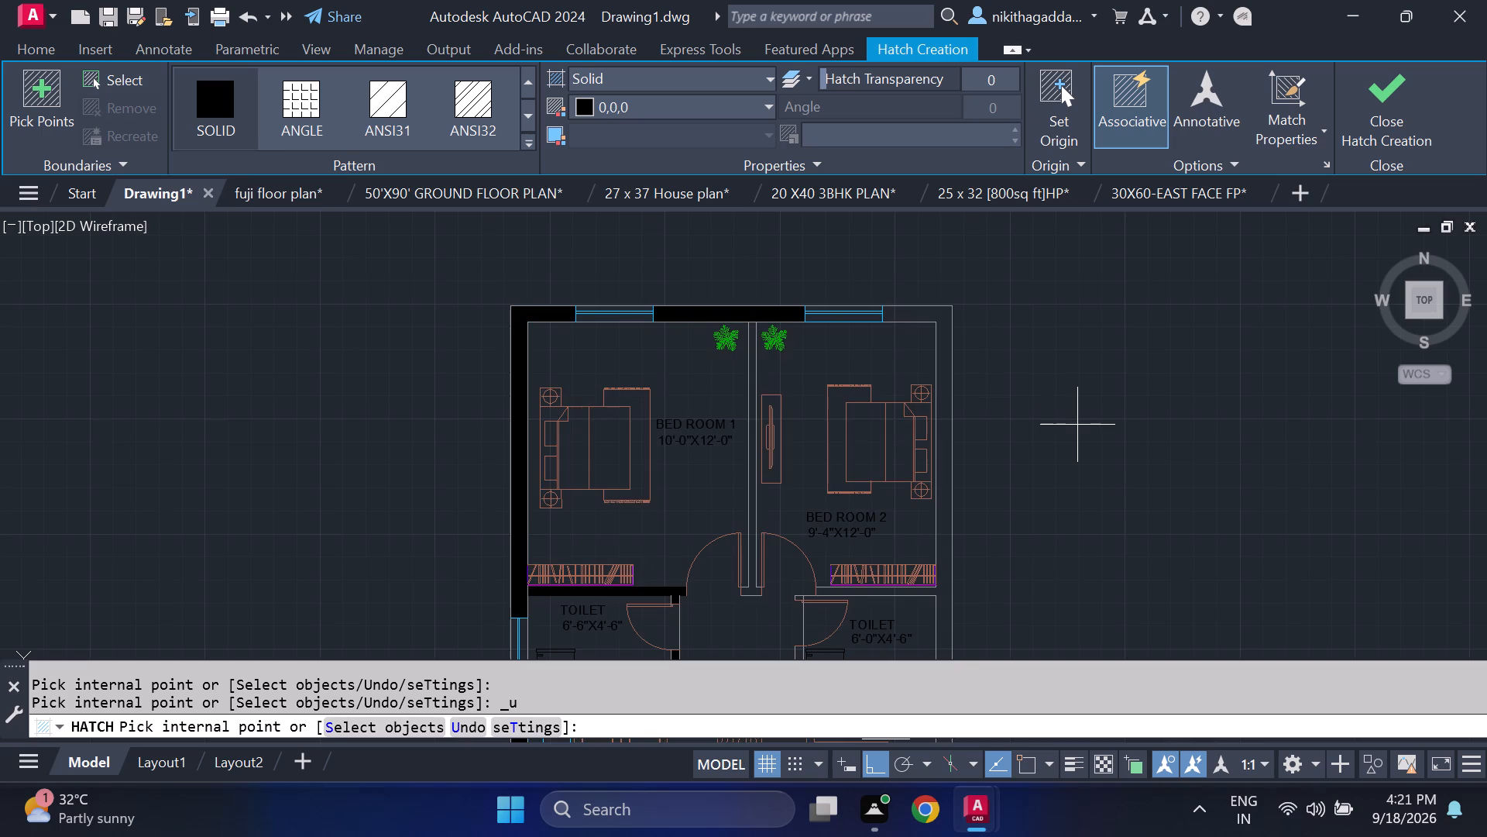
click(750, 542)
Try to solid-hatch the wall between BED ROOM 2 and the 6'-0"X4'-6" toilet in black.
middle_drag(879, 523, 842, 306)
scroll(860, 397, up, 2)
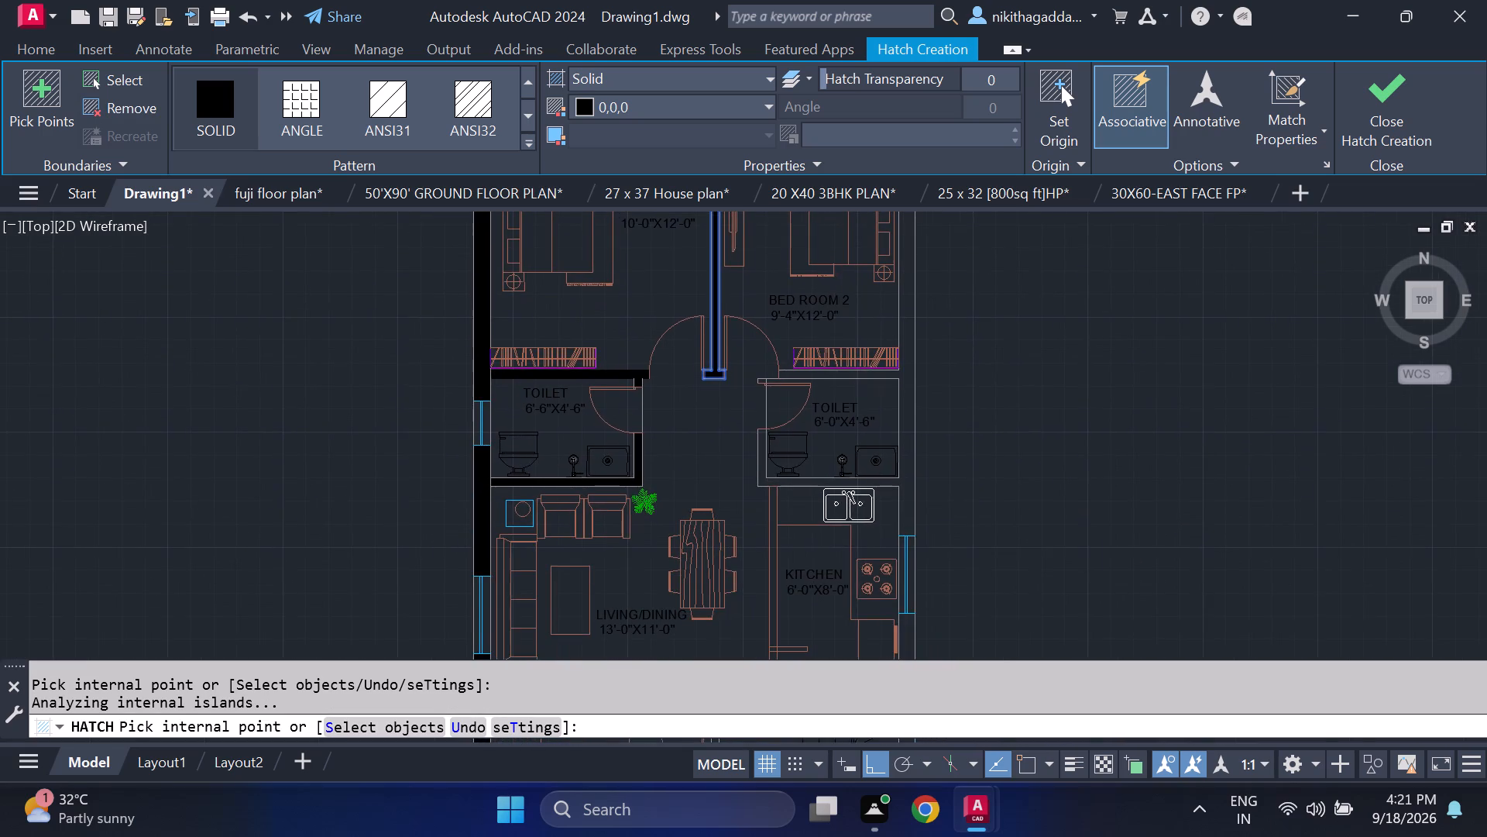
click(877, 336)
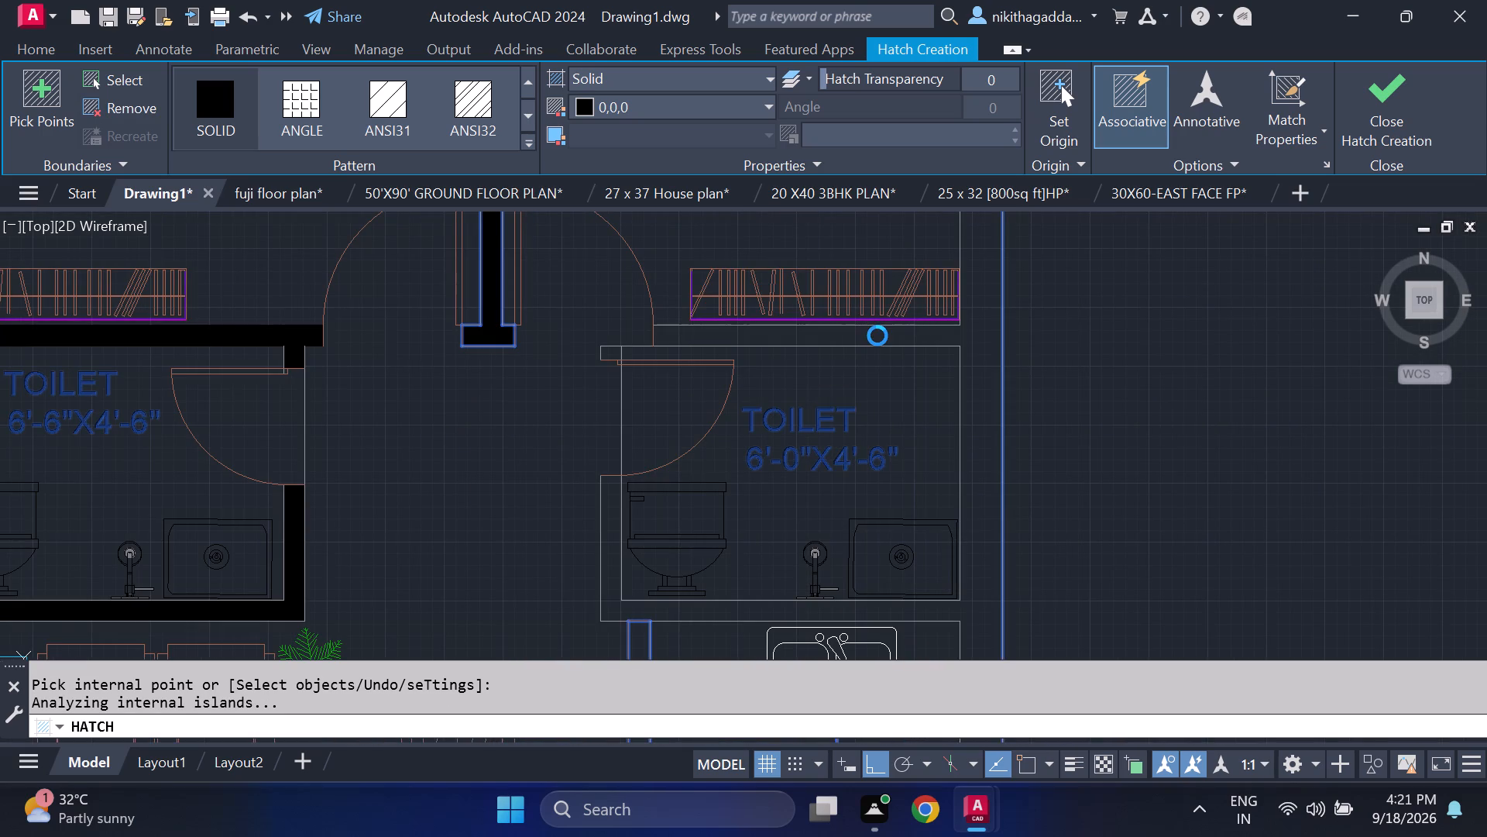
scroll(885, 343, down, 3)
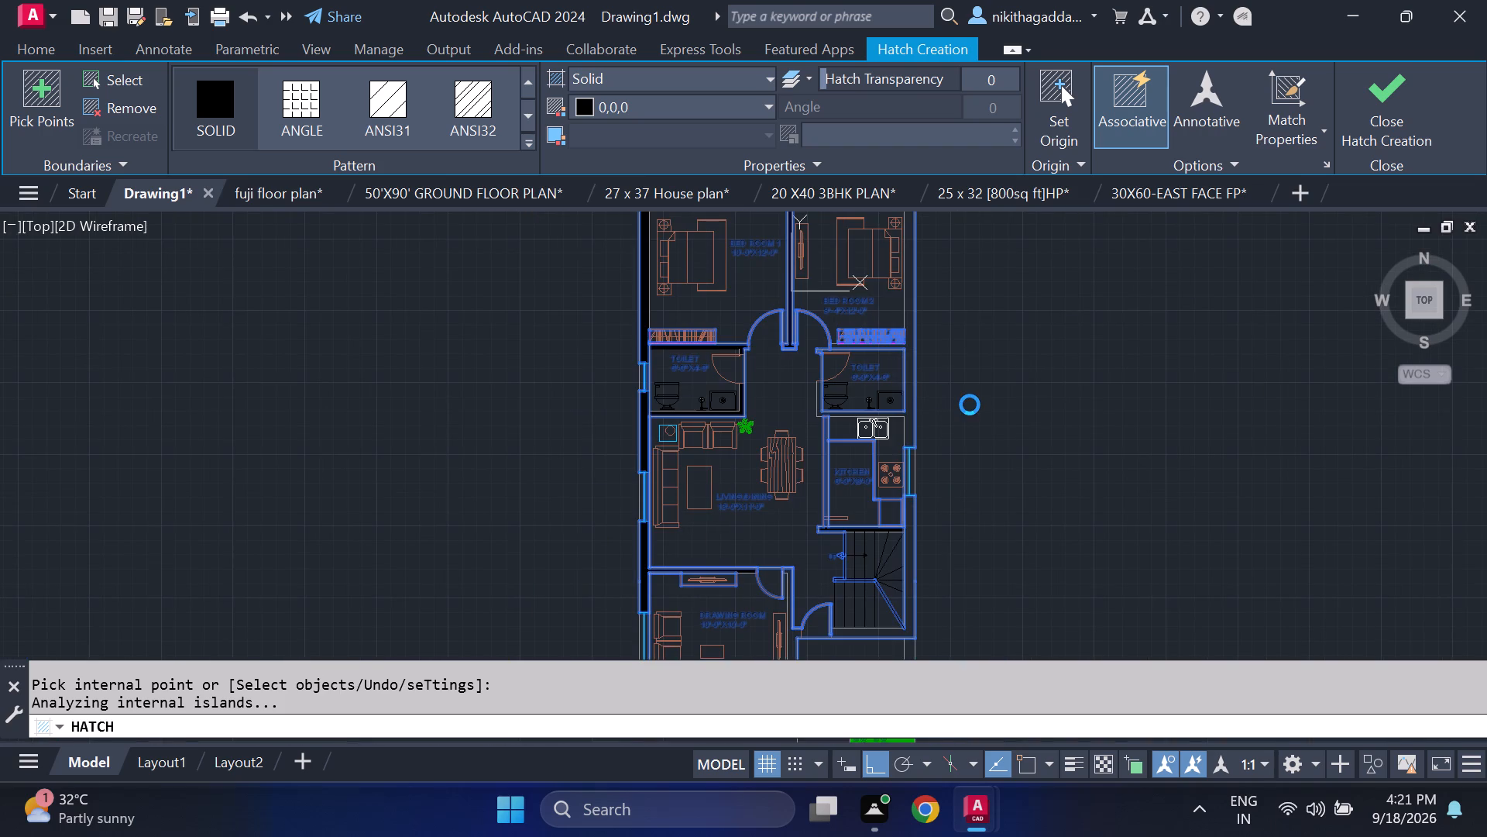
scroll(974, 415, up, 1)
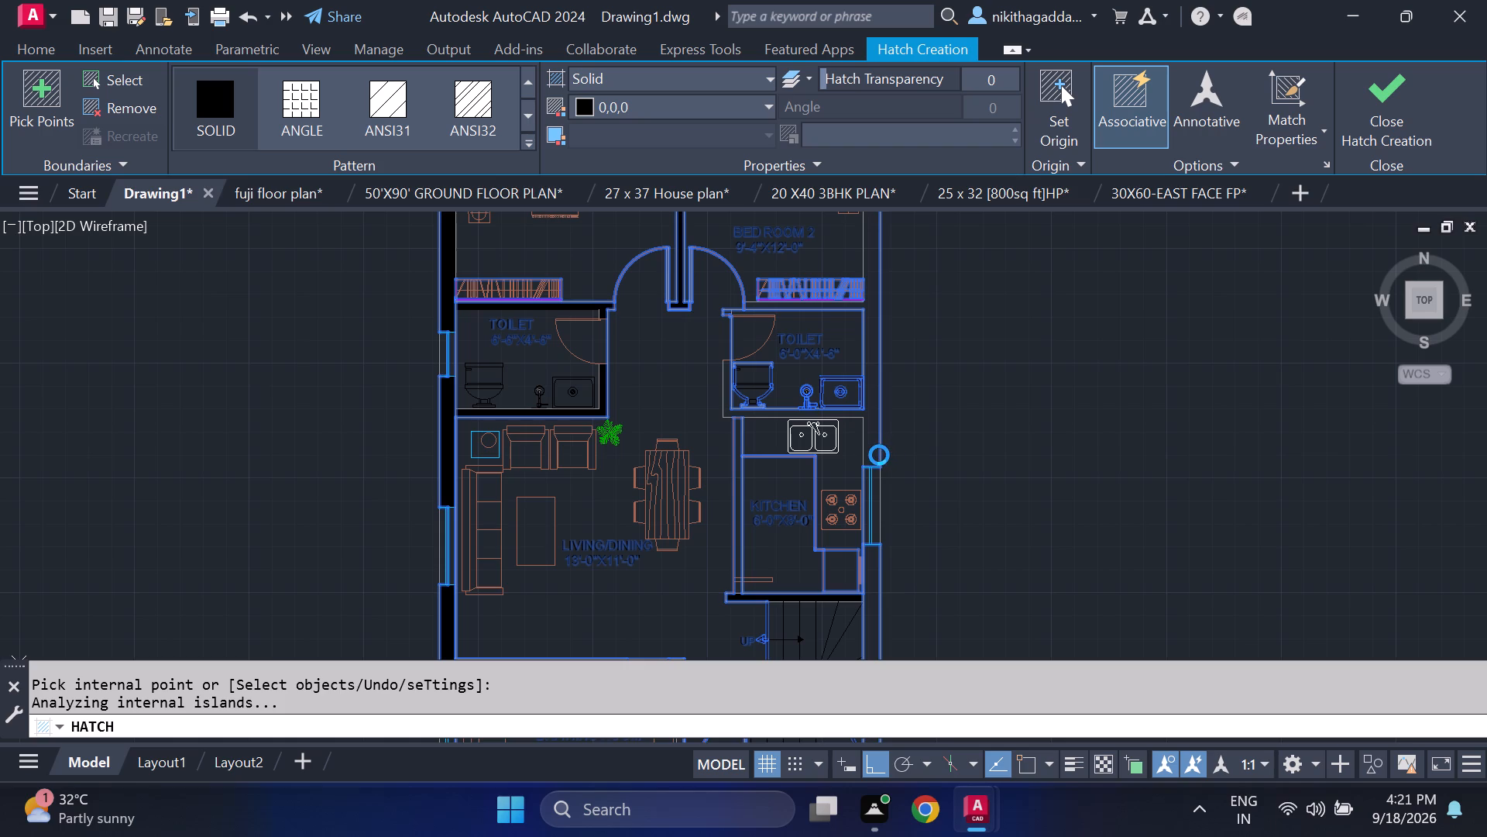
scroll(761, 326, up, 2)
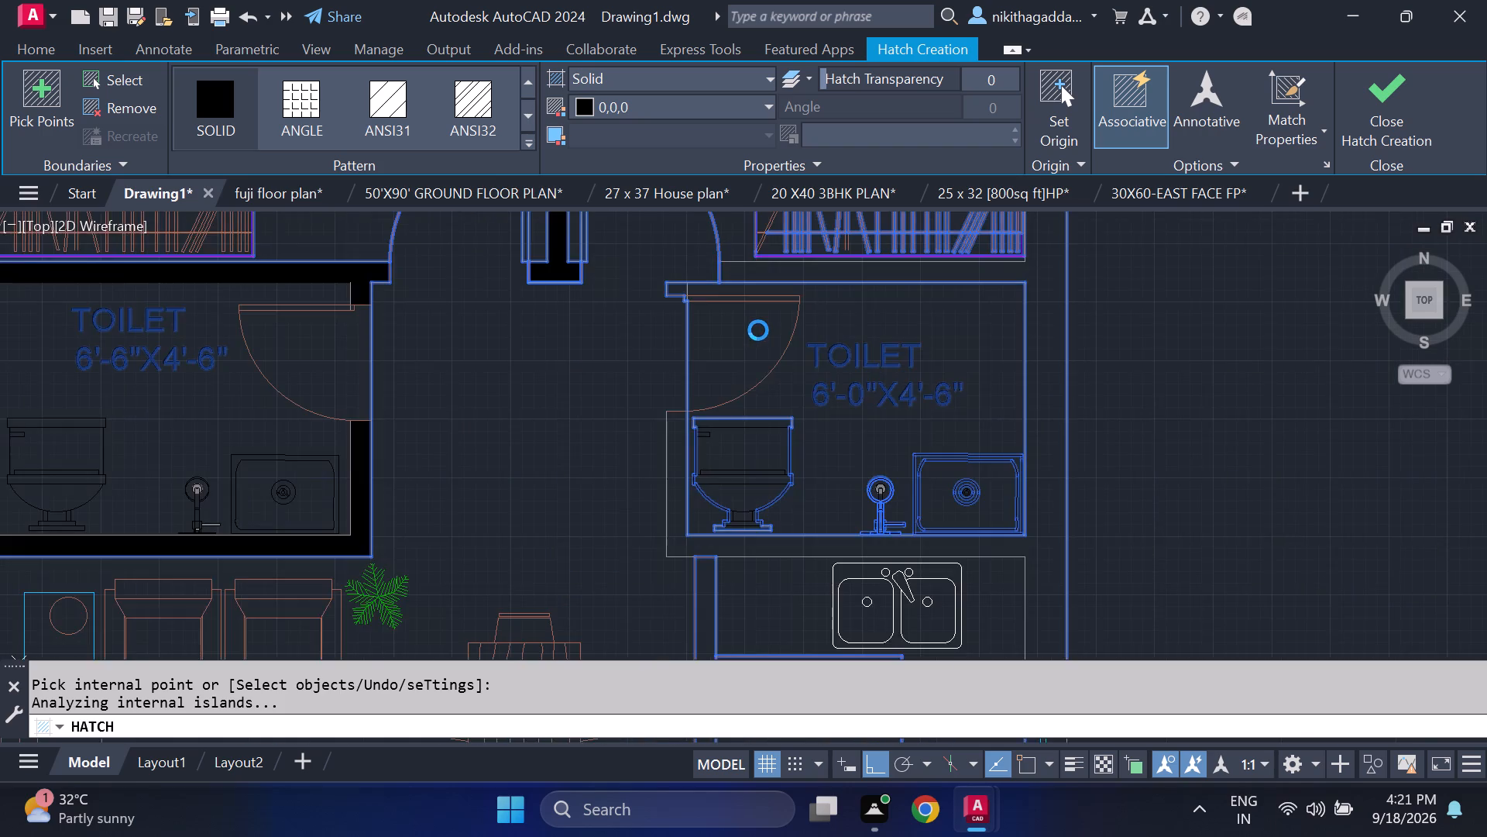
scroll(756, 334, up, 1)
scroll(745, 352, down, 4)
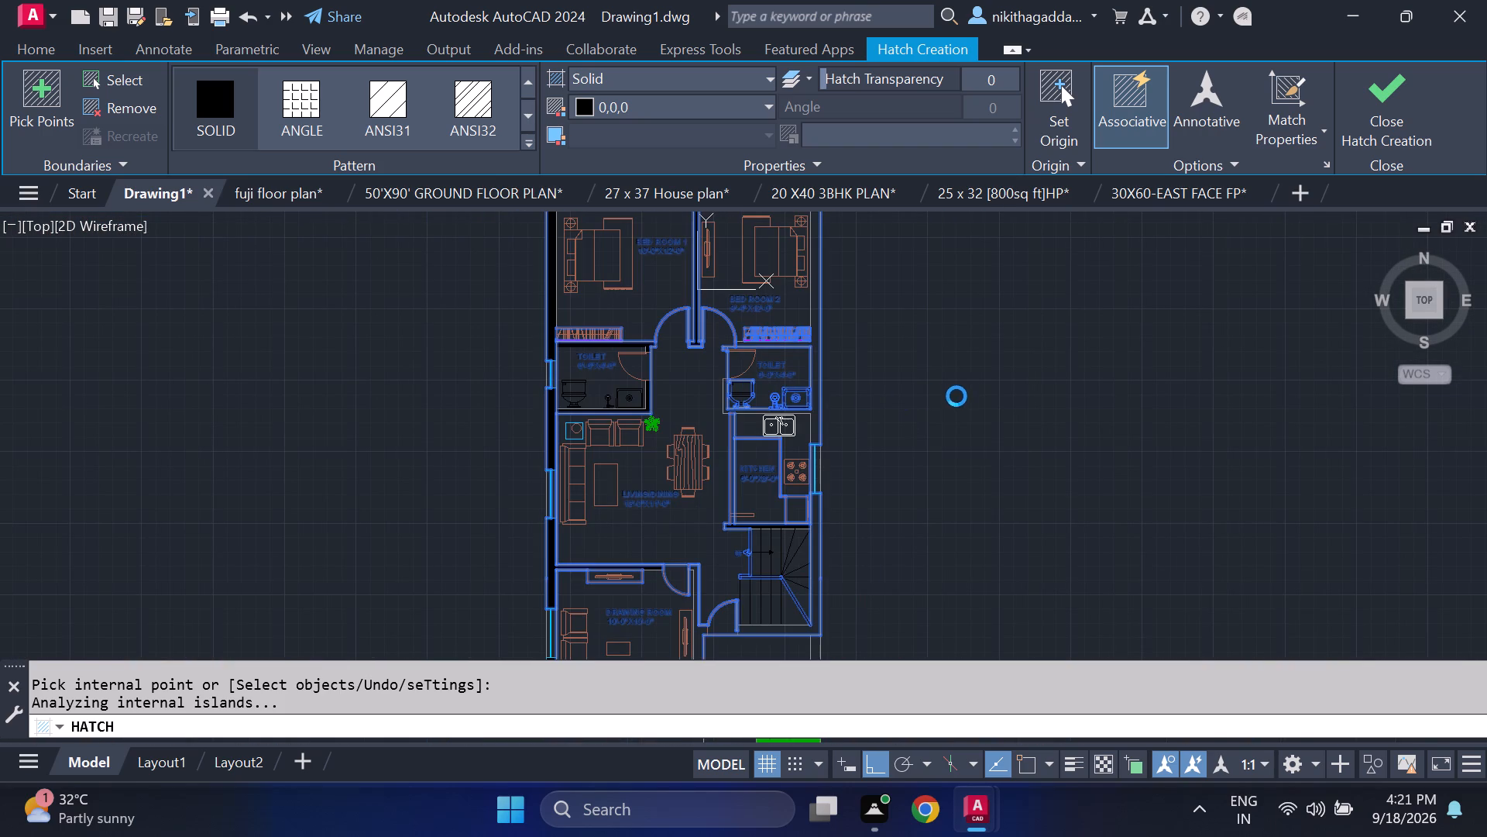
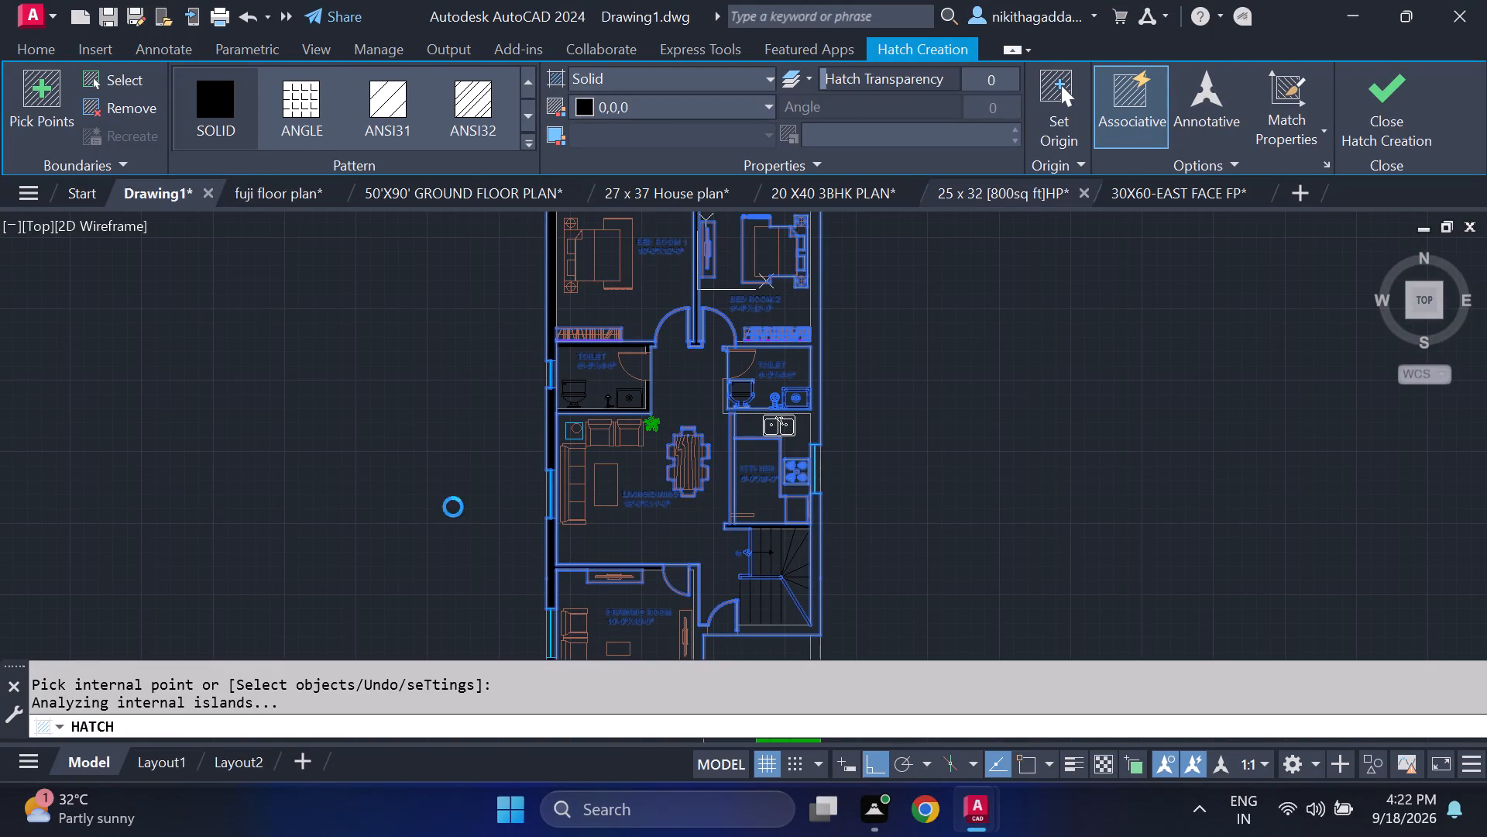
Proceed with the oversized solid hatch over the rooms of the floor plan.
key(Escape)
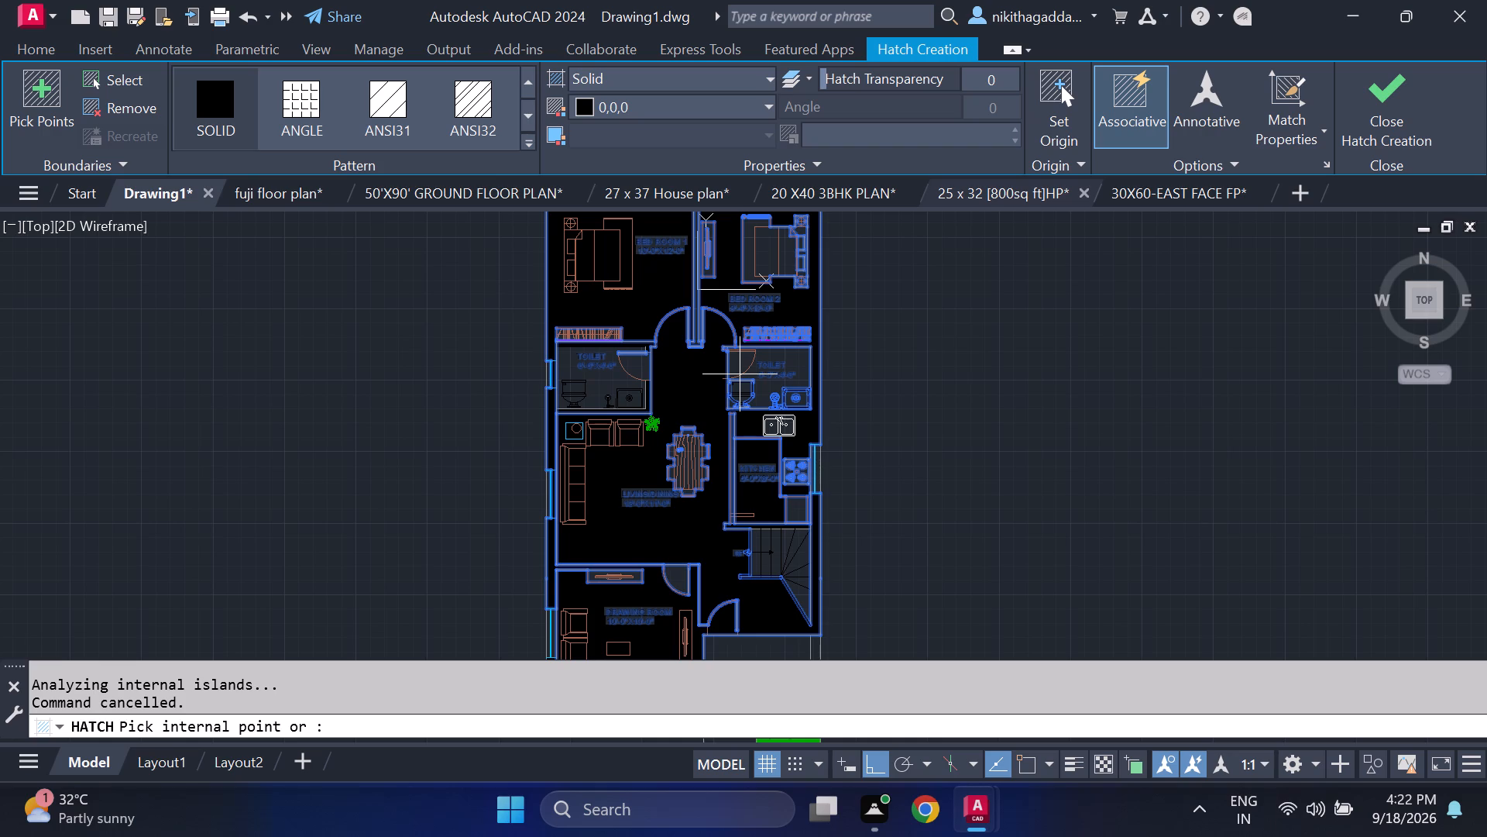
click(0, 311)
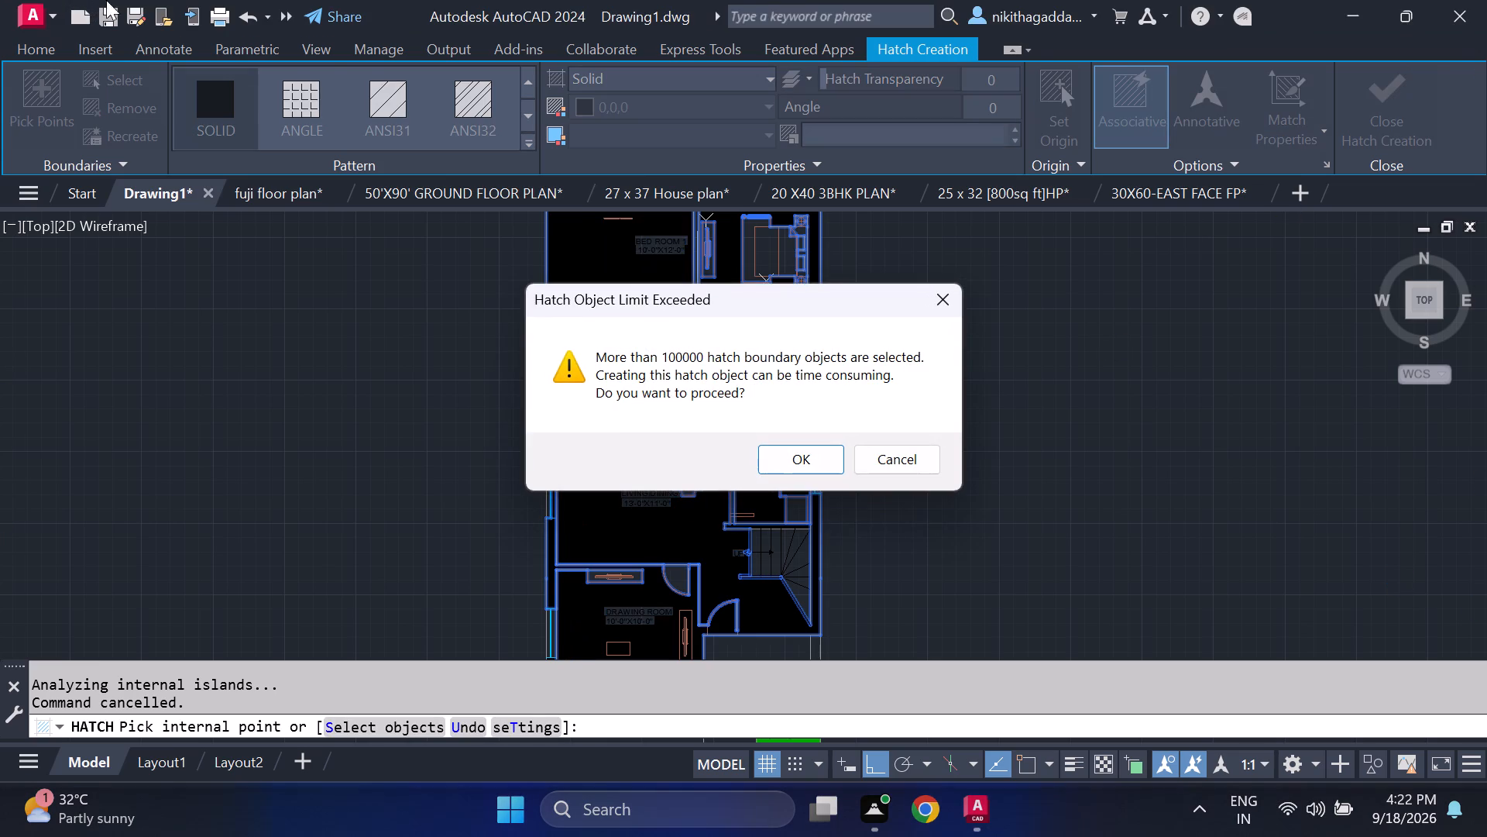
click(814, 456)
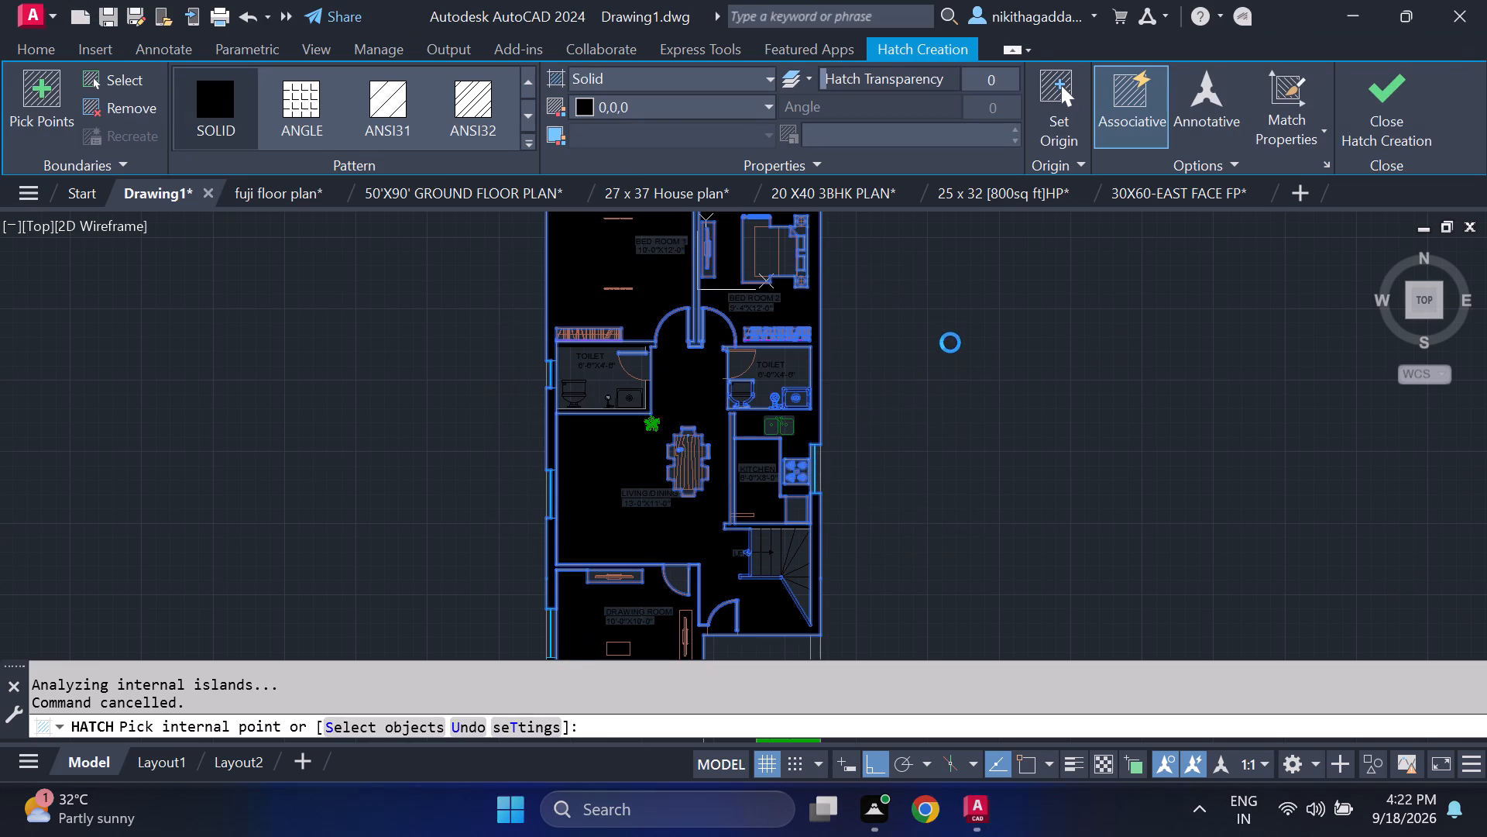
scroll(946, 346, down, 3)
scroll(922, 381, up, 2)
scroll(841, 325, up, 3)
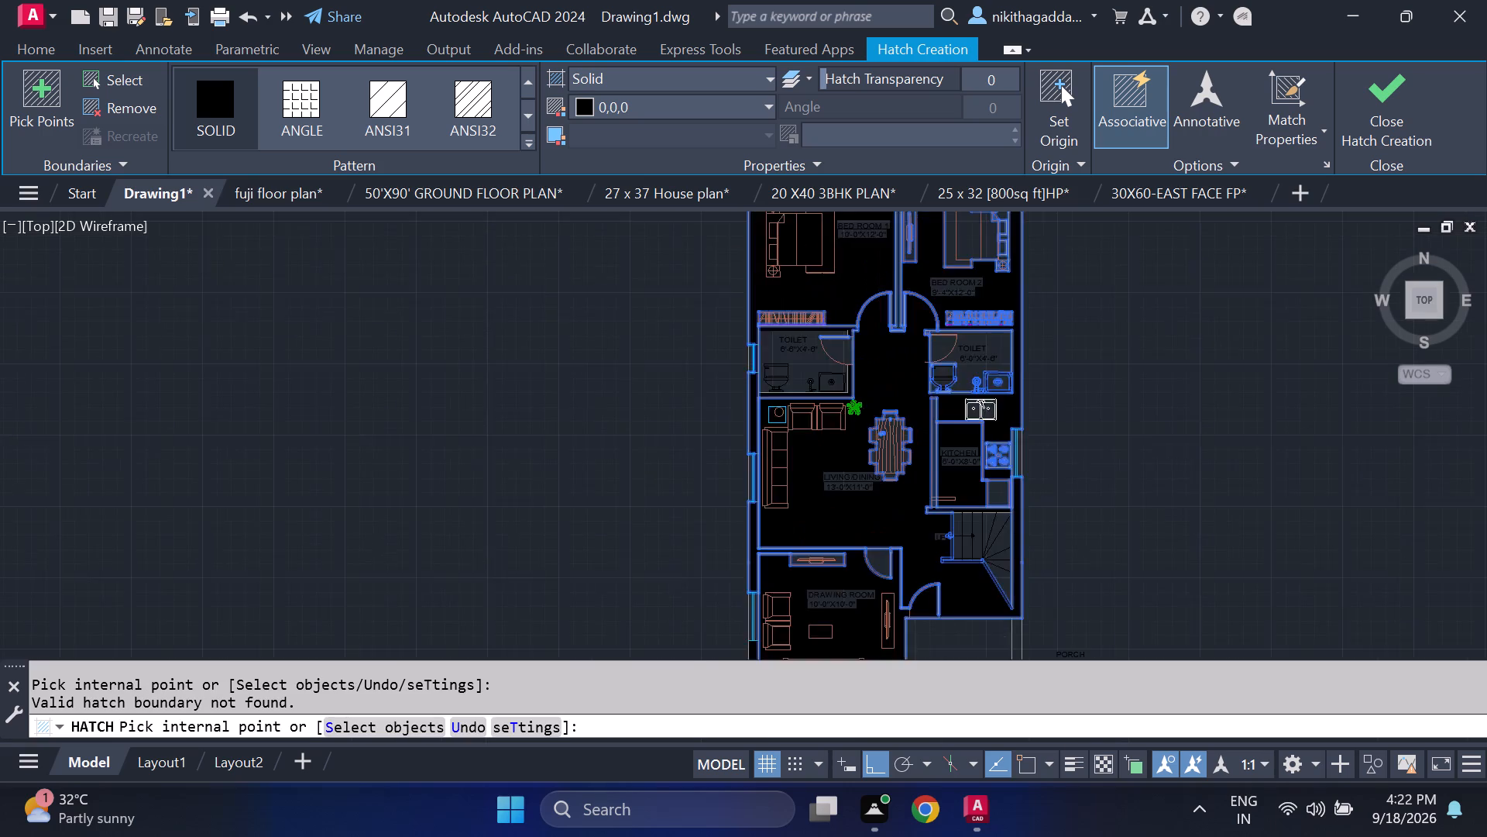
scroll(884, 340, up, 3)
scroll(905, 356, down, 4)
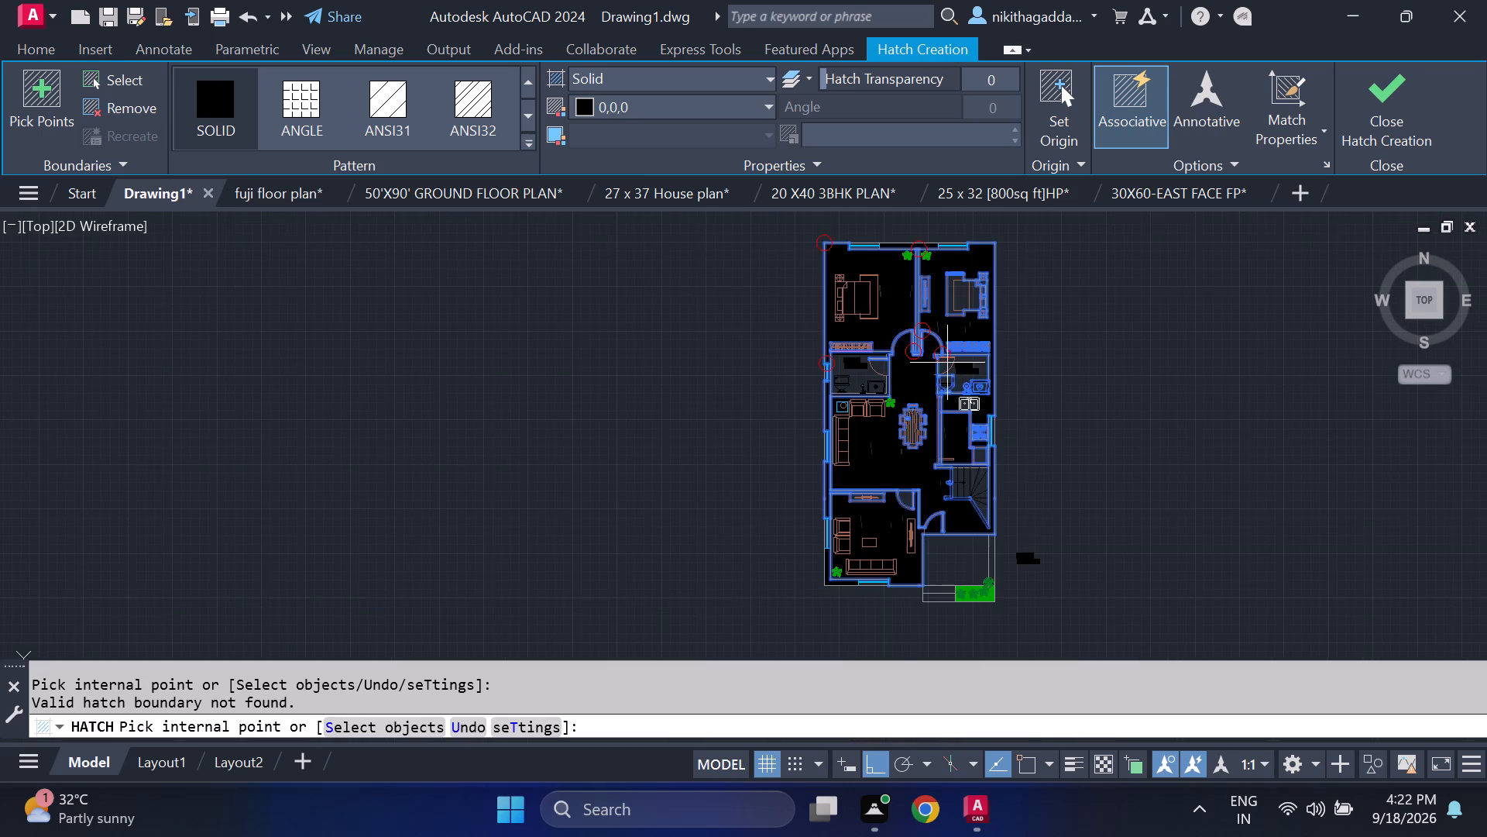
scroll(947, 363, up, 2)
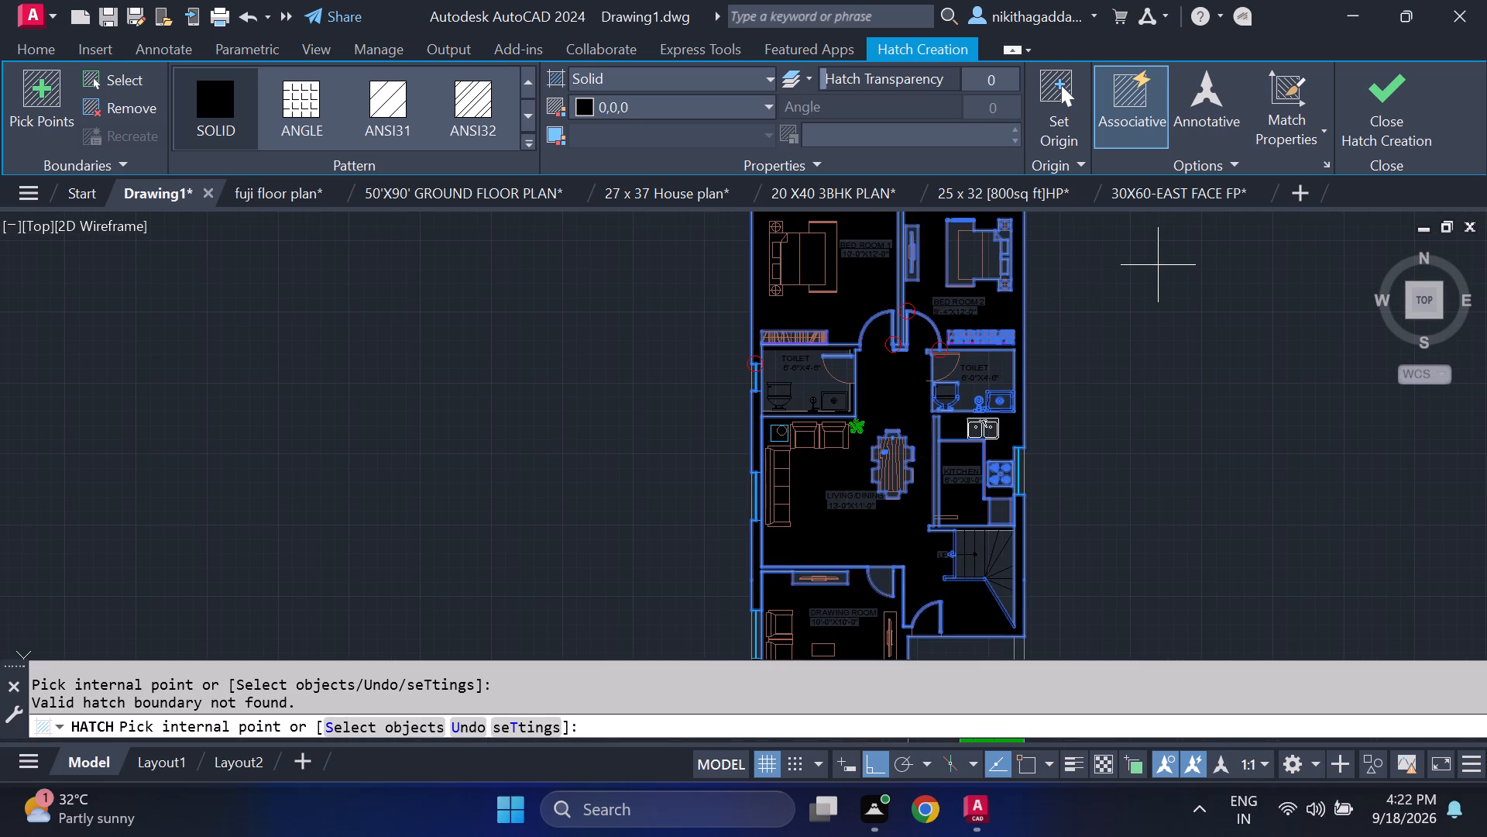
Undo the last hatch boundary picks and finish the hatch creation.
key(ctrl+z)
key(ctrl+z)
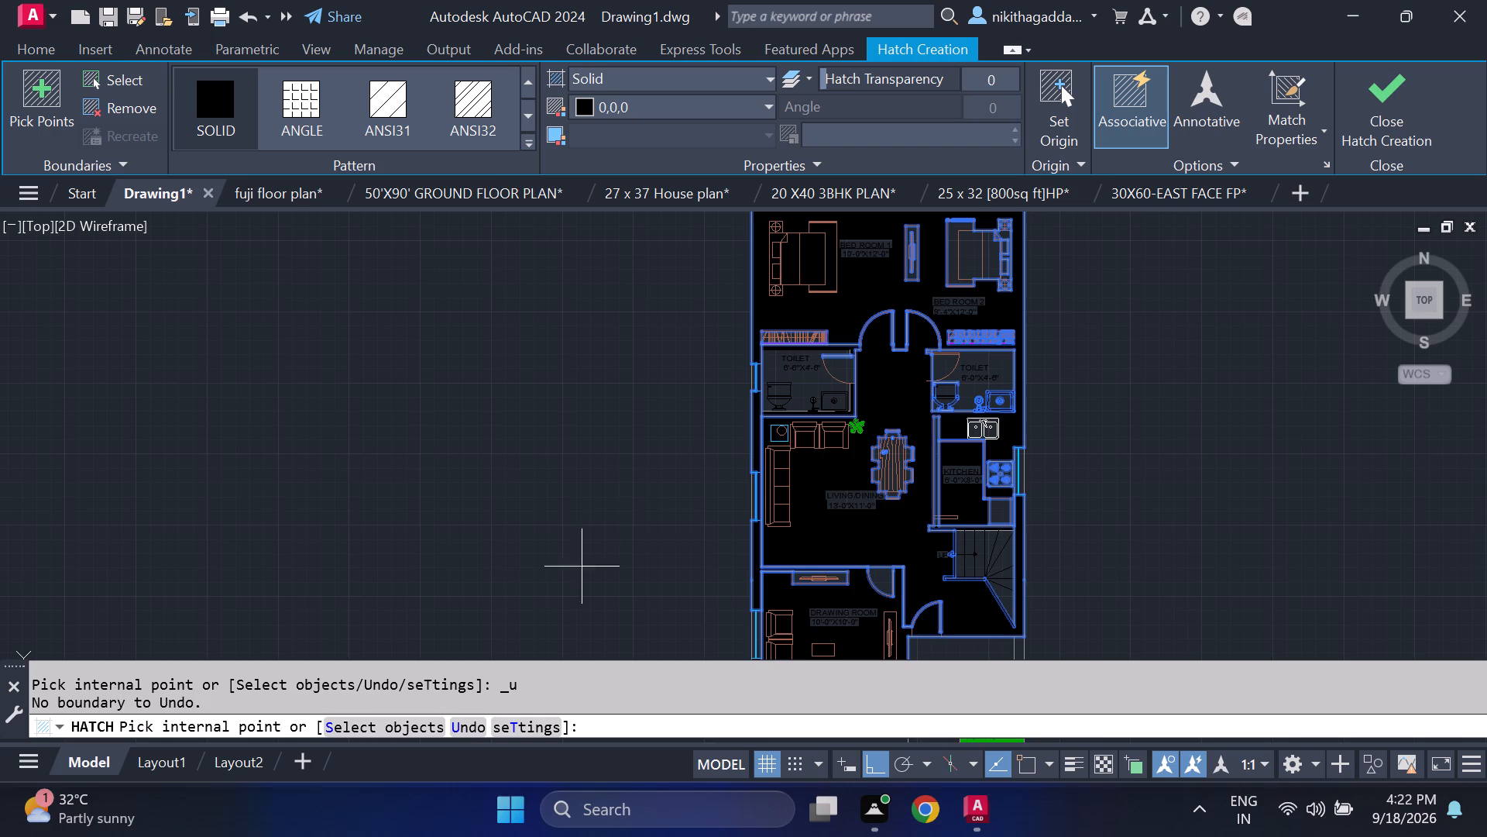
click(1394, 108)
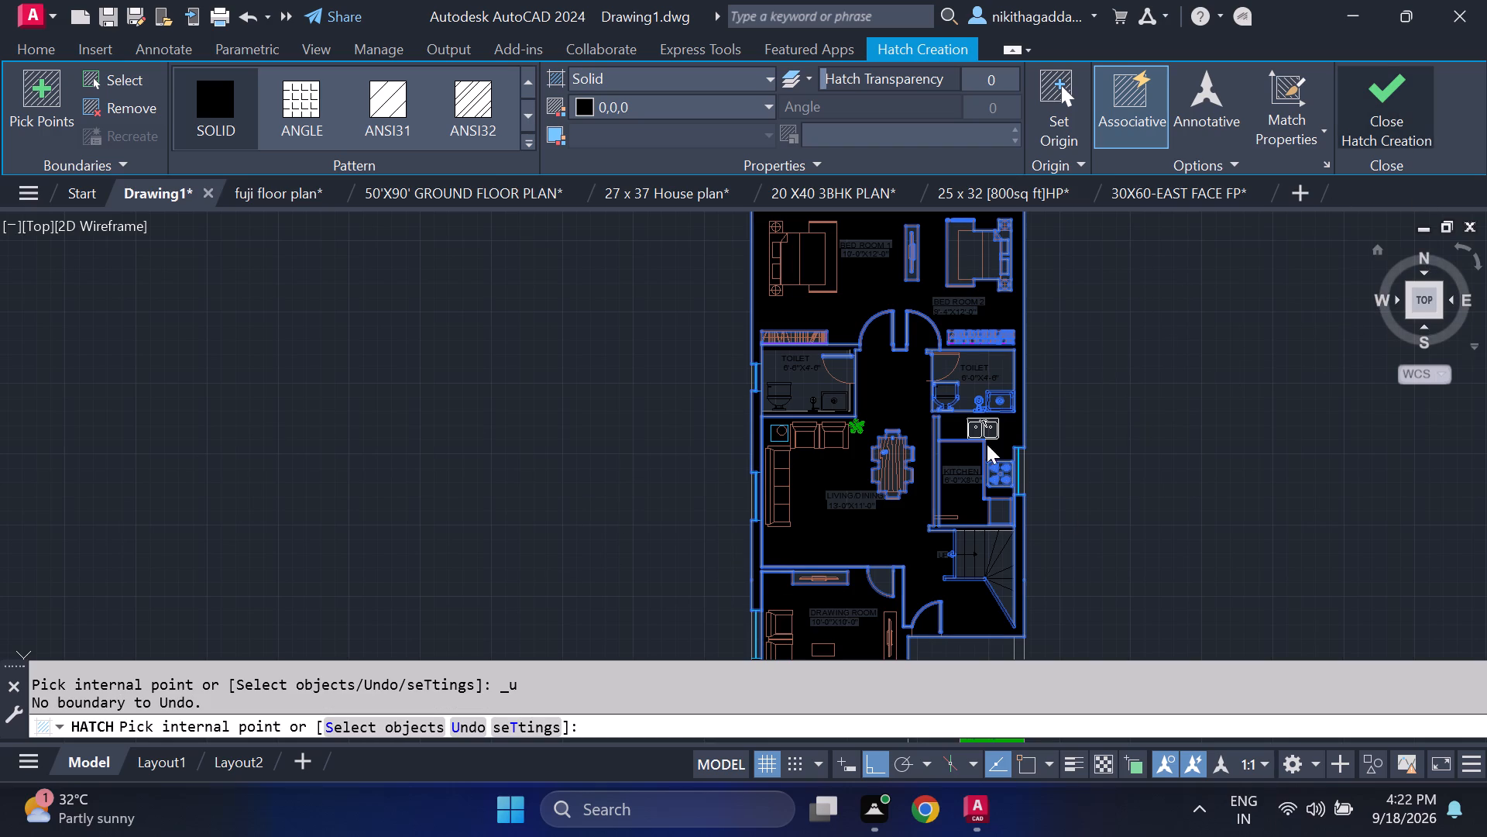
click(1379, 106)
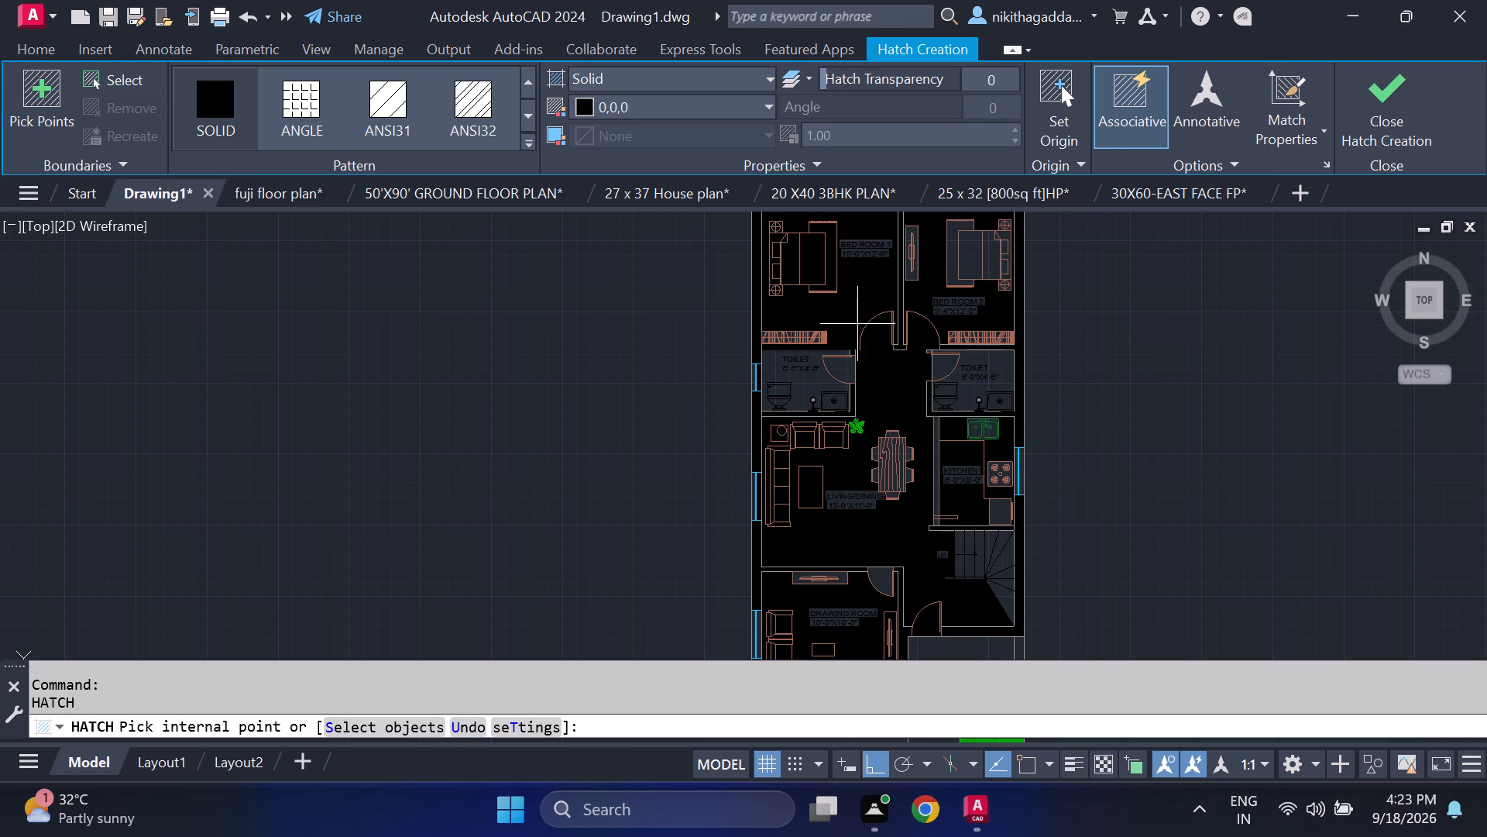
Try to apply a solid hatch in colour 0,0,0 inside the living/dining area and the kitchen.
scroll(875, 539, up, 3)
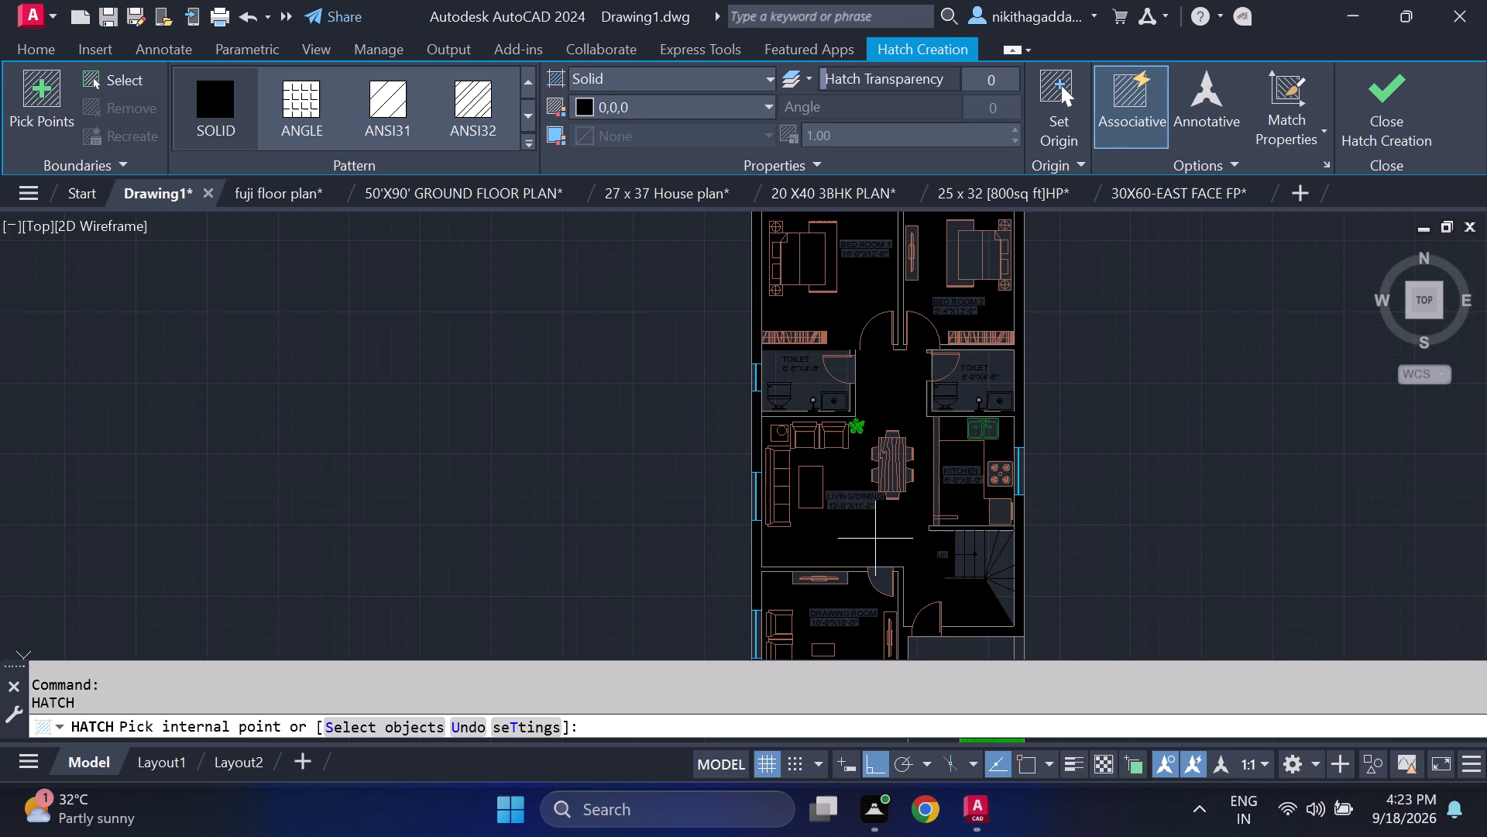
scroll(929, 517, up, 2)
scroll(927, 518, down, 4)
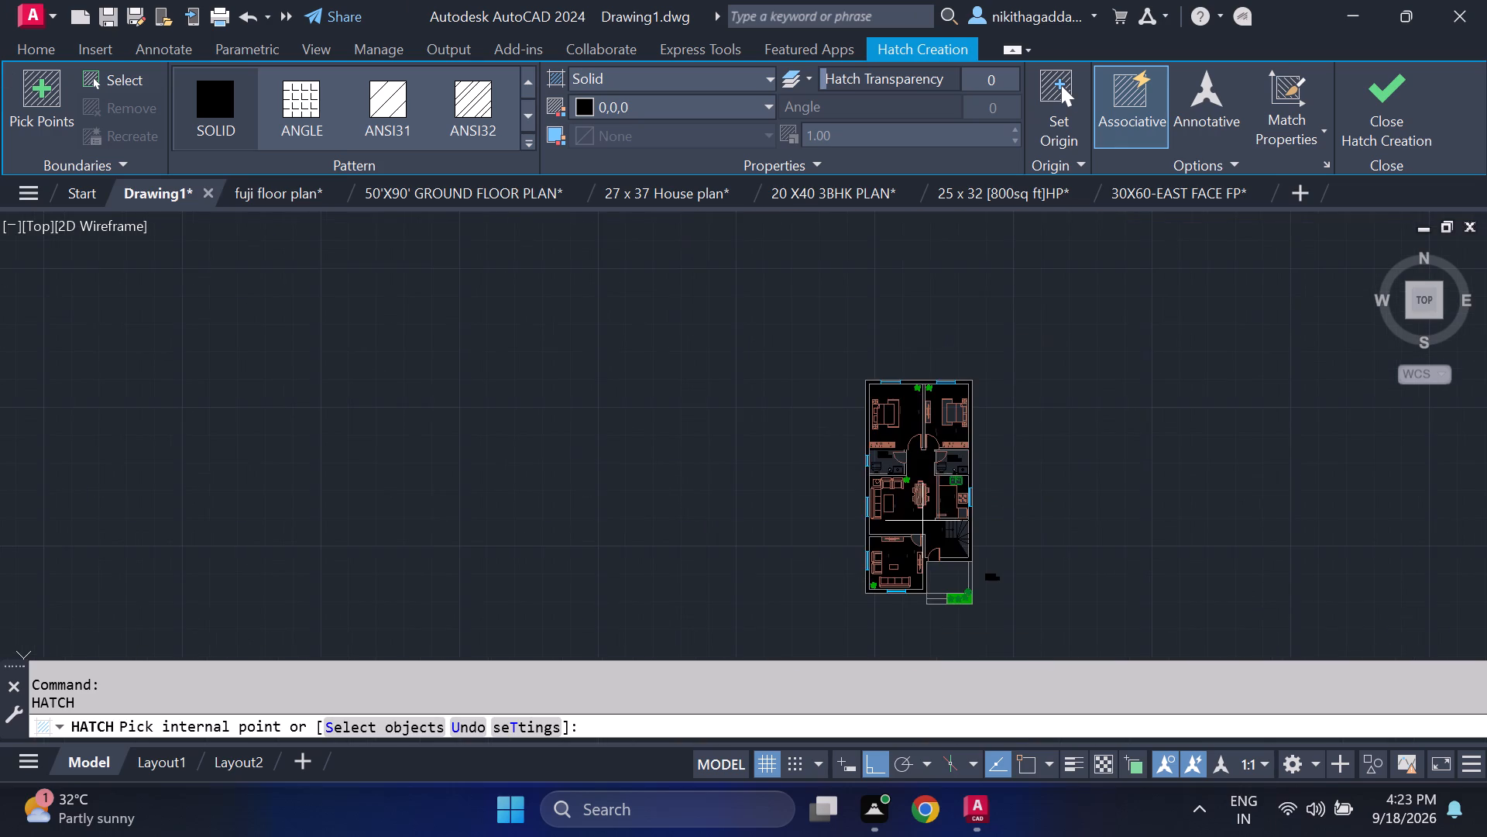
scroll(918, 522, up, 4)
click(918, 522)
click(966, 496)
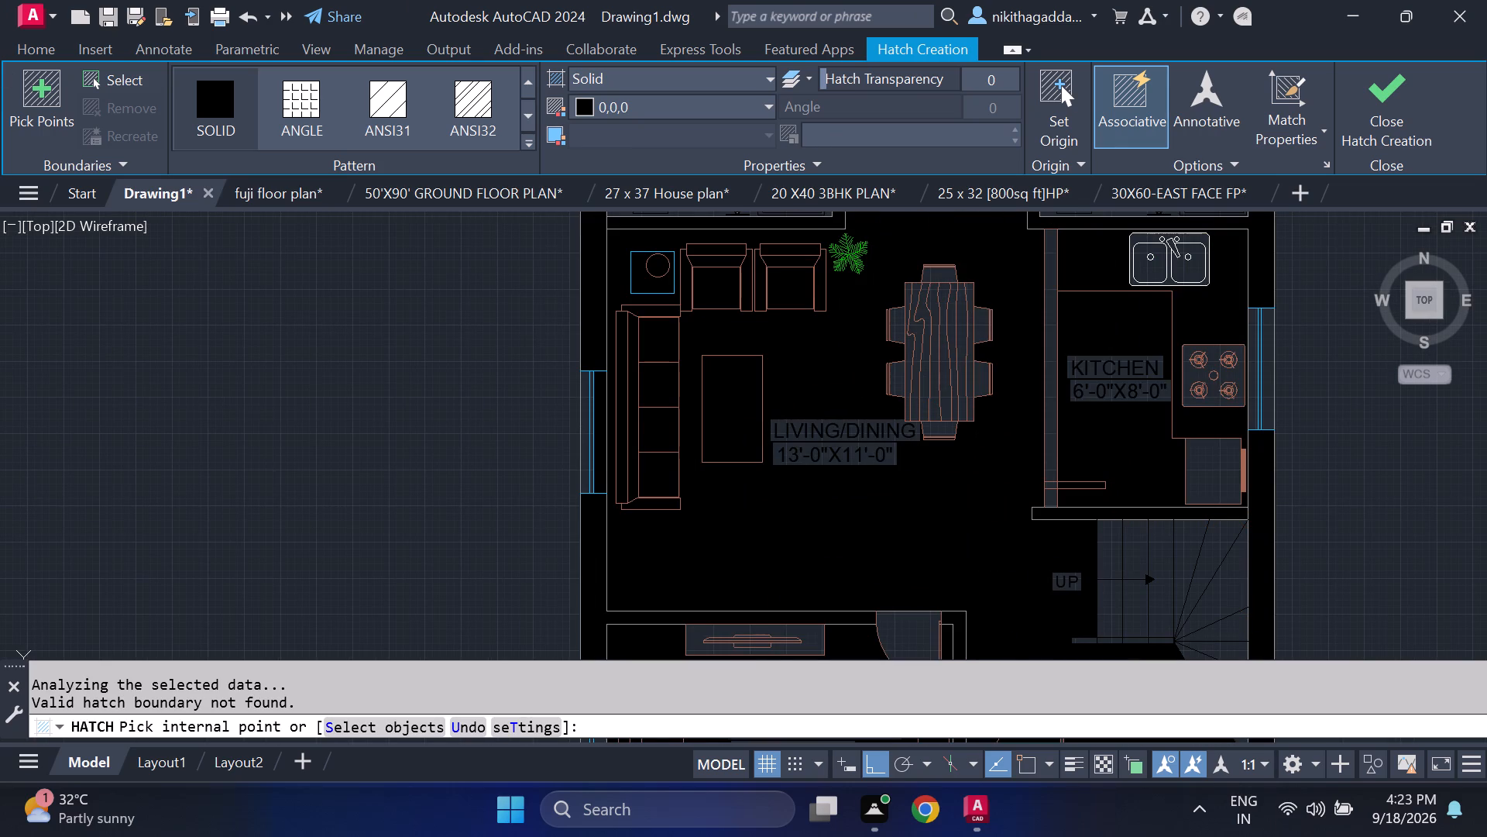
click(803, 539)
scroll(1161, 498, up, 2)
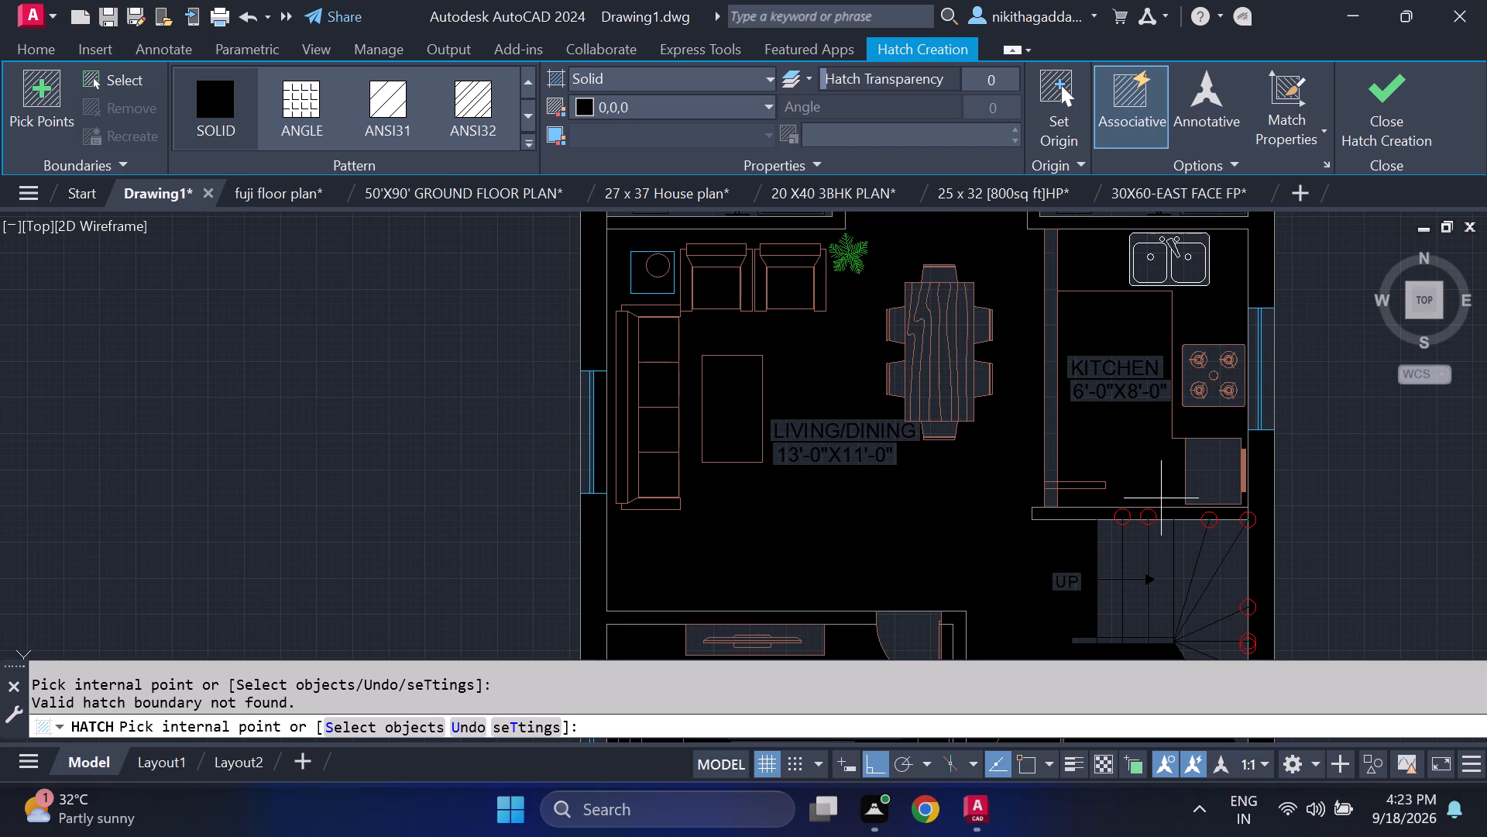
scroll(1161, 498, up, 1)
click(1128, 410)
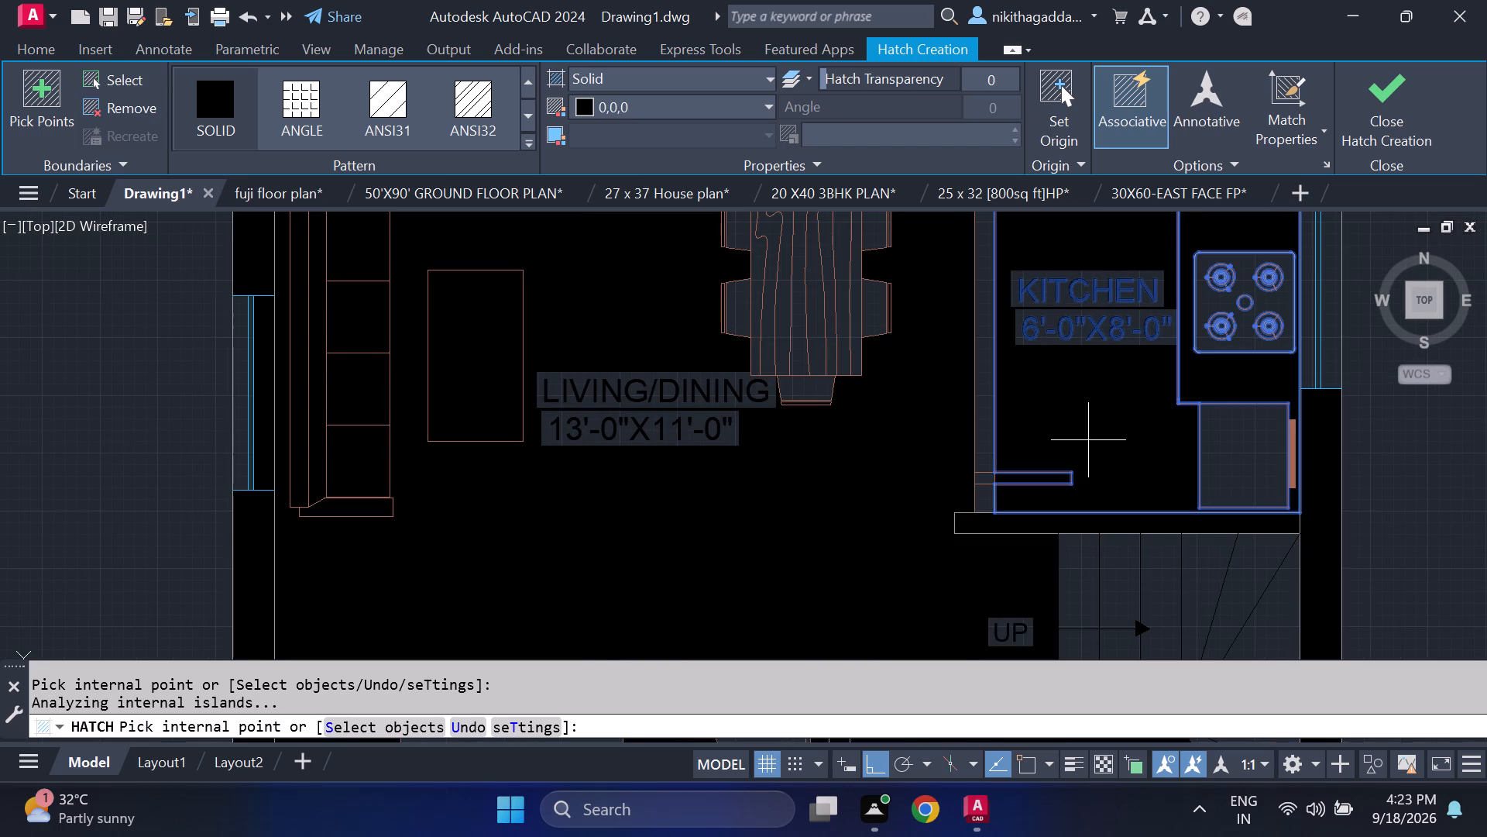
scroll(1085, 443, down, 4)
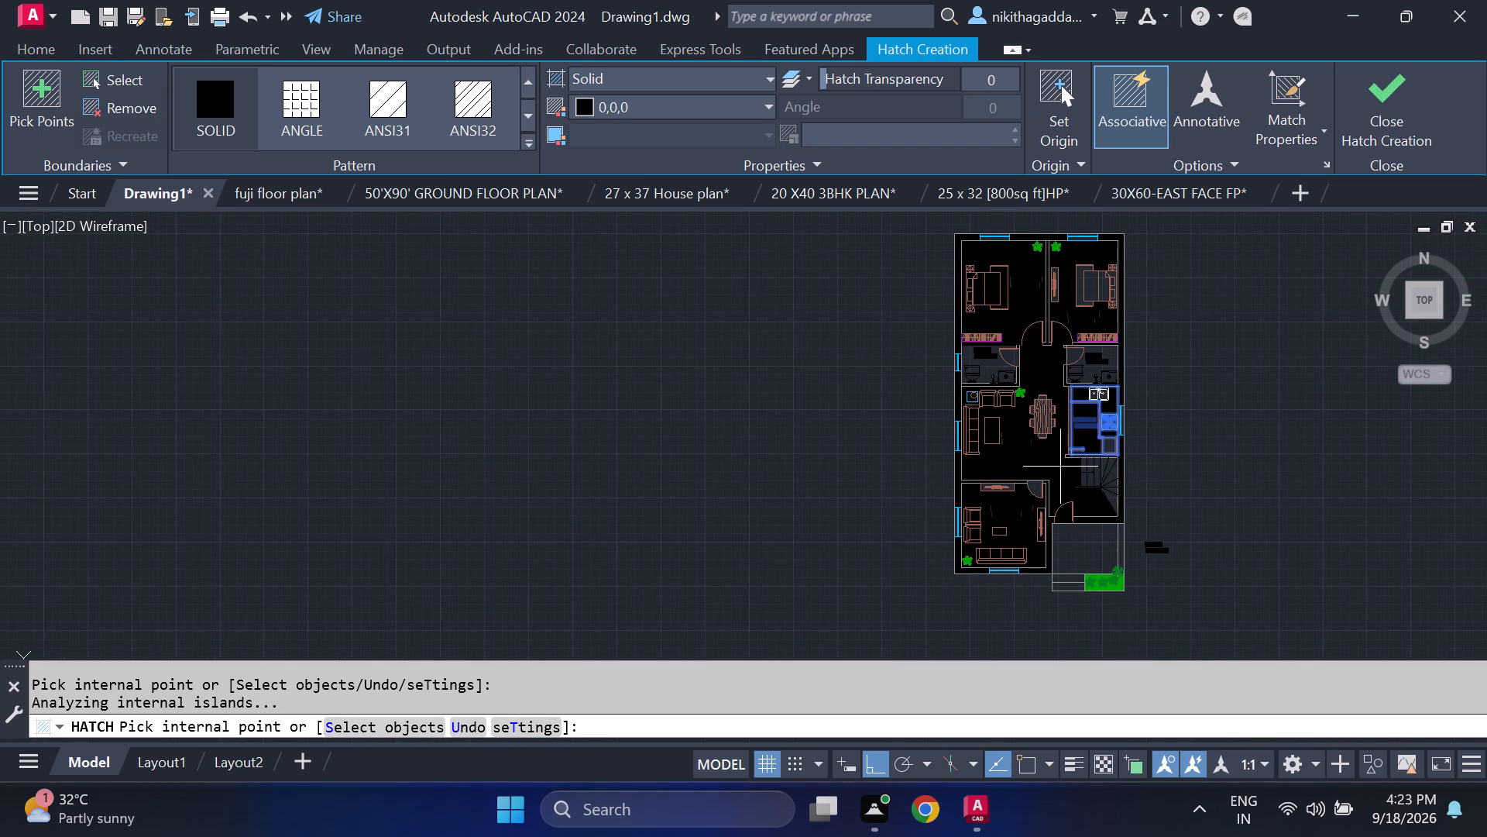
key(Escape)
Erase the solid hatch covering the room floors and the separate one filling the kitchen.
scroll(1043, 484, up, 3)
click(1035, 426)
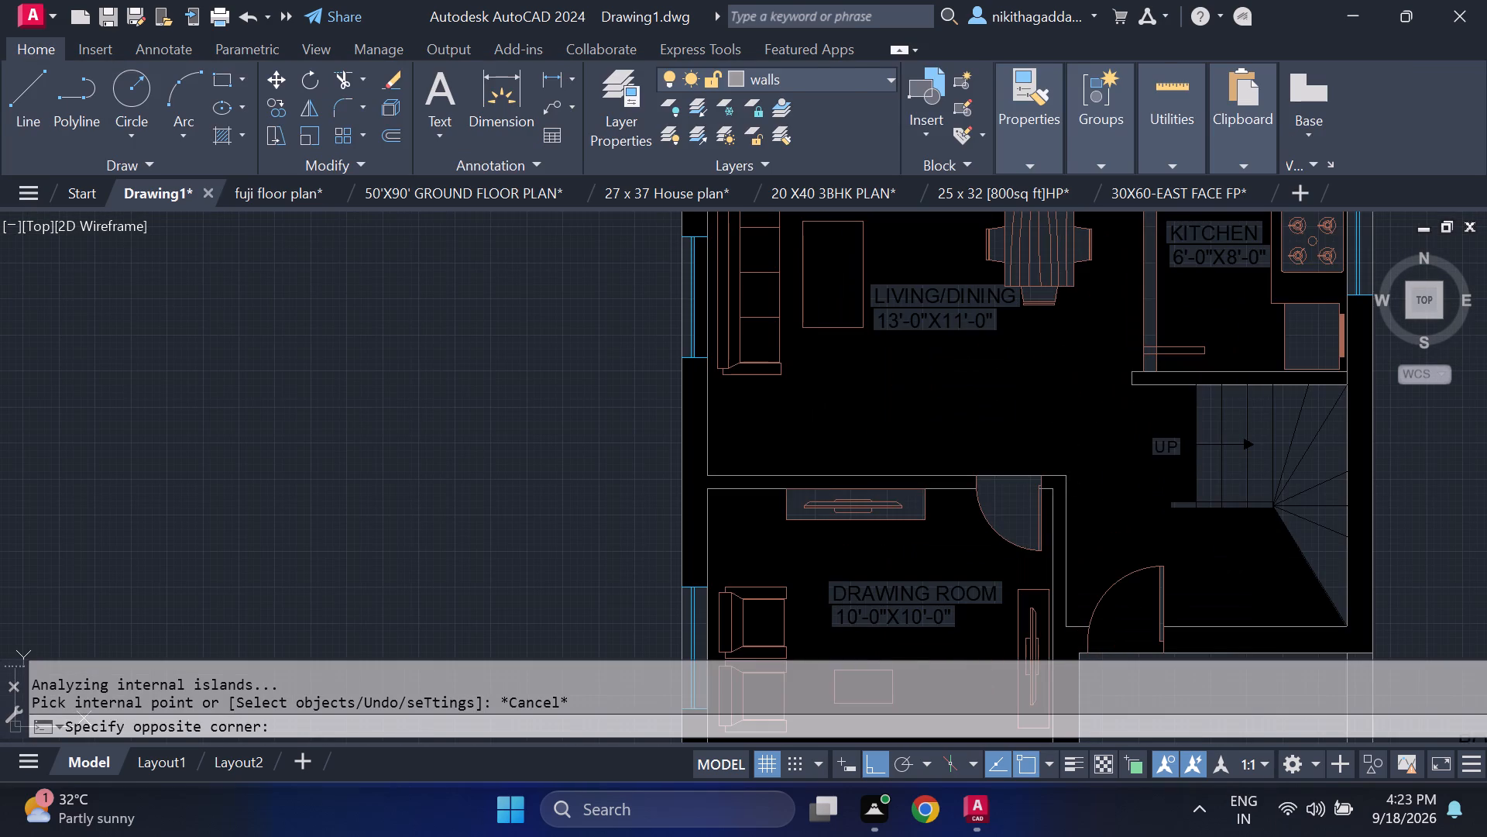
key(Delete)
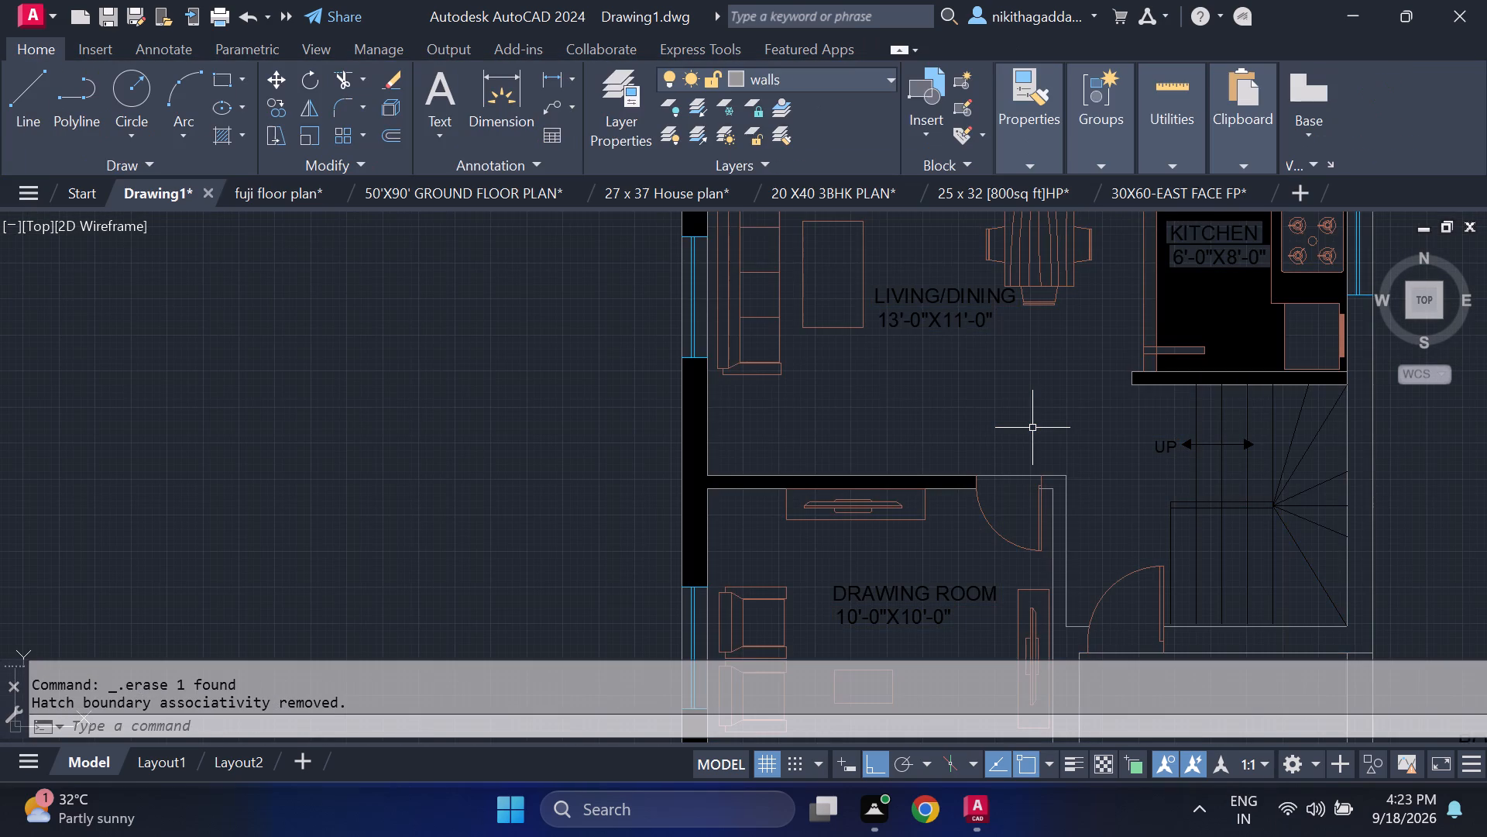
scroll(1088, 393, down, 2)
scroll(1157, 294, up, 3)
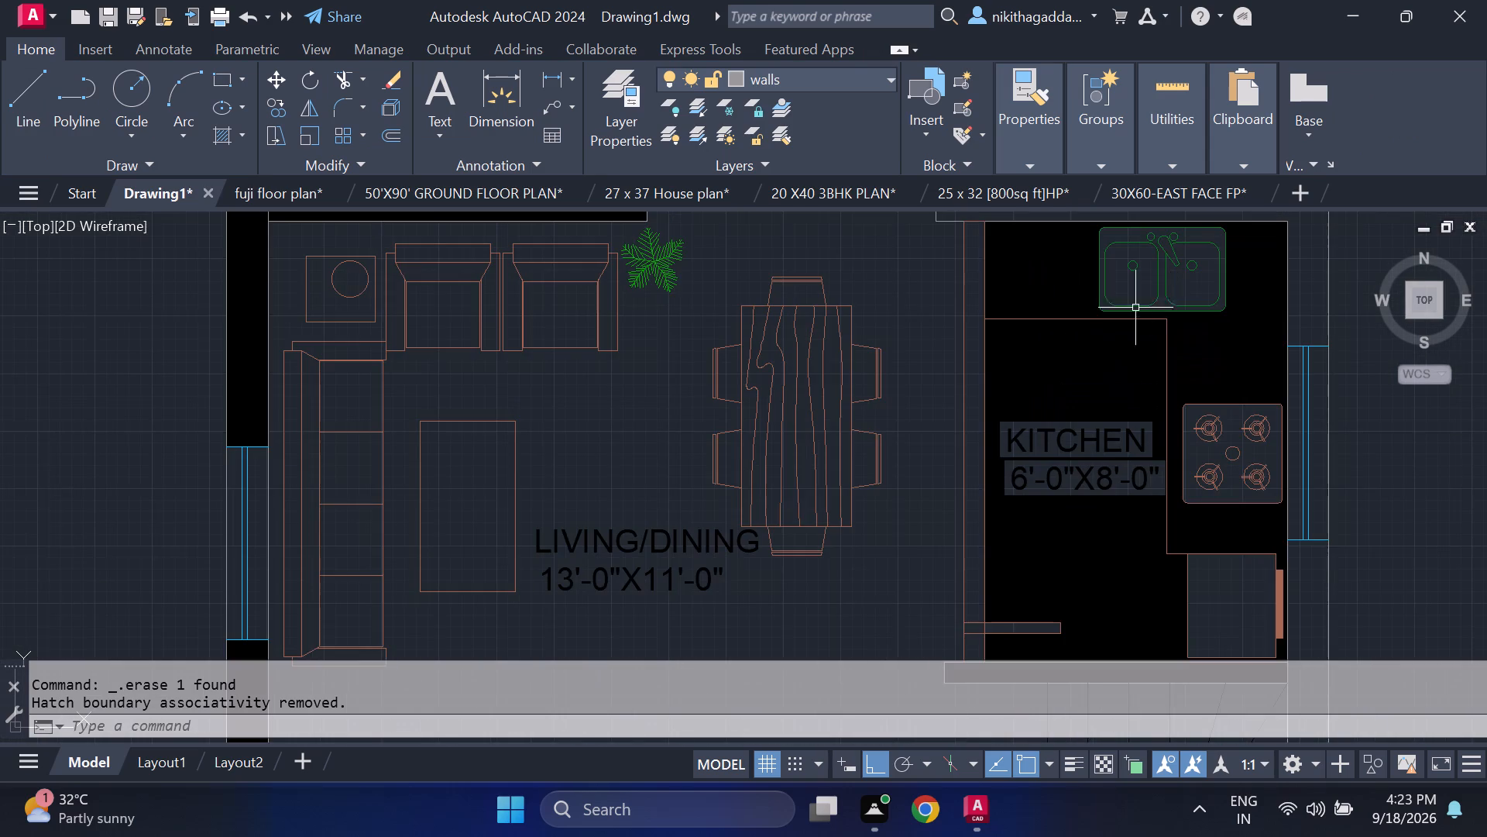
click(1090, 365)
key(Delete)
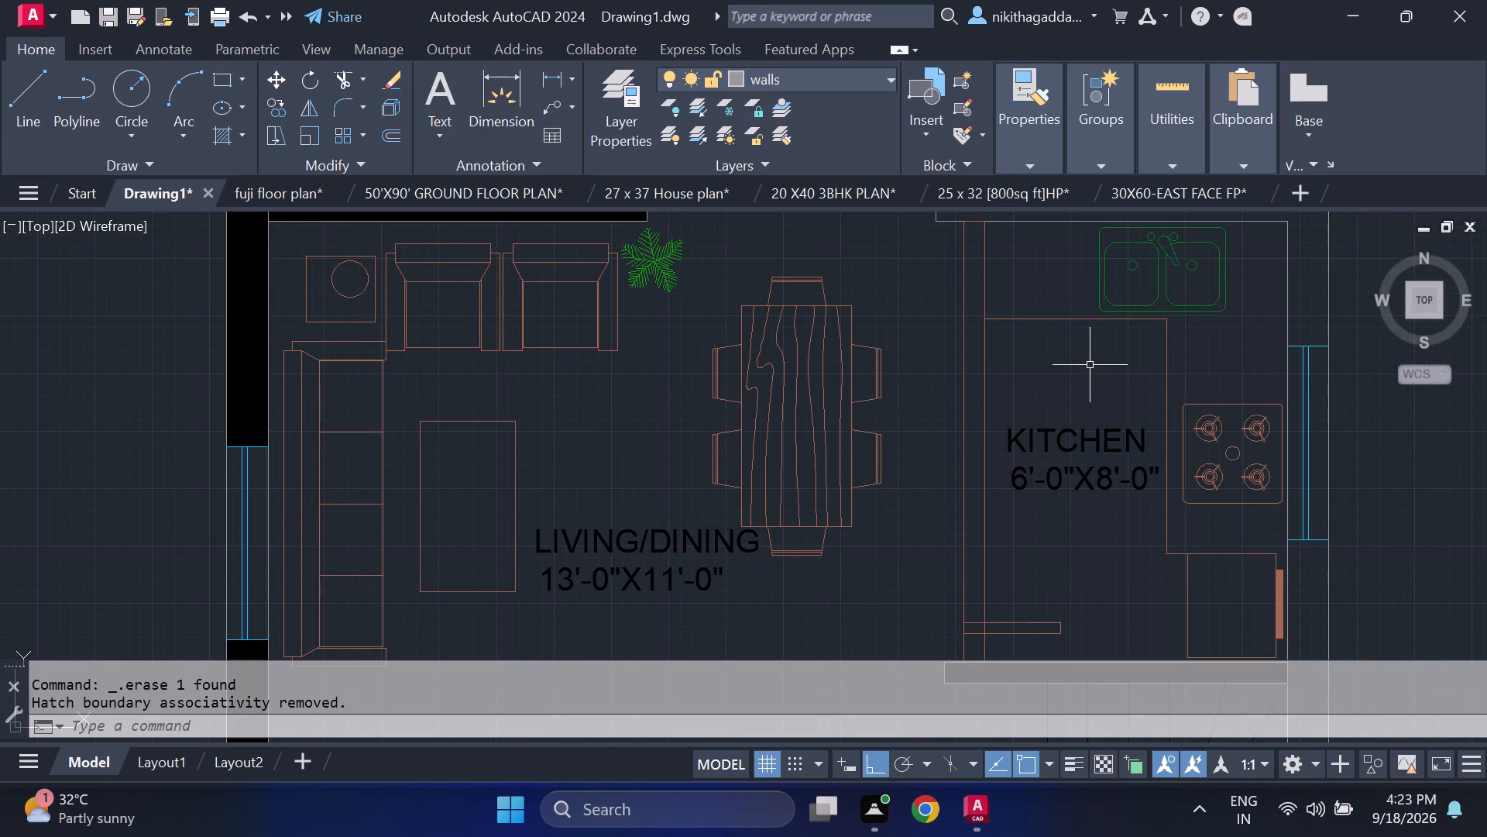
Assign the kitchen's double sink to the furniture layer.
scroll(1145, 346, down, 2)
scroll(1169, 315, up, 3)
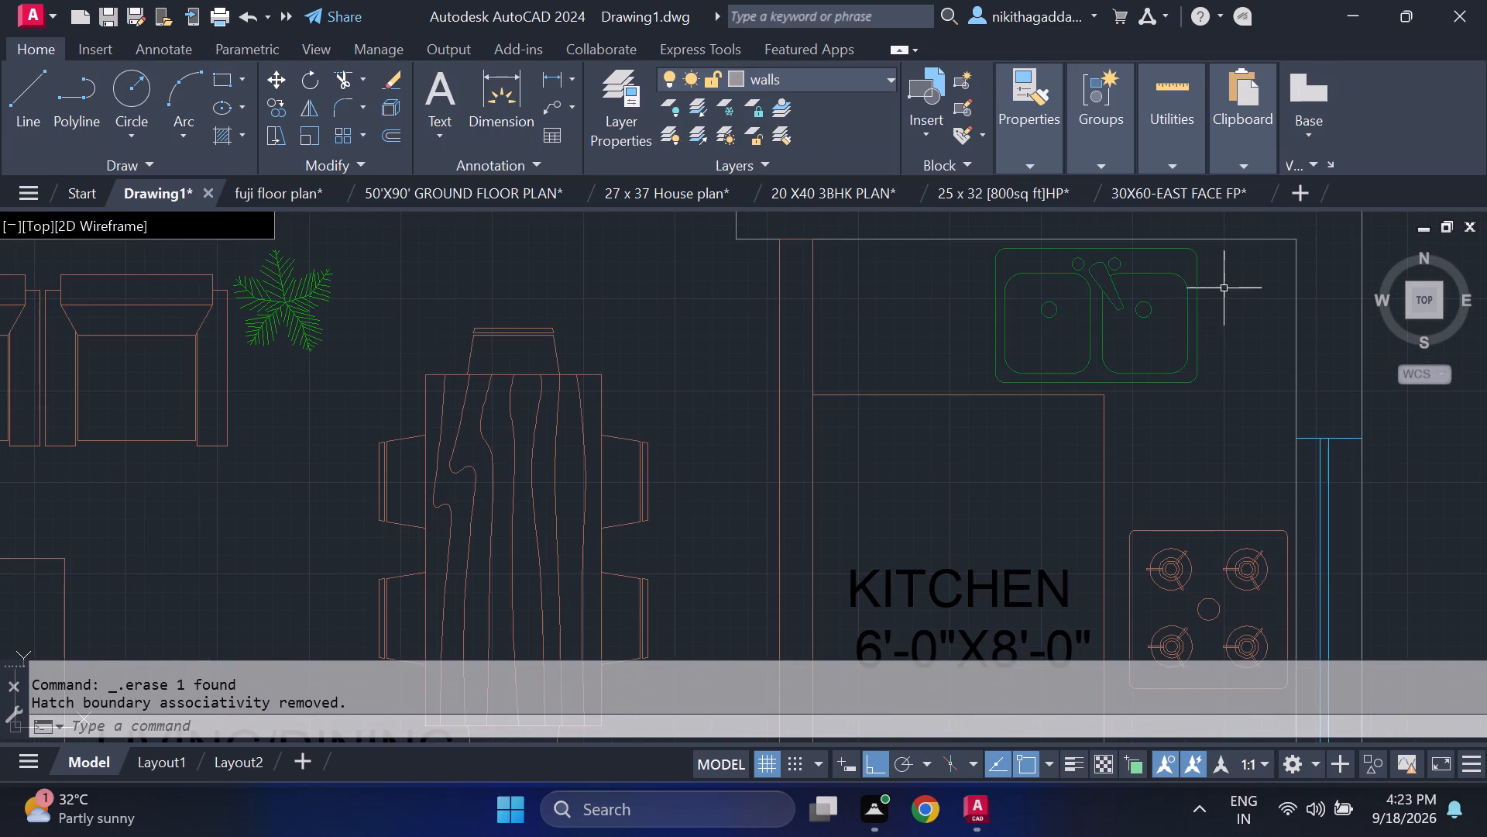
drag(1224, 288, 1216, 290)
click(962, 341)
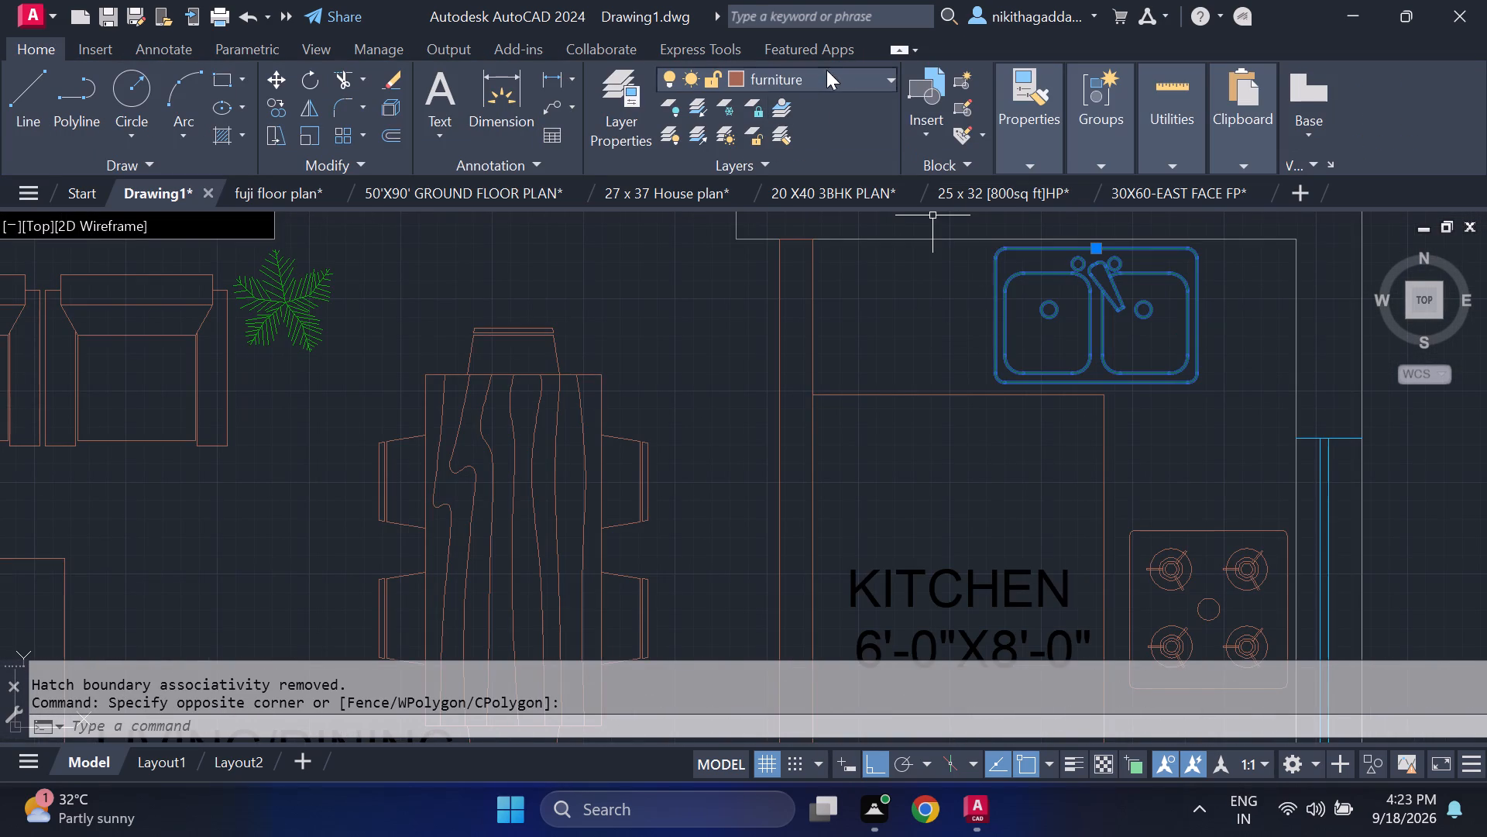
click(869, 74)
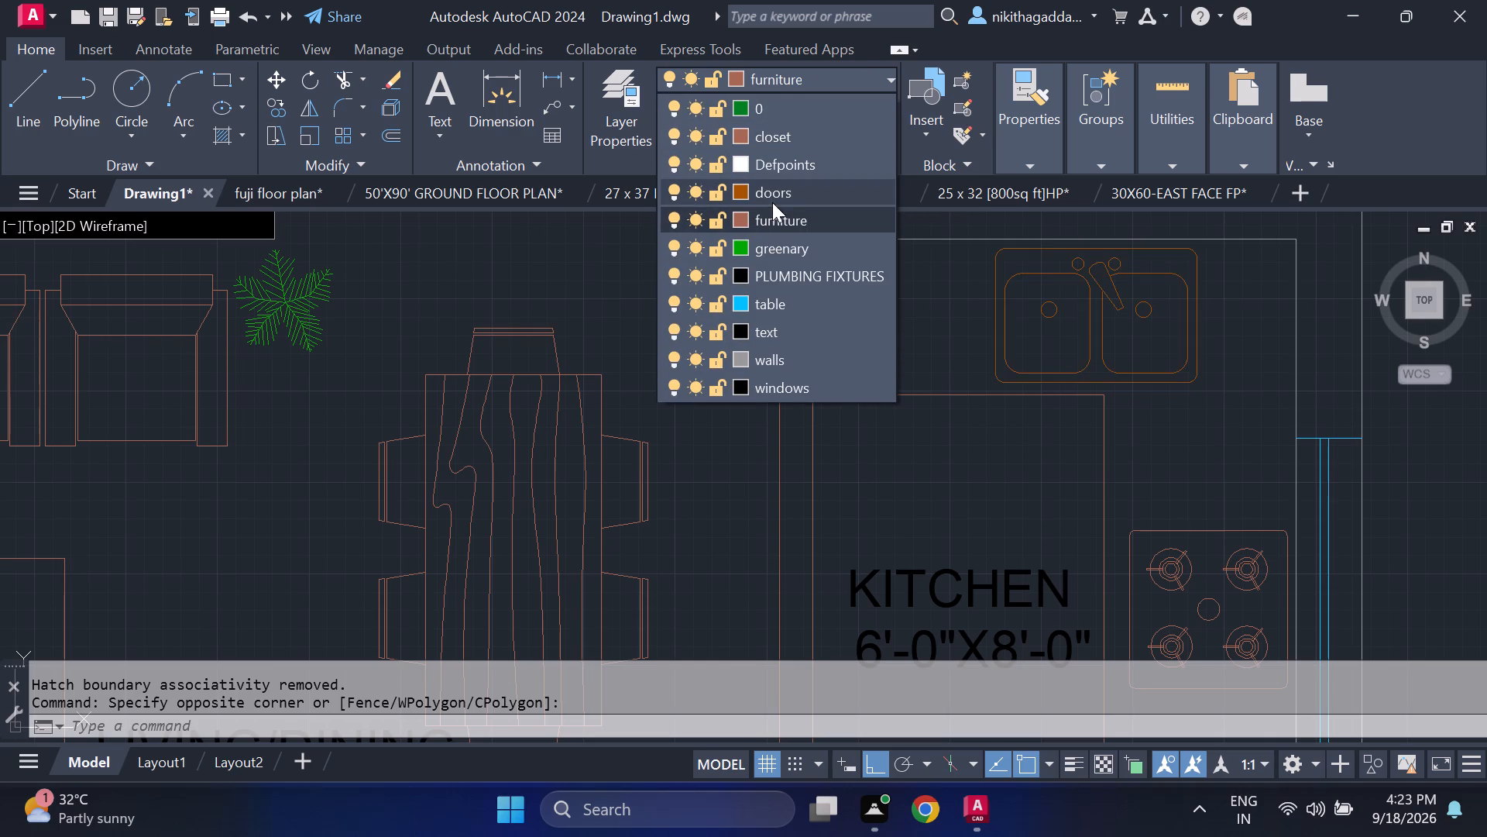
click(773, 217)
key(Escape)
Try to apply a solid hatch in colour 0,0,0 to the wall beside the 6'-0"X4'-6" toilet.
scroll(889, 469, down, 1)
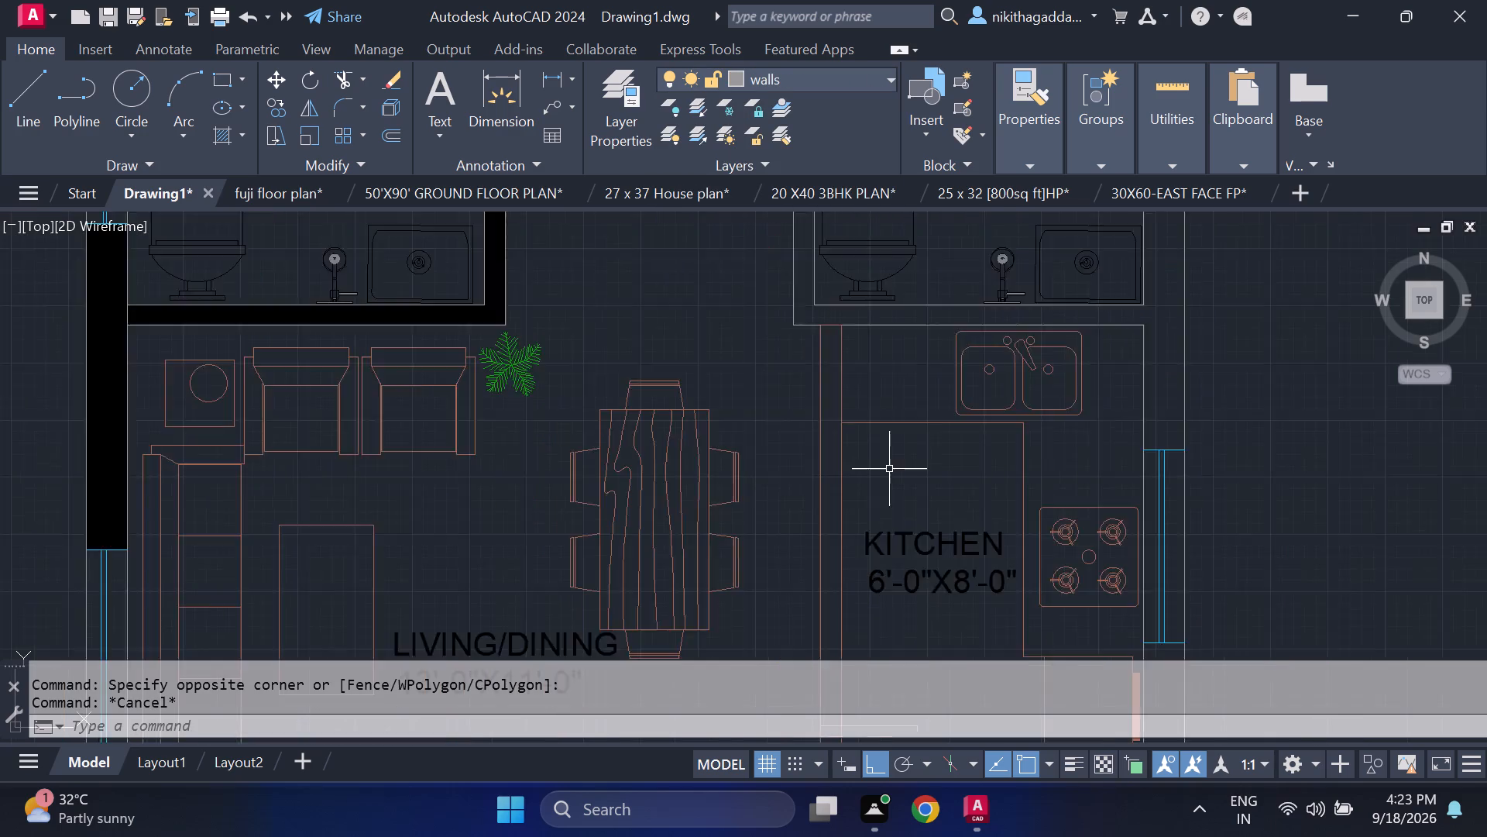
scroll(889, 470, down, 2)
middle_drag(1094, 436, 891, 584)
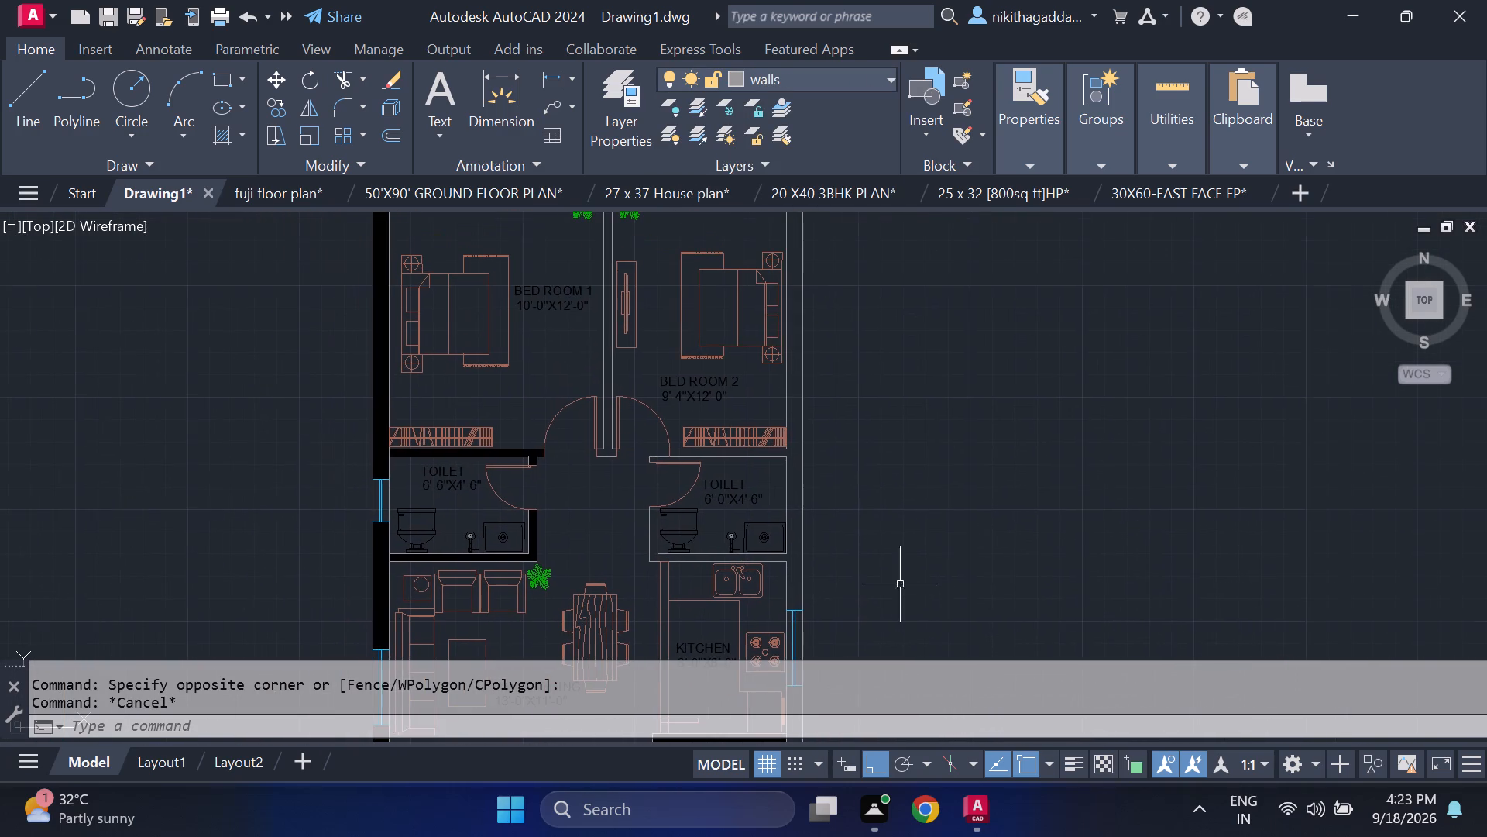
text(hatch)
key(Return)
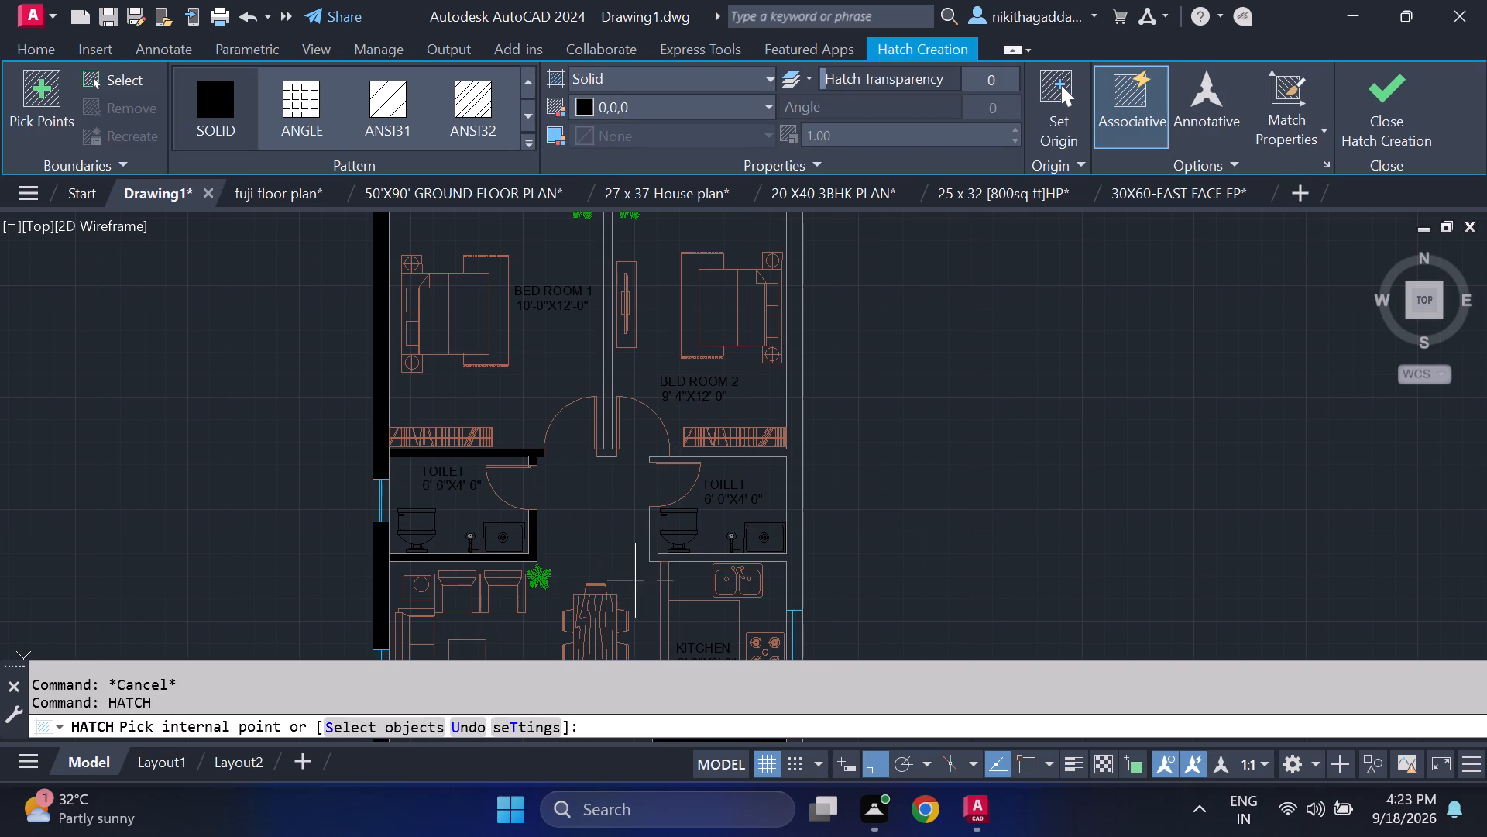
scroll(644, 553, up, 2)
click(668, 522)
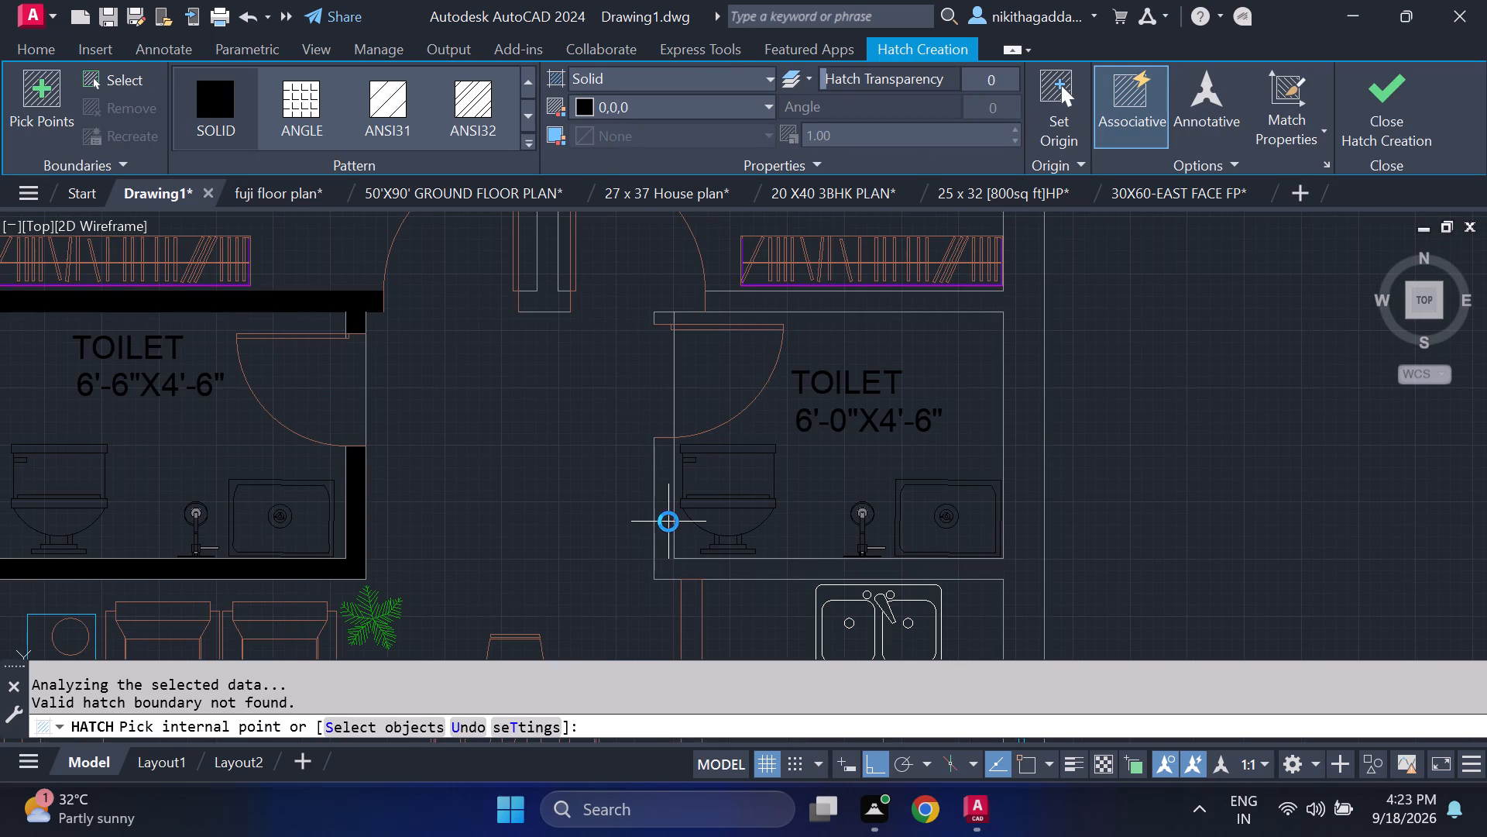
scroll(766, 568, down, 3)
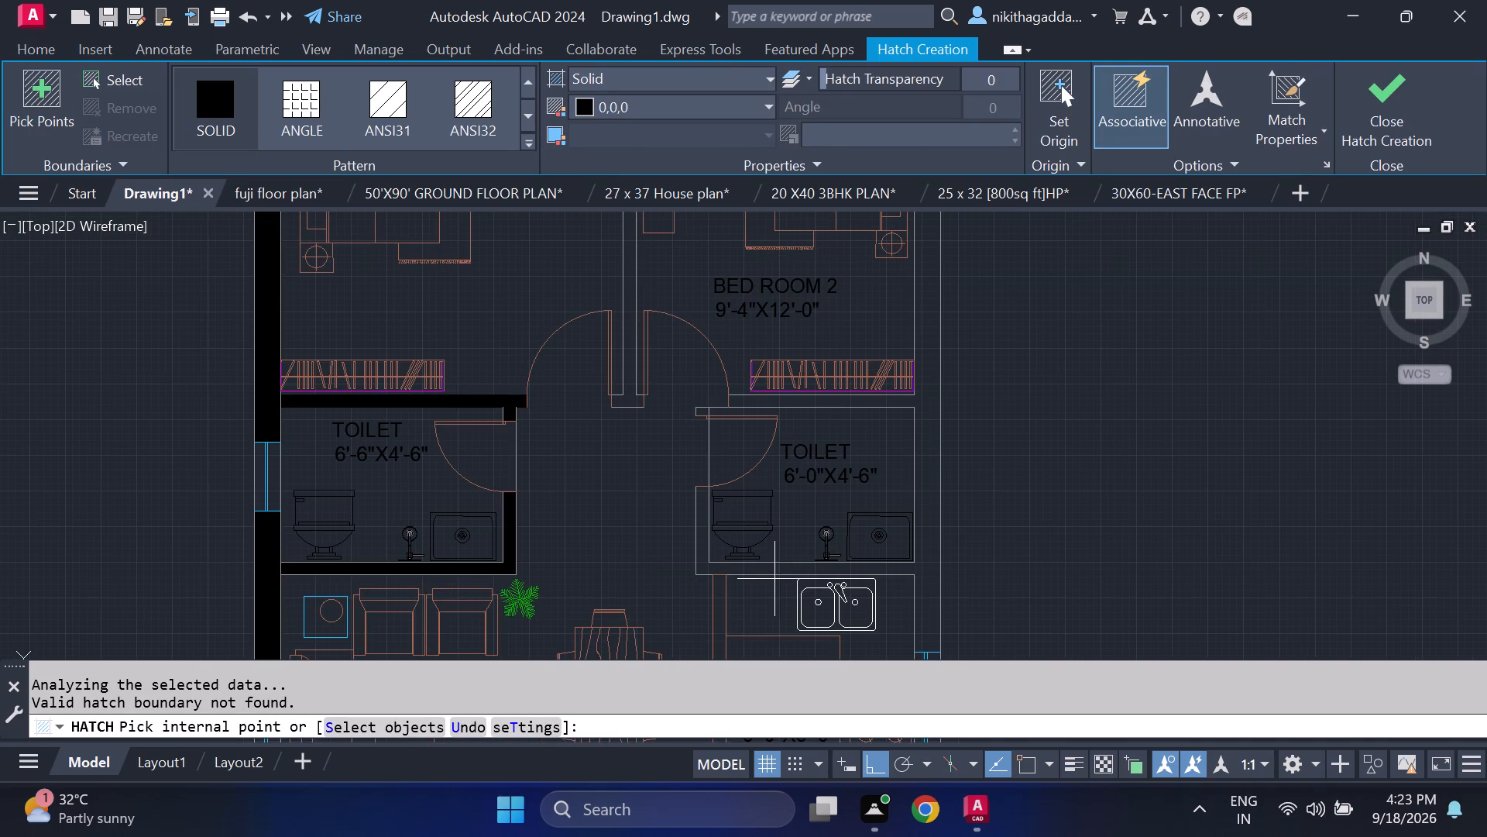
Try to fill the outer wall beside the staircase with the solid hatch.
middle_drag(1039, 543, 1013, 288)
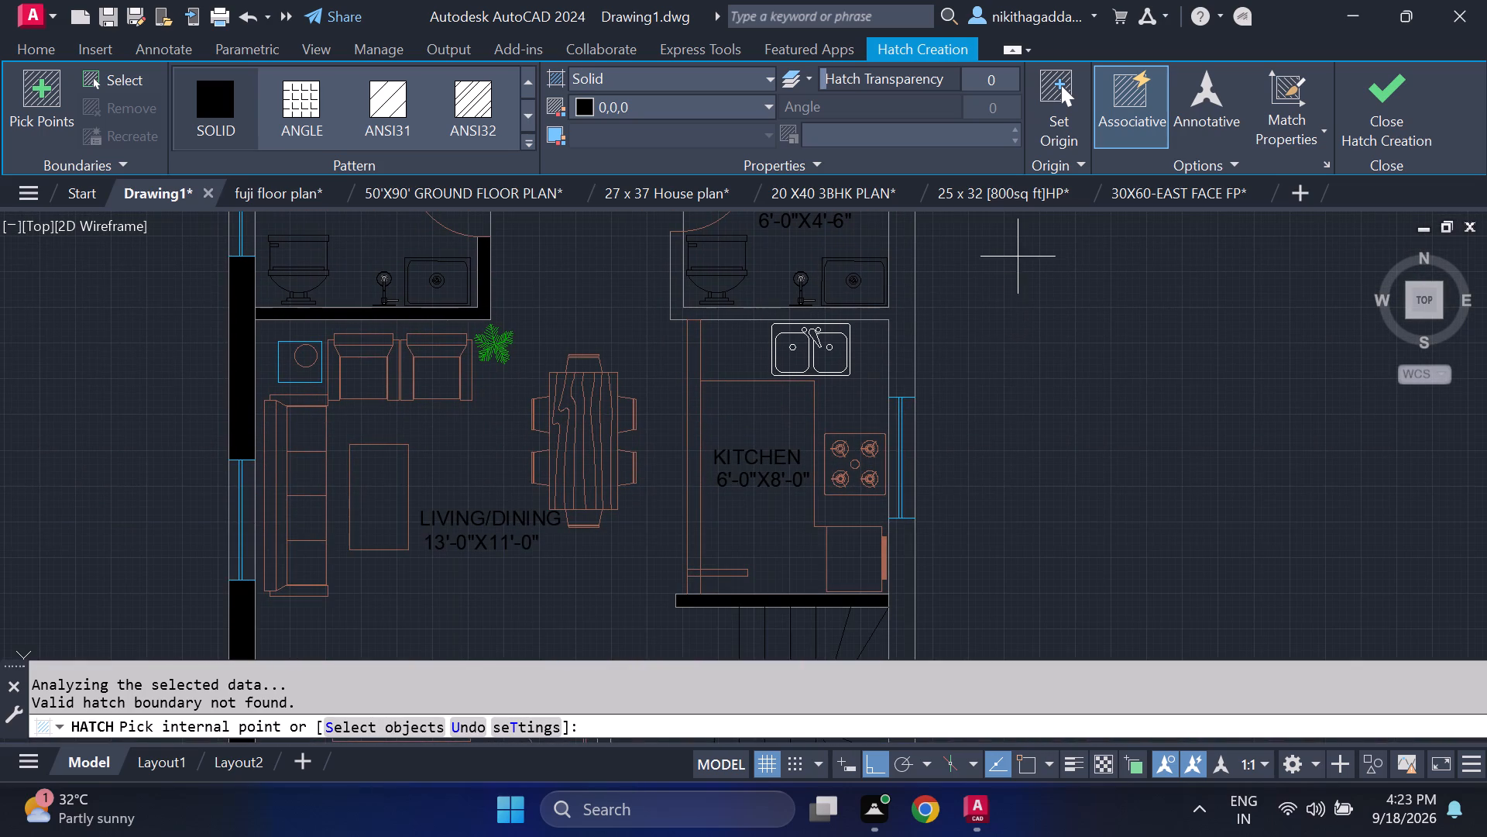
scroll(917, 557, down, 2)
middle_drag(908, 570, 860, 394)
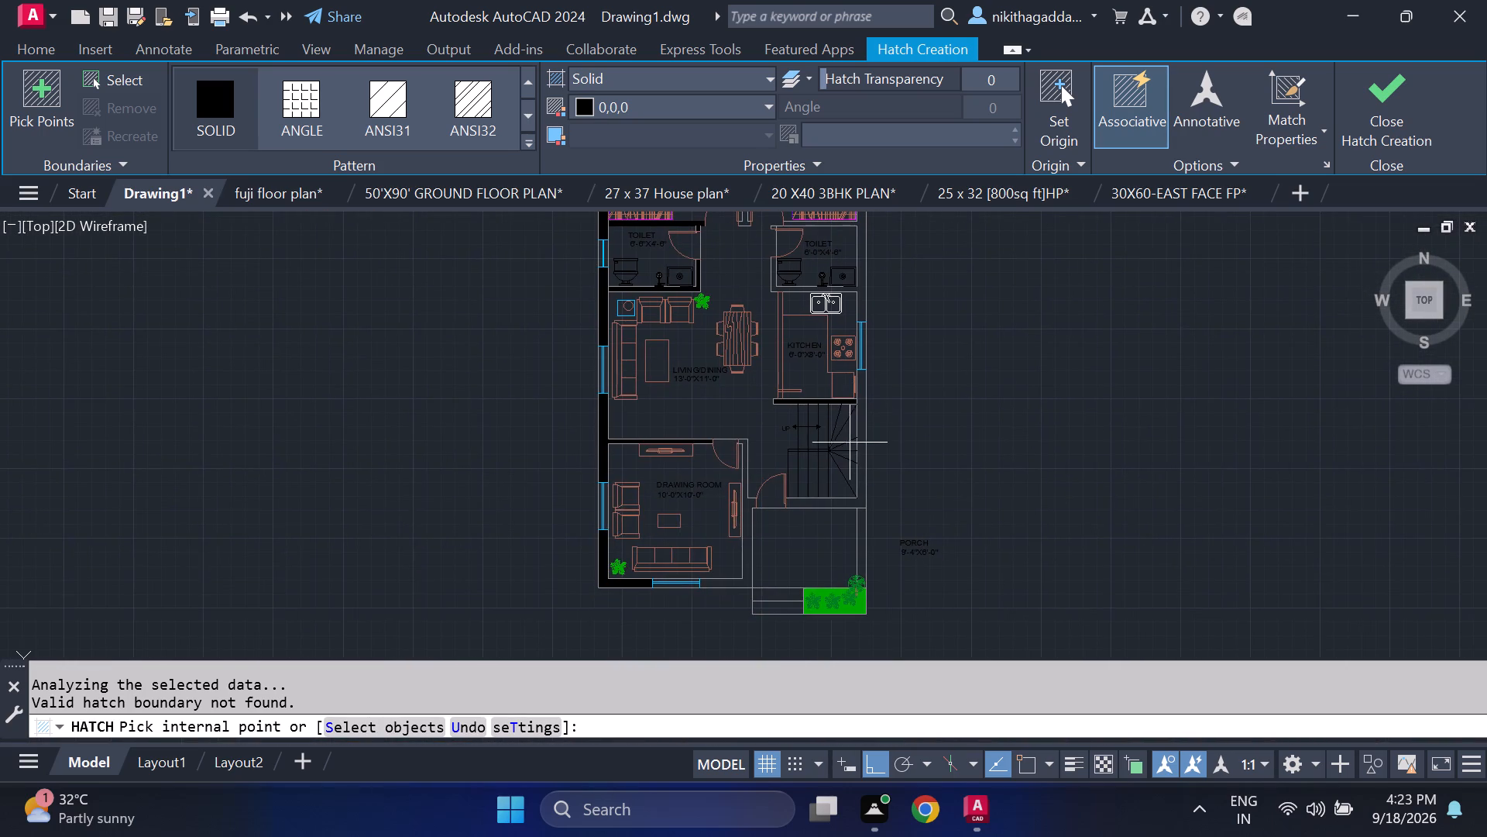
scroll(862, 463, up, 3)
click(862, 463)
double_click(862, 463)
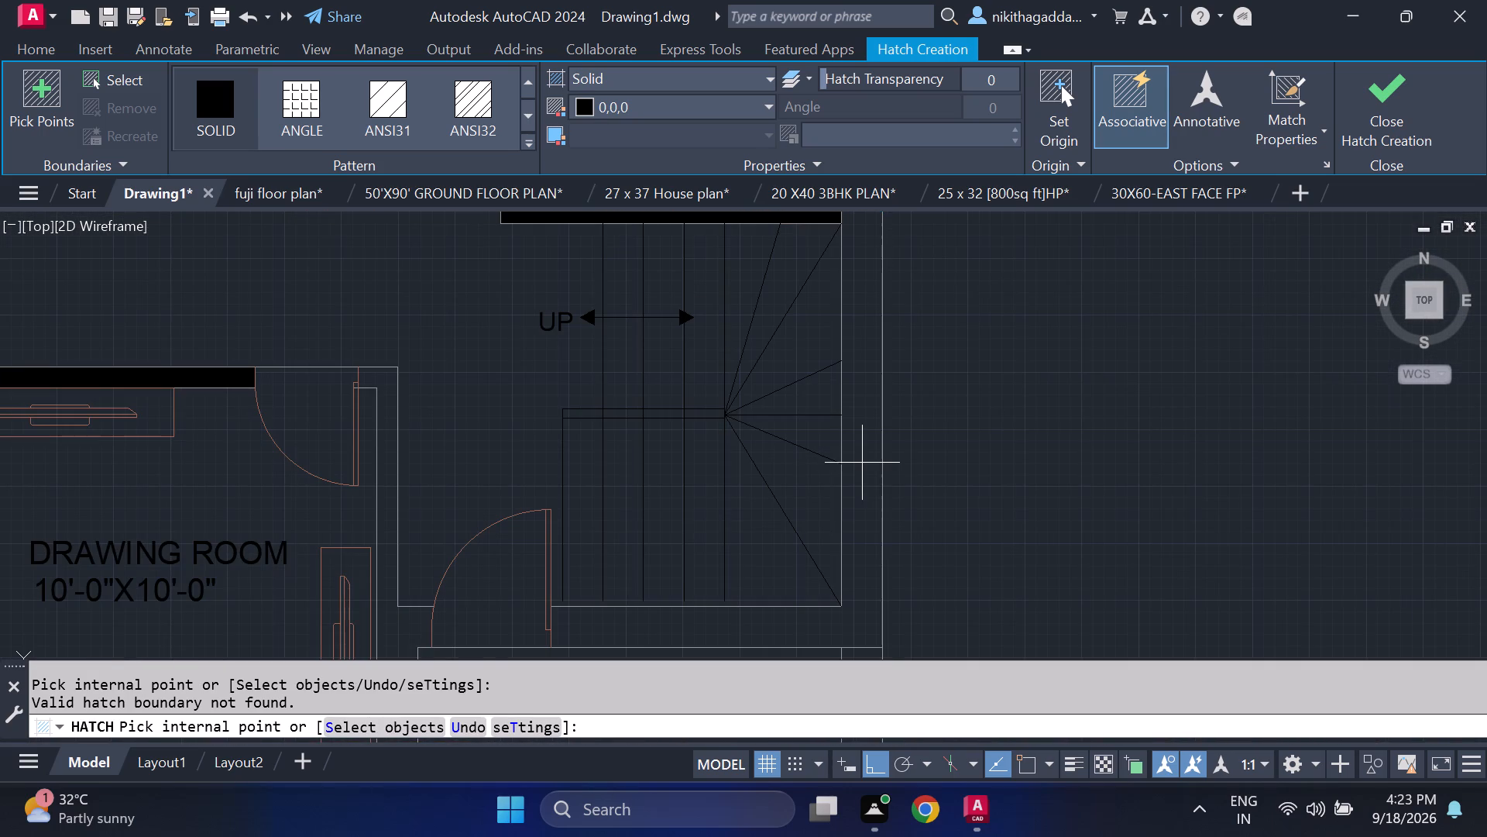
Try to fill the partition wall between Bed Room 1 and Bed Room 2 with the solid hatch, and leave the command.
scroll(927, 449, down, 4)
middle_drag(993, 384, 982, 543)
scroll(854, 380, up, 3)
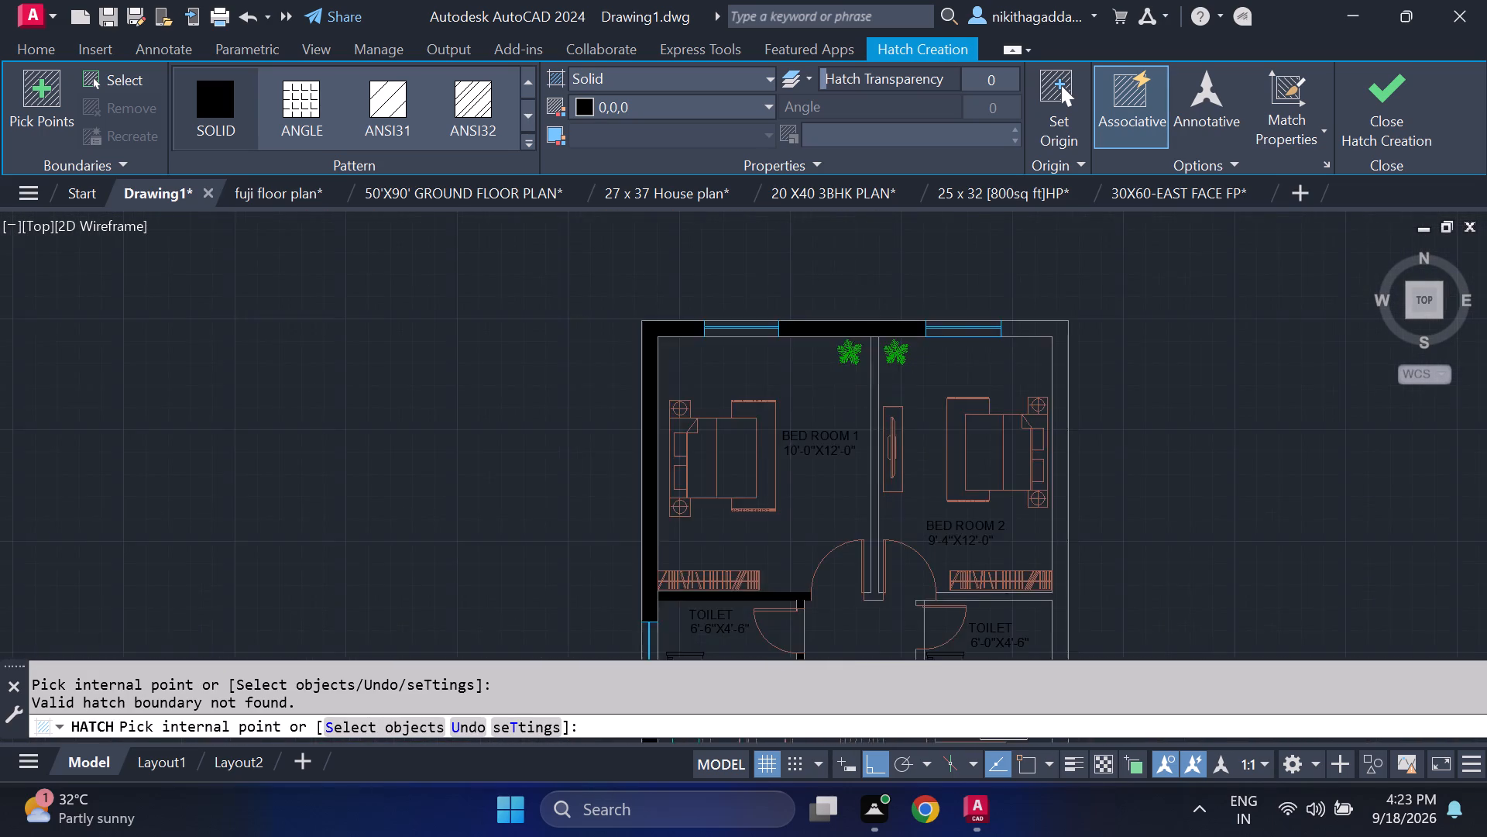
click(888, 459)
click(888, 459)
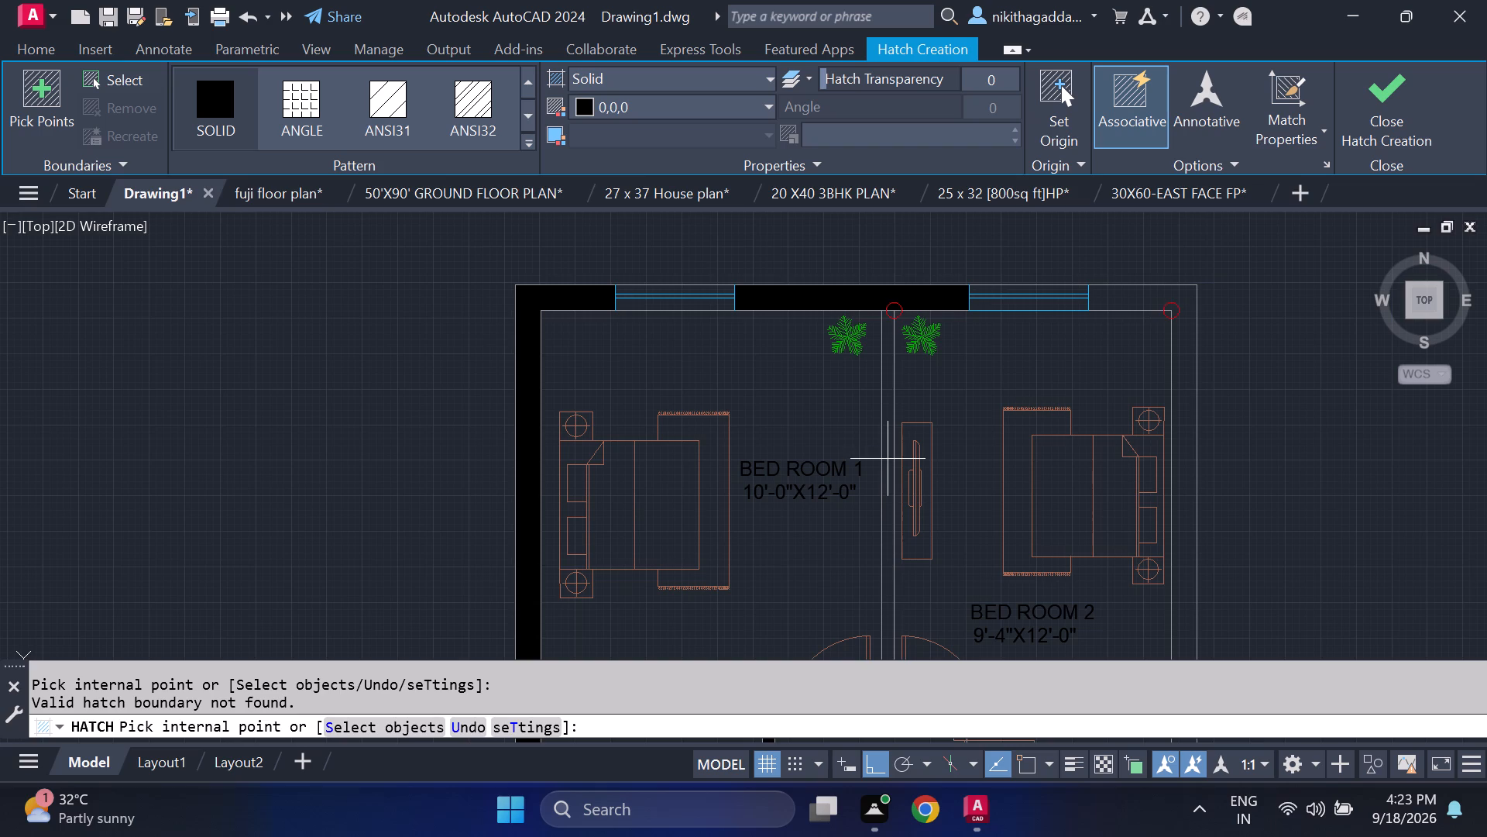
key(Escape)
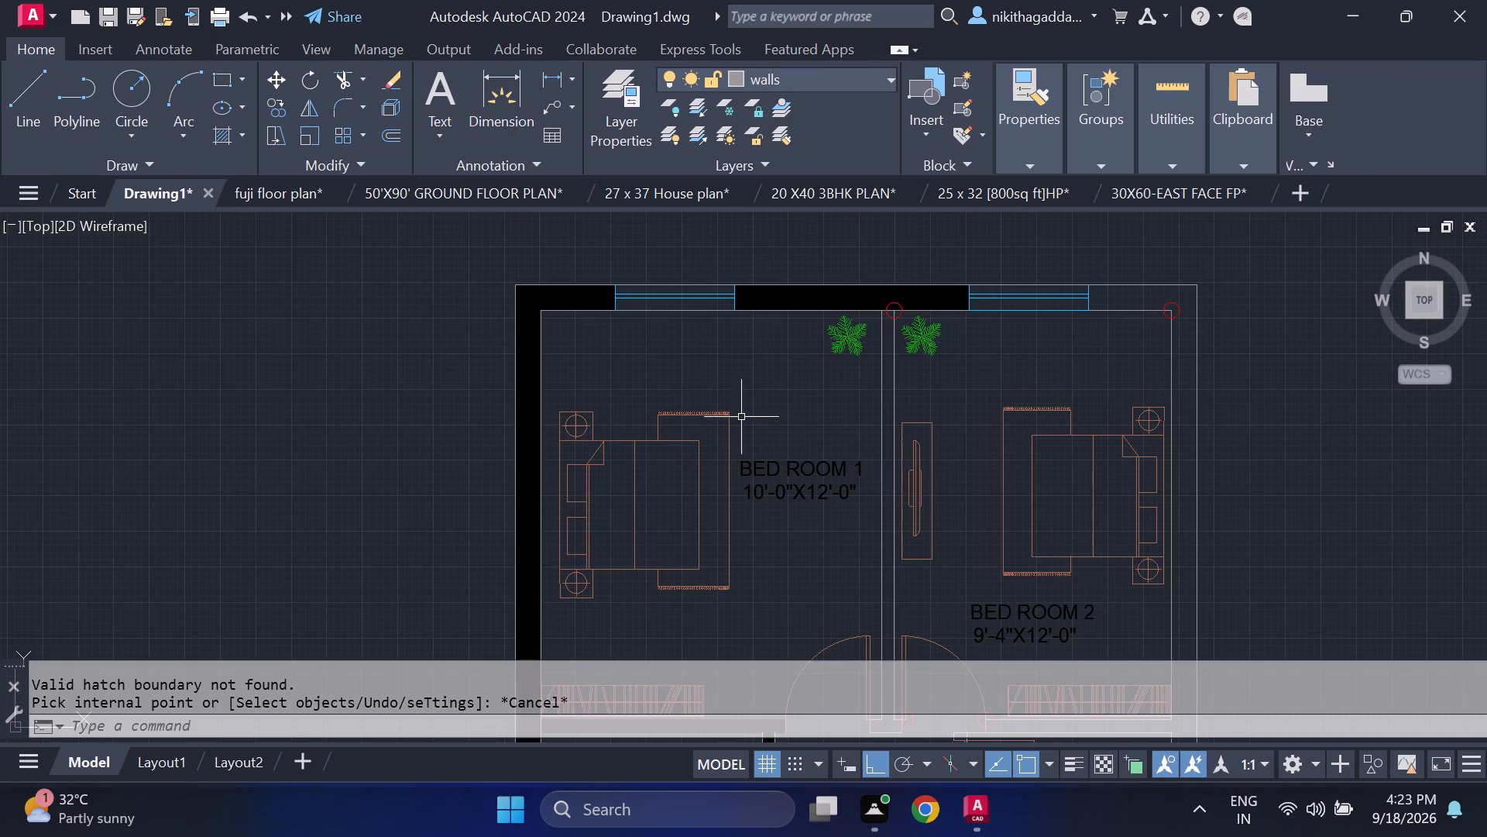
Delete the solid black fill from the outer walls around Bed Room 1.
scroll(541, 270, up, 2)
click(575, 340)
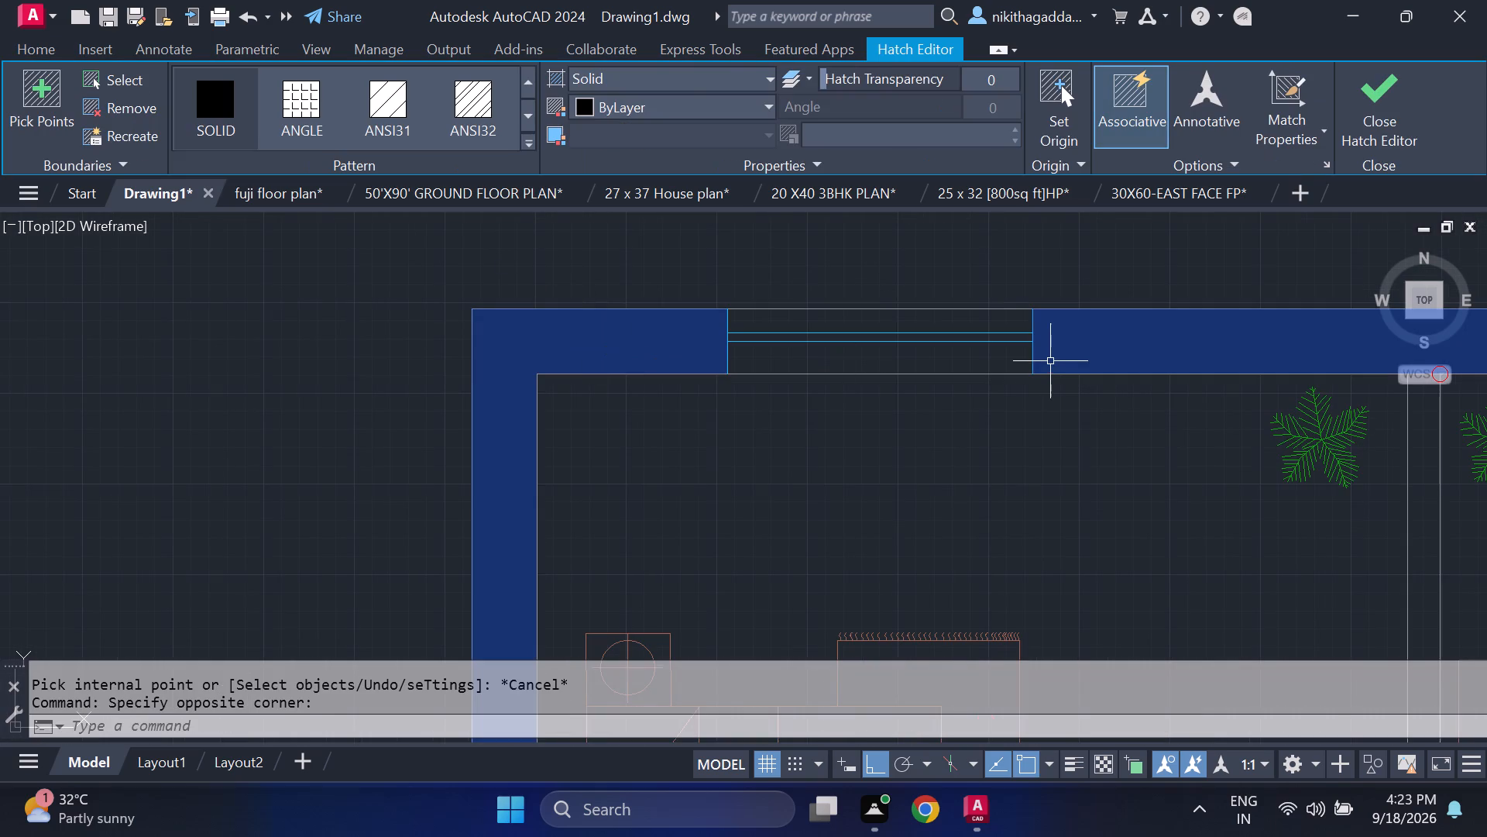
key(Delete)
Delete the solid black fill from the walls of the 6'-6"X4'-6" toilet.
scroll(1050, 360, down, 3)
middle_drag(1064, 478, 998, 305)
scroll(927, 453, up, 2)
click(936, 447)
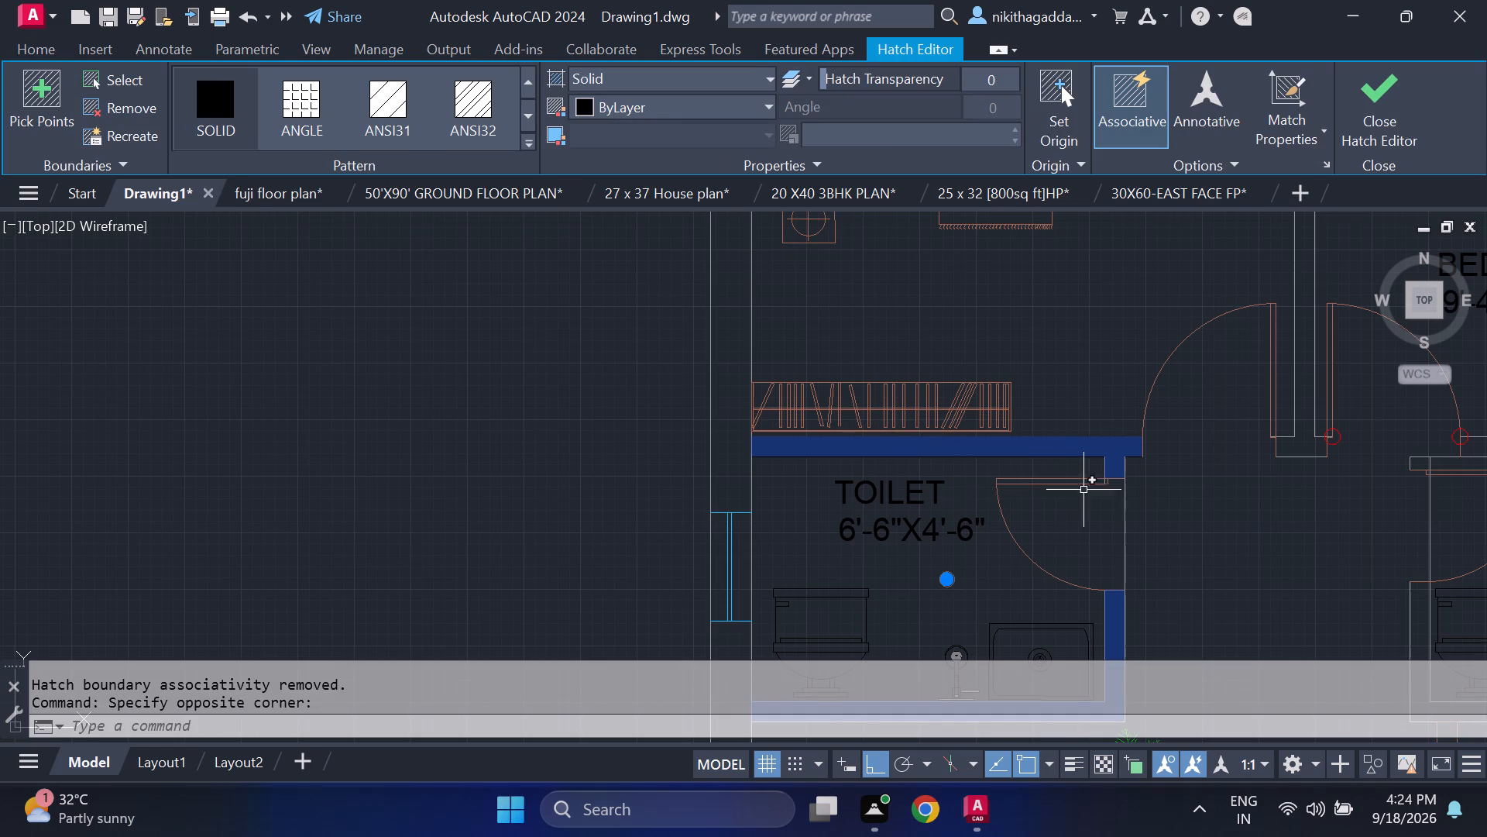
key(Delete)
Delete the solid black fill from the wall between the living/dining area and the drawing room, including its outer wall section.
scroll(1155, 501, down, 2)
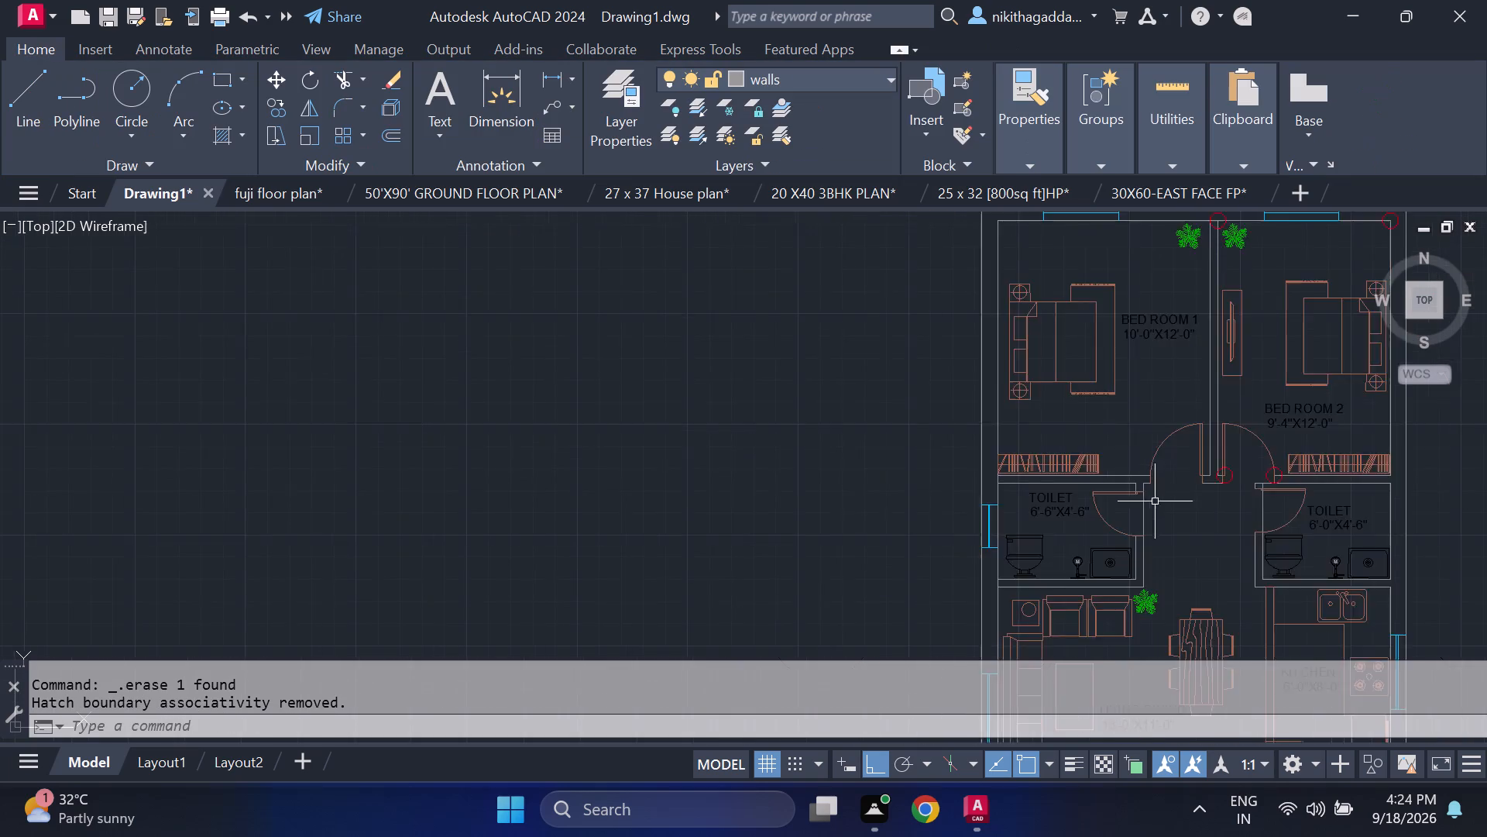
scroll(1155, 501, down, 1)
middle_drag(1188, 541, 1150, 442)
middle_drag(1142, 394, 1122, 341)
middle_drag(1018, 549, 1002, 384)
scroll(990, 389, up, 2)
click(965, 398)
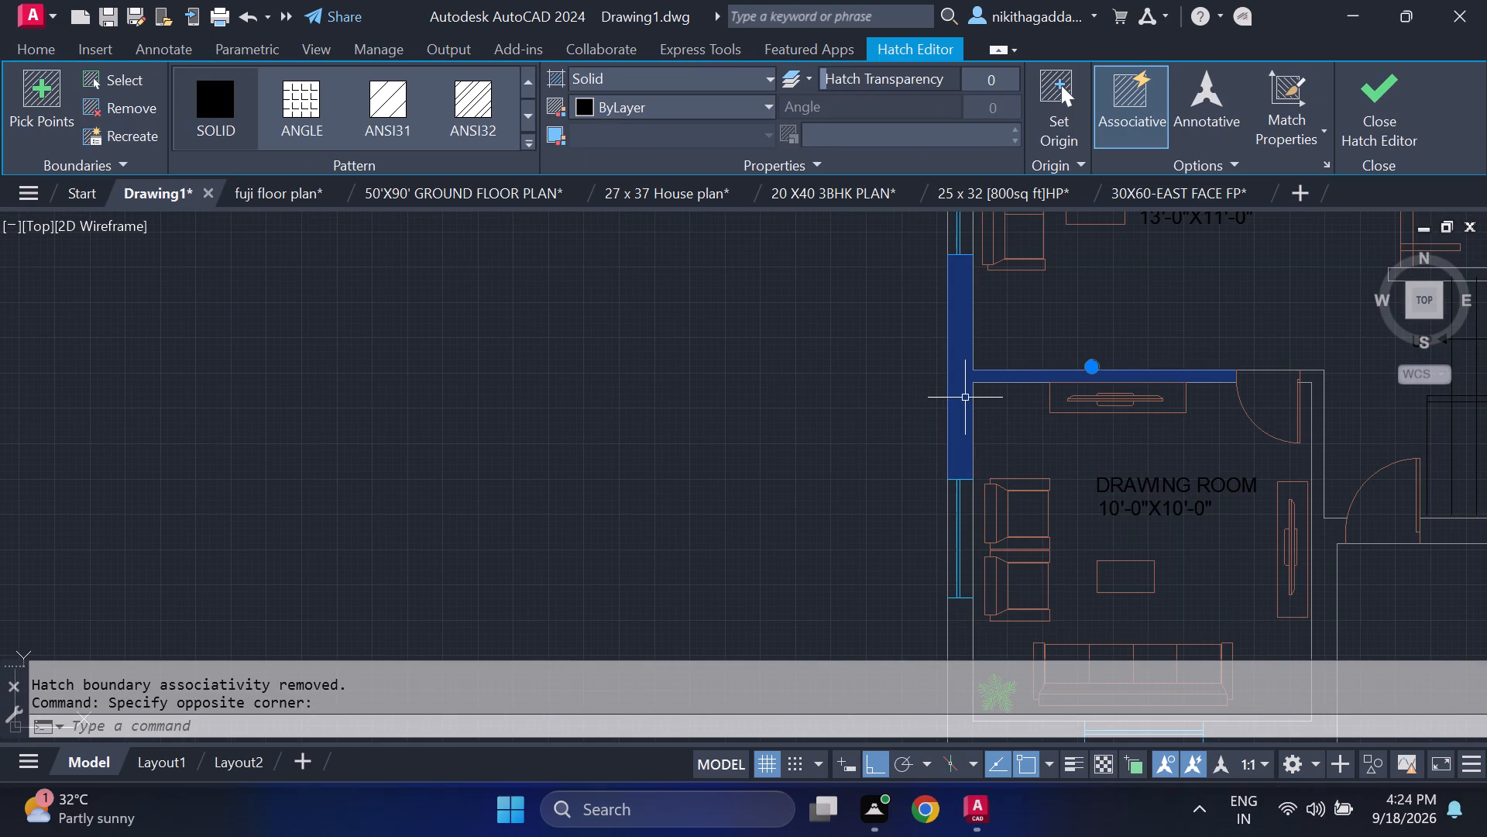
key(BackSpace)
key(Delete)
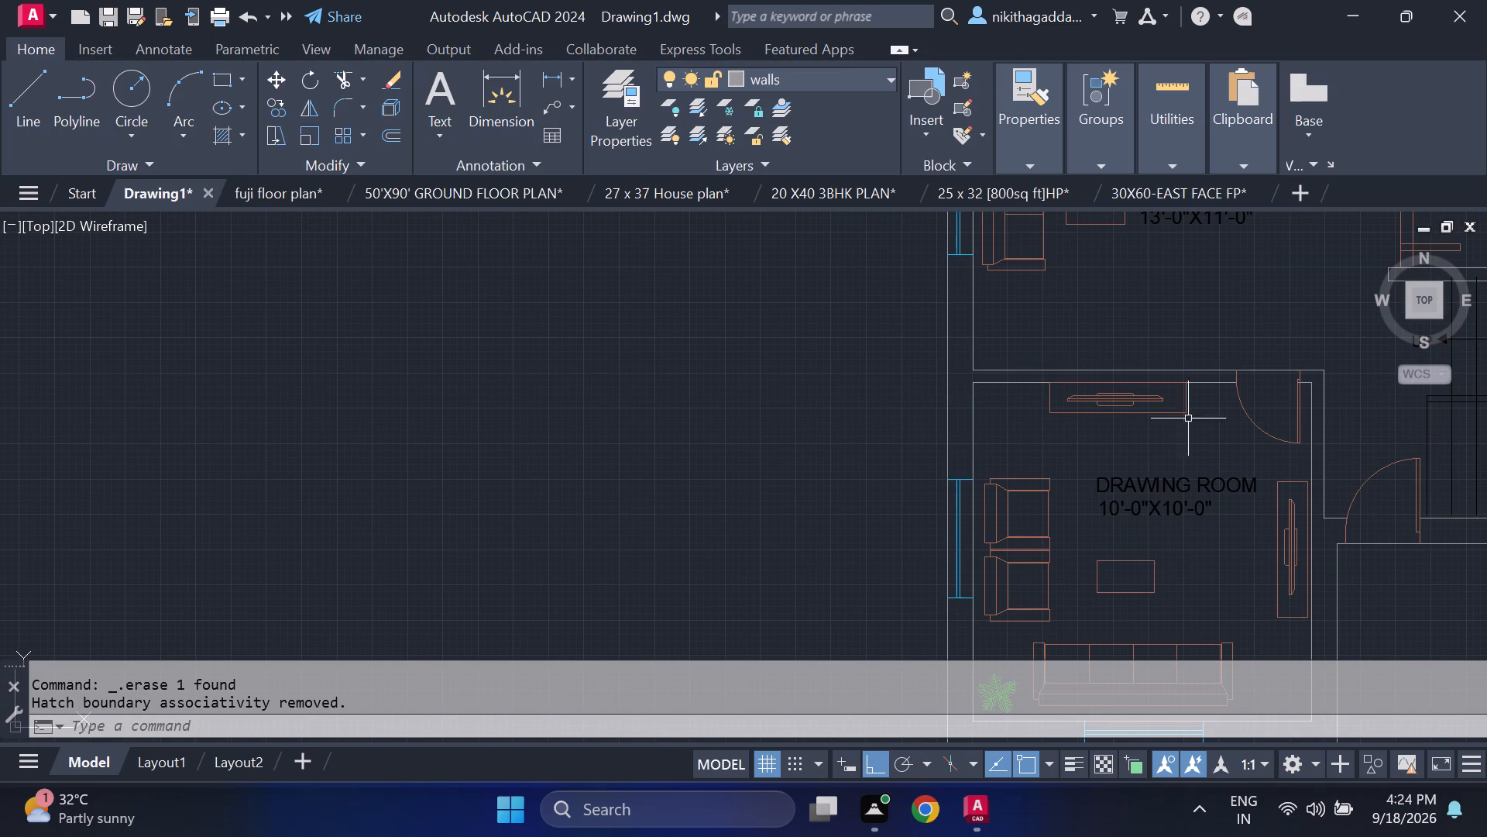
Set the solid hatch colour to 99,100,102 and try to fill the partition wall between Bed Room 1 and Bed Room 2.
scroll(1202, 416, down, 2)
middle_drag(1196, 354, 781, 503)
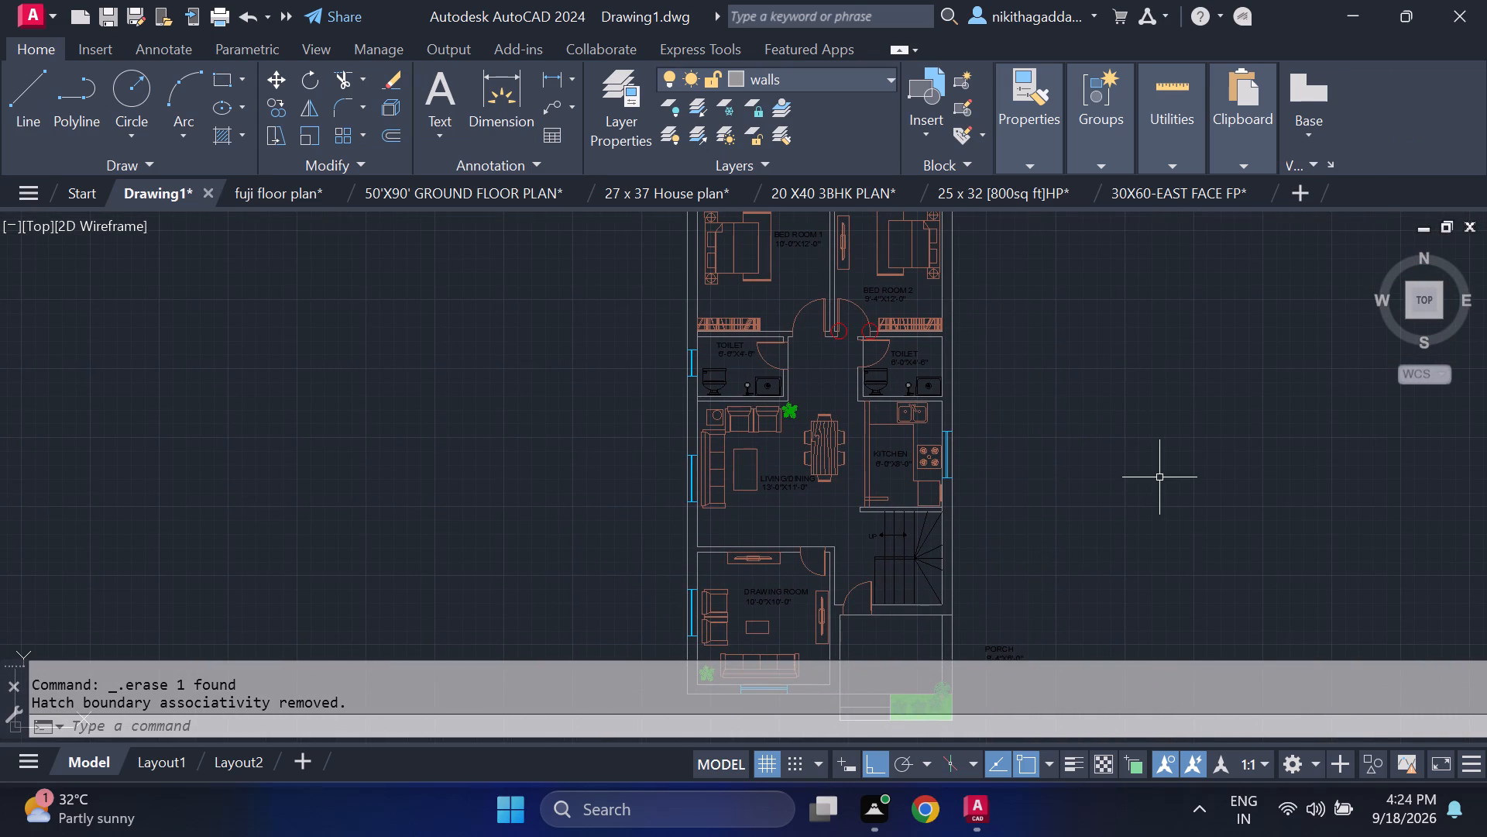
text(hatch)
key(Return)
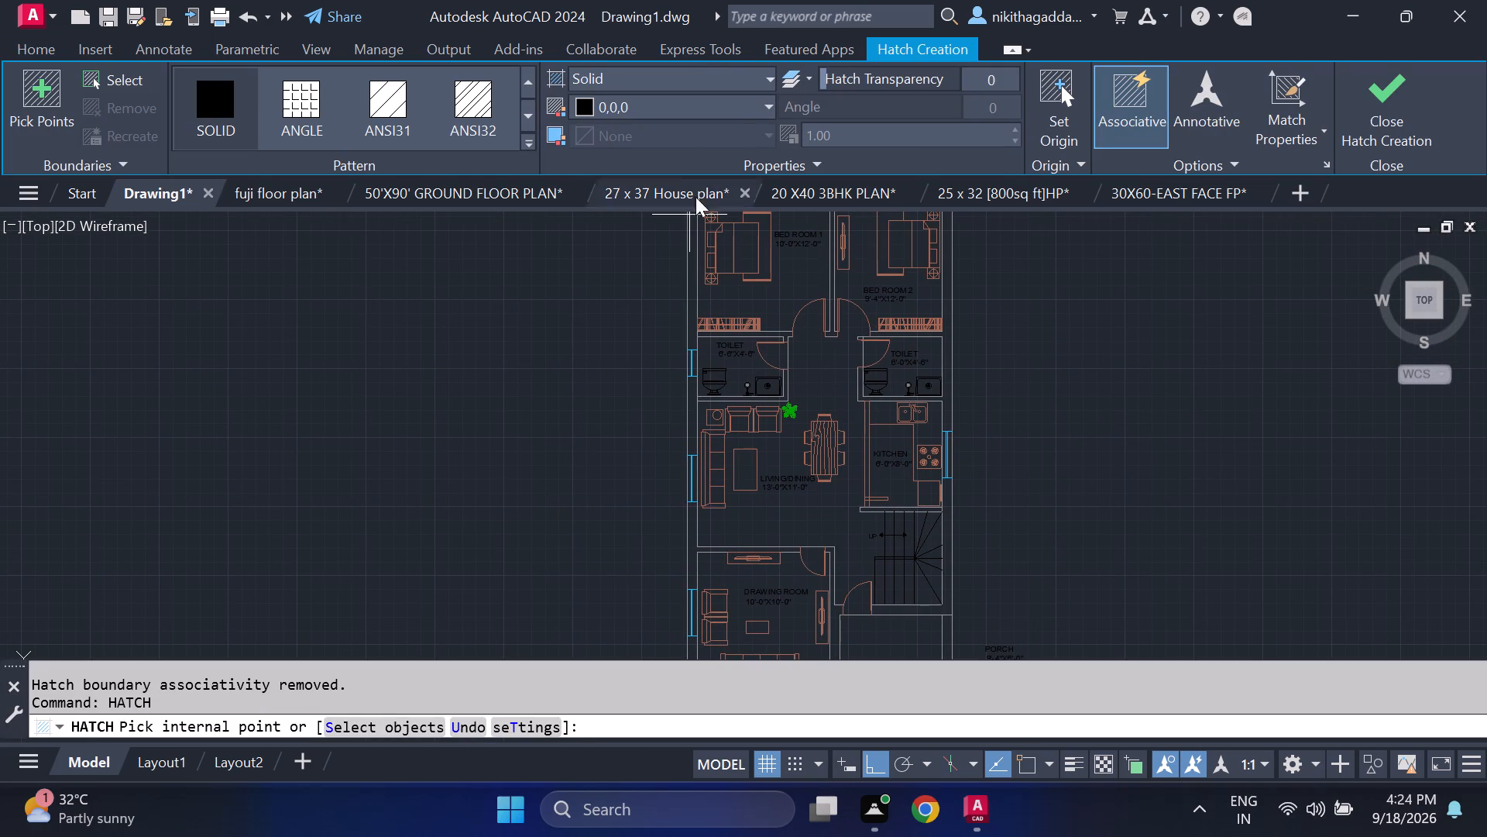
click(746, 108)
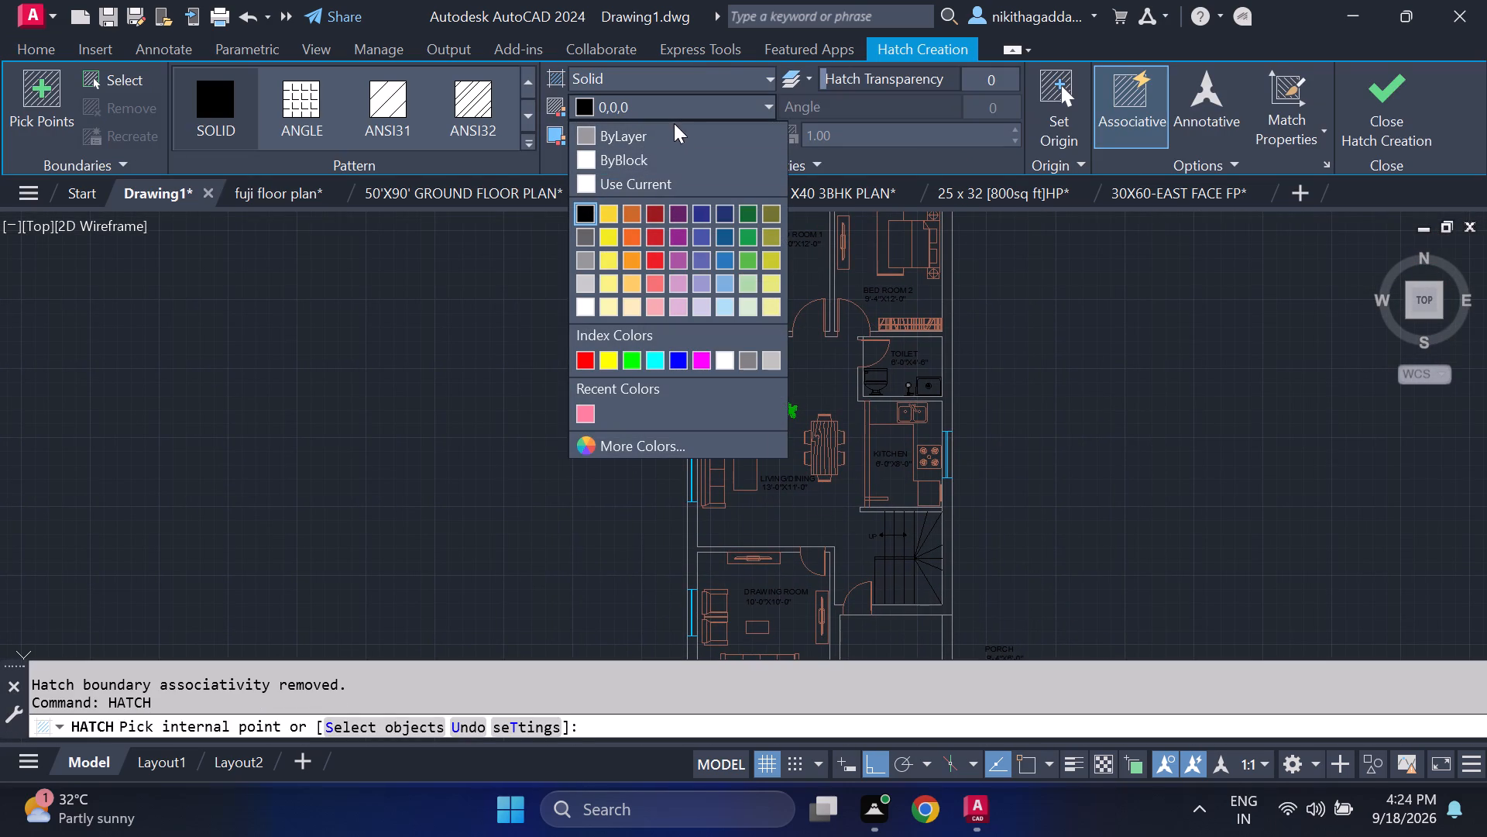
click(586, 240)
middle_drag(677, 272, 674, 291)
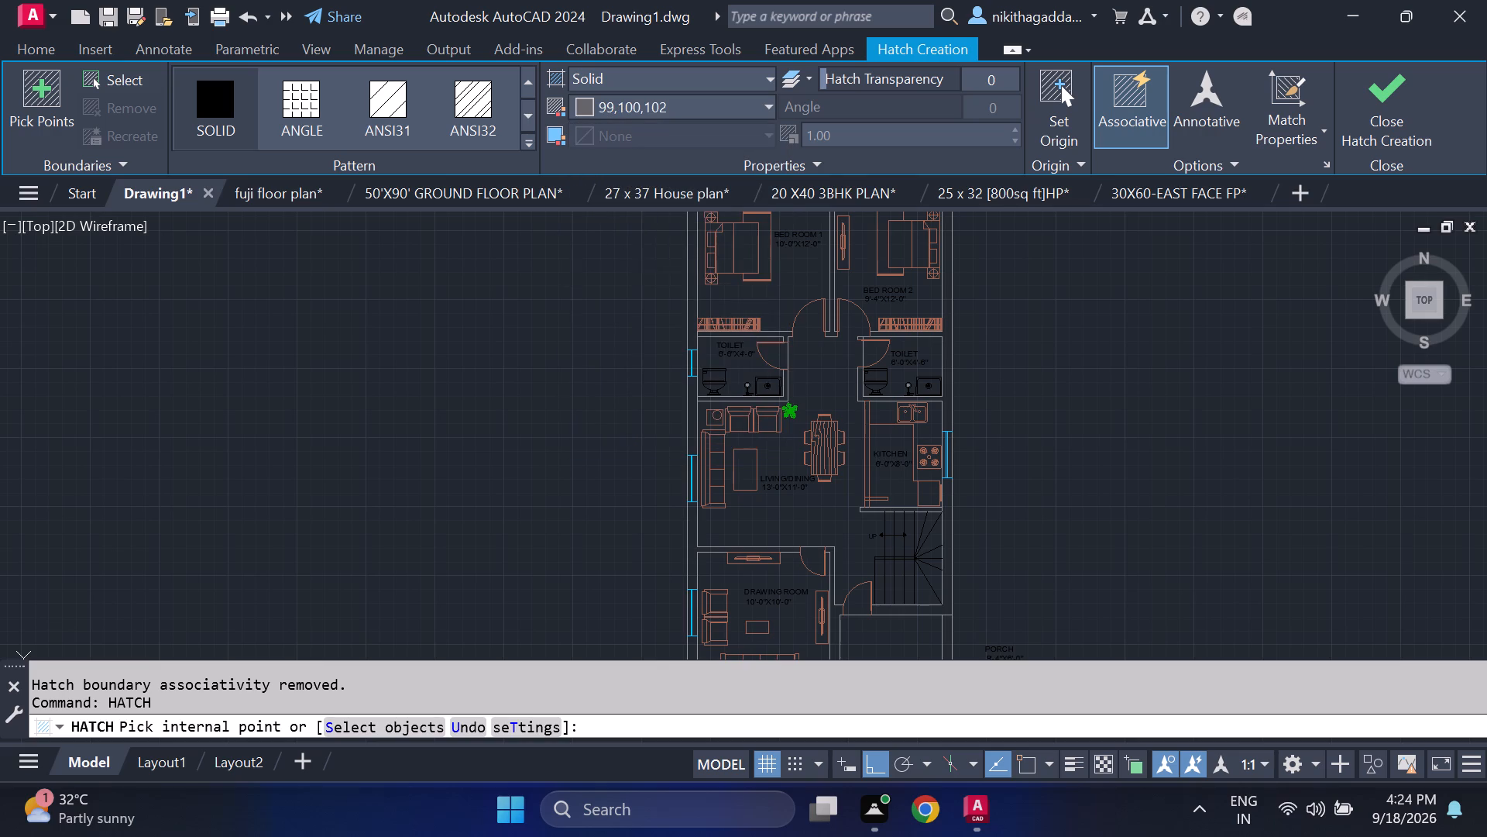
middle_drag(674, 291, 632, 463)
scroll(702, 387, up, 3)
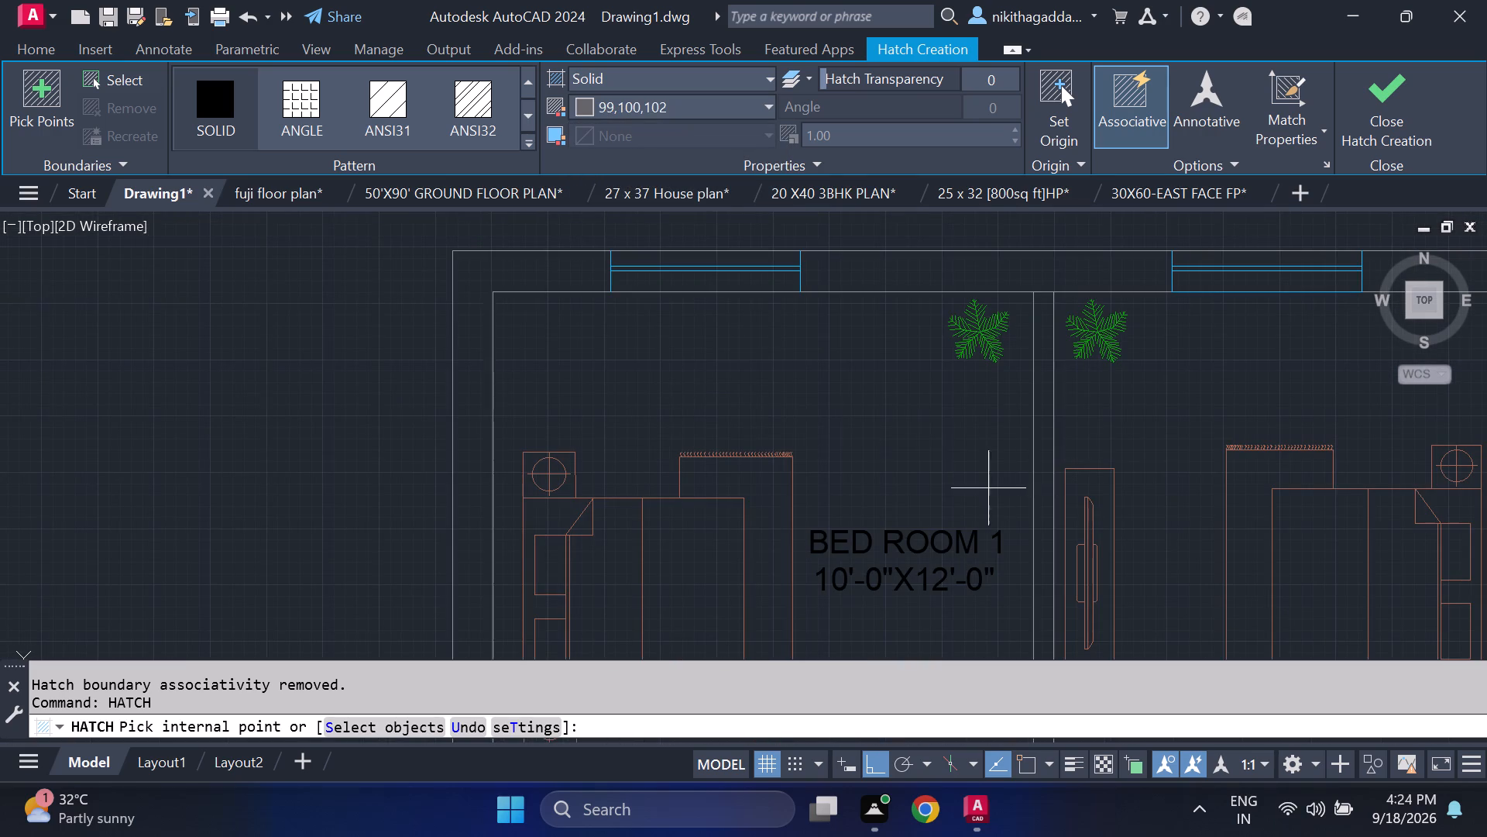
middle_drag(982, 482, 742, 217)
click(800, 443)
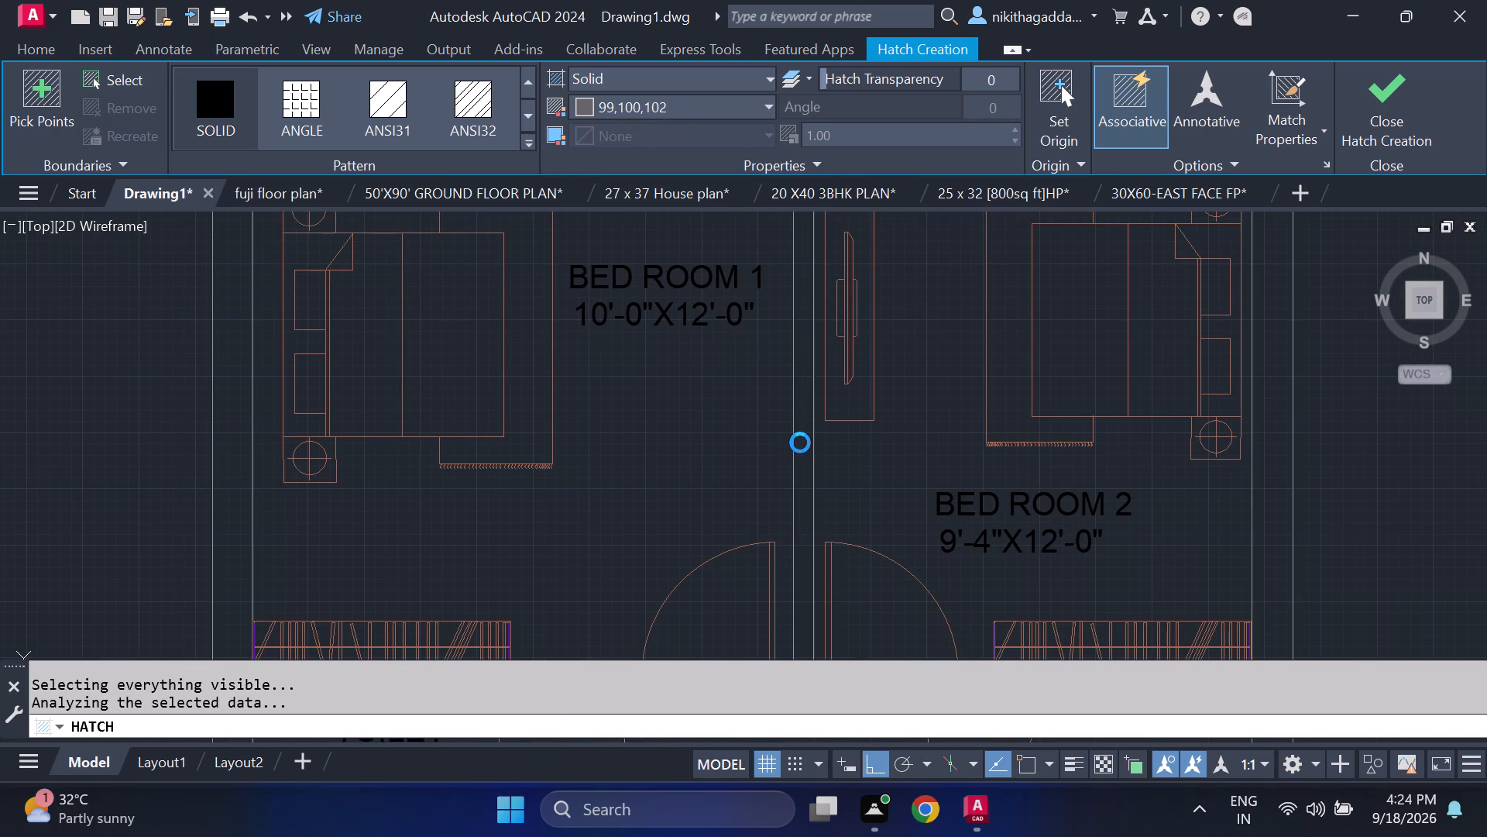
click(806, 445)
click(806, 445)
scroll(810, 444, down, 3)
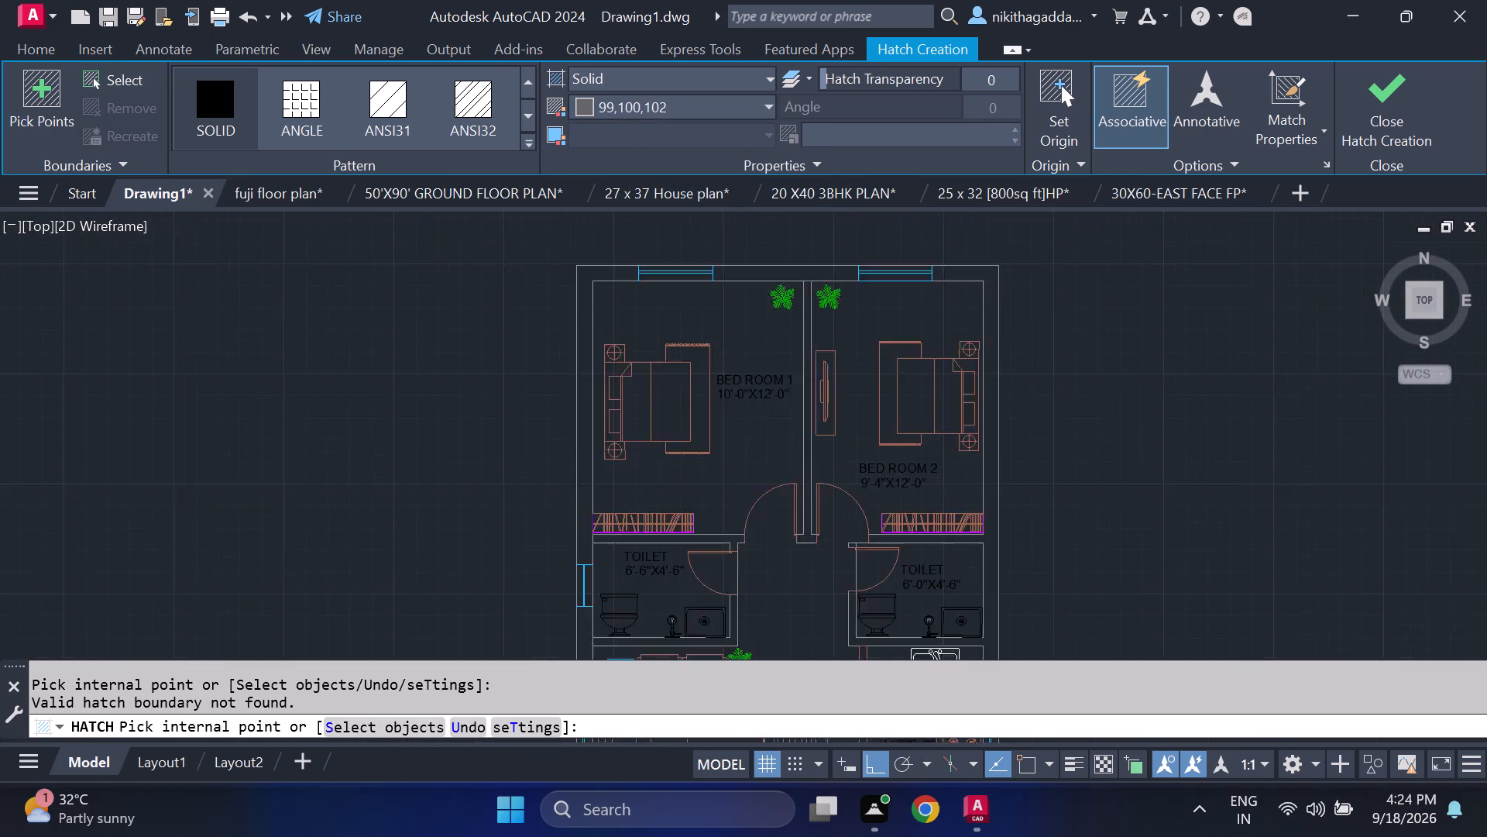
scroll(812, 500, up, 7)
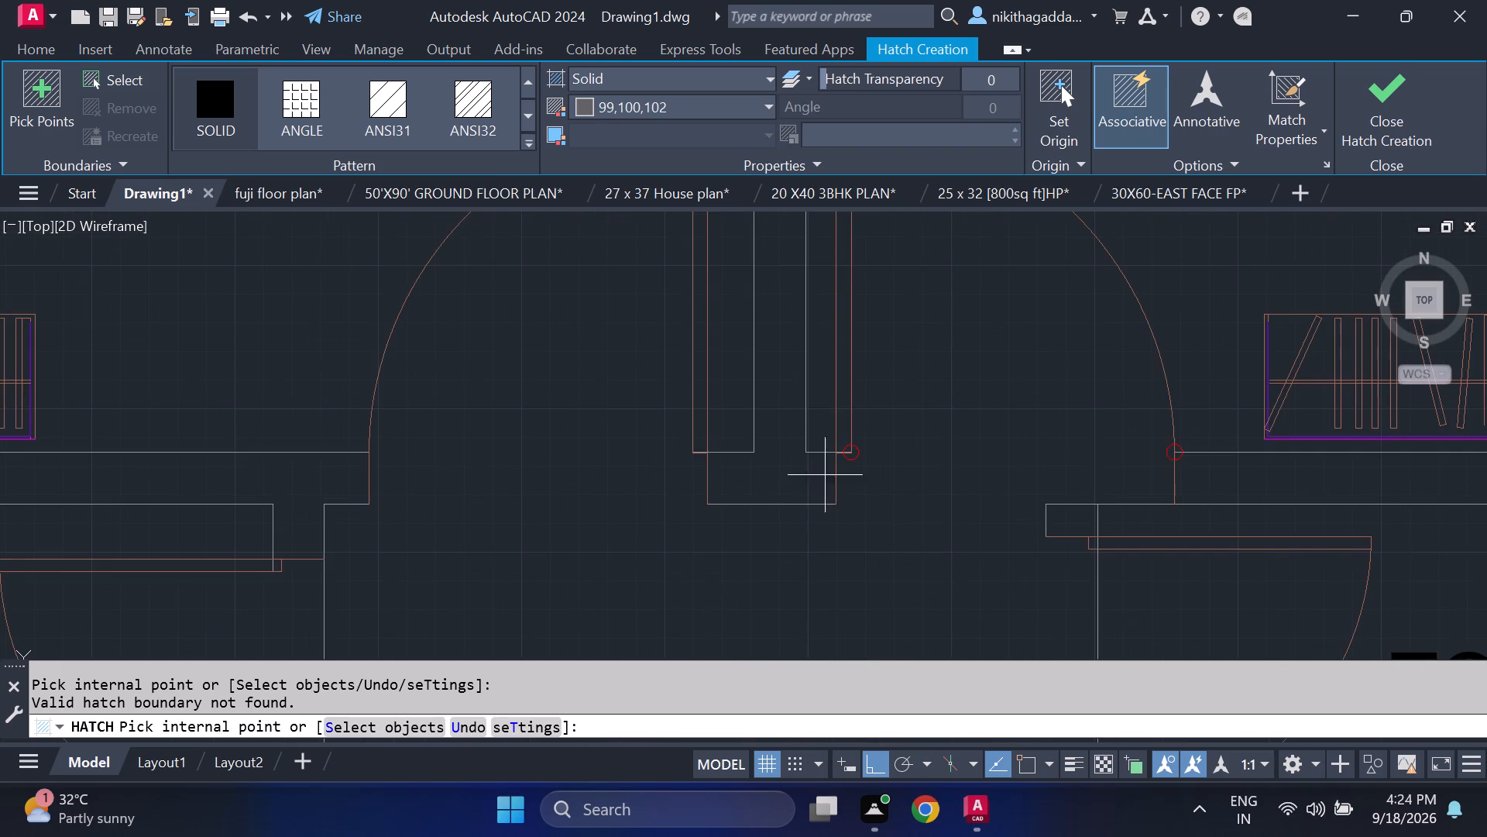
scroll(838, 463, up, 3)
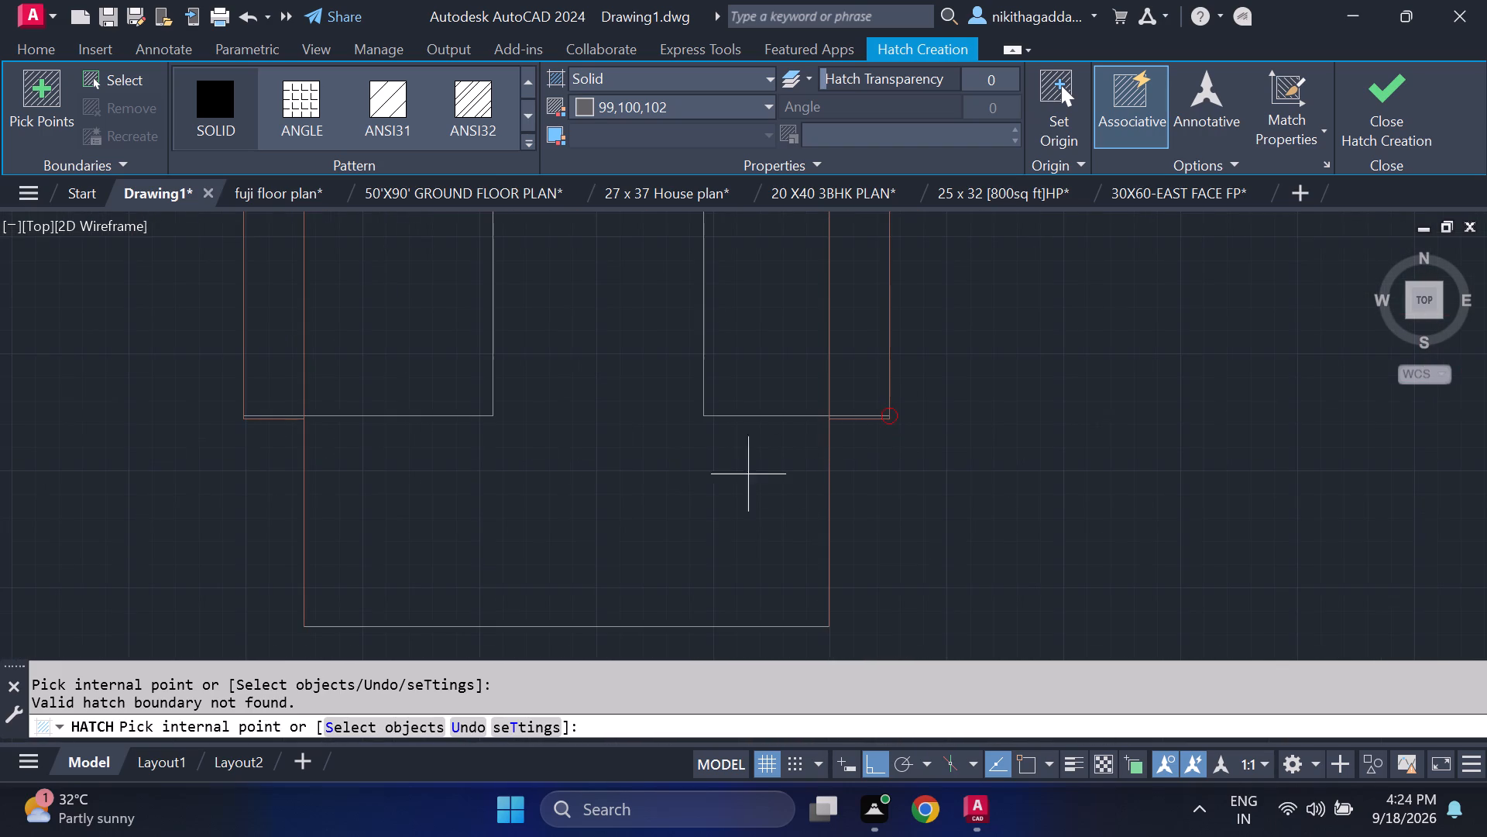
key(Escape)
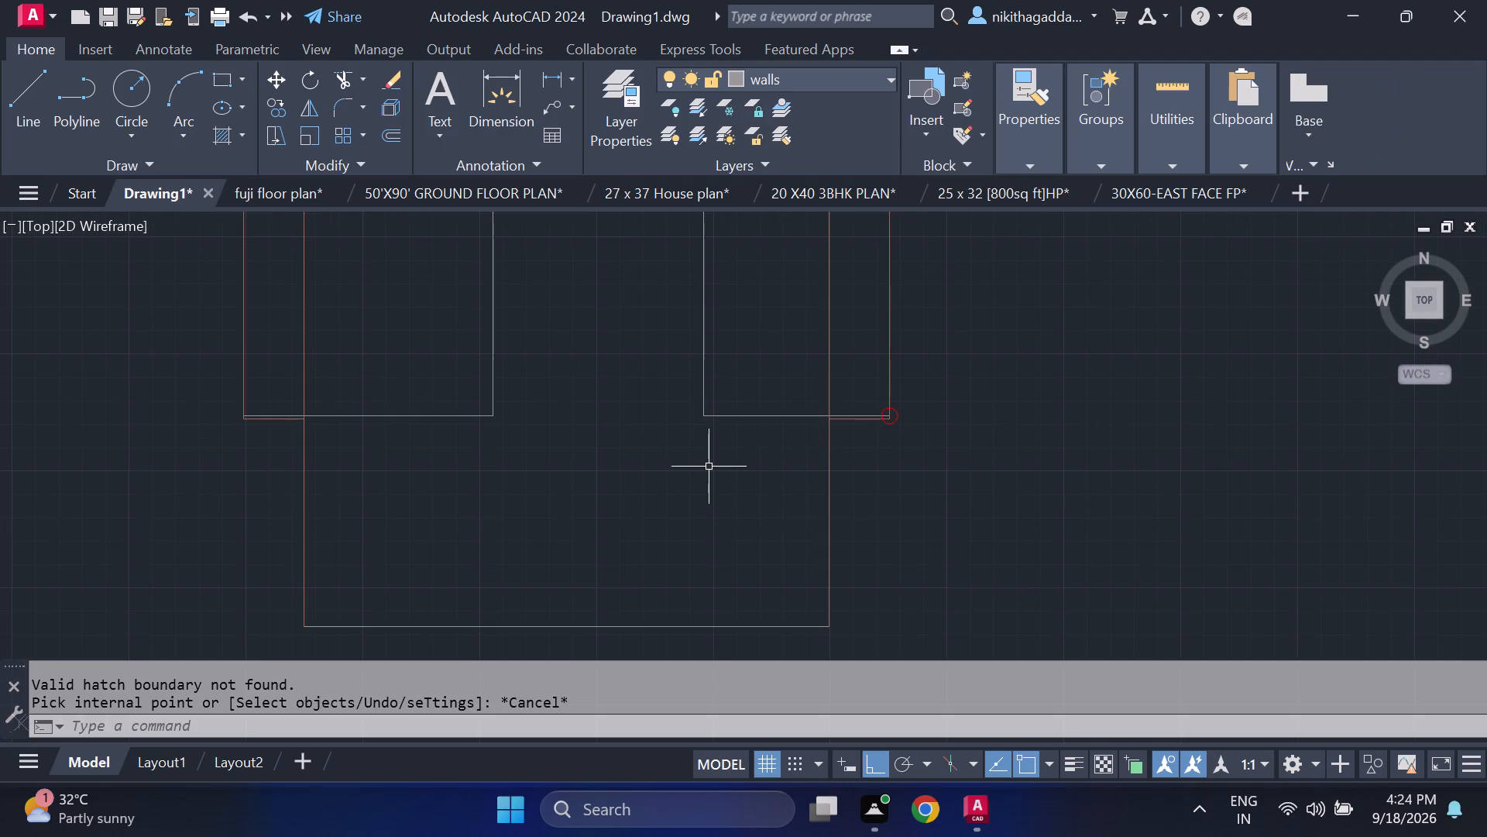
Trim the two short wall-line stubs that overrun into the door frames at the foot of the bedroom partition wall.
text(tr)
key(Return)
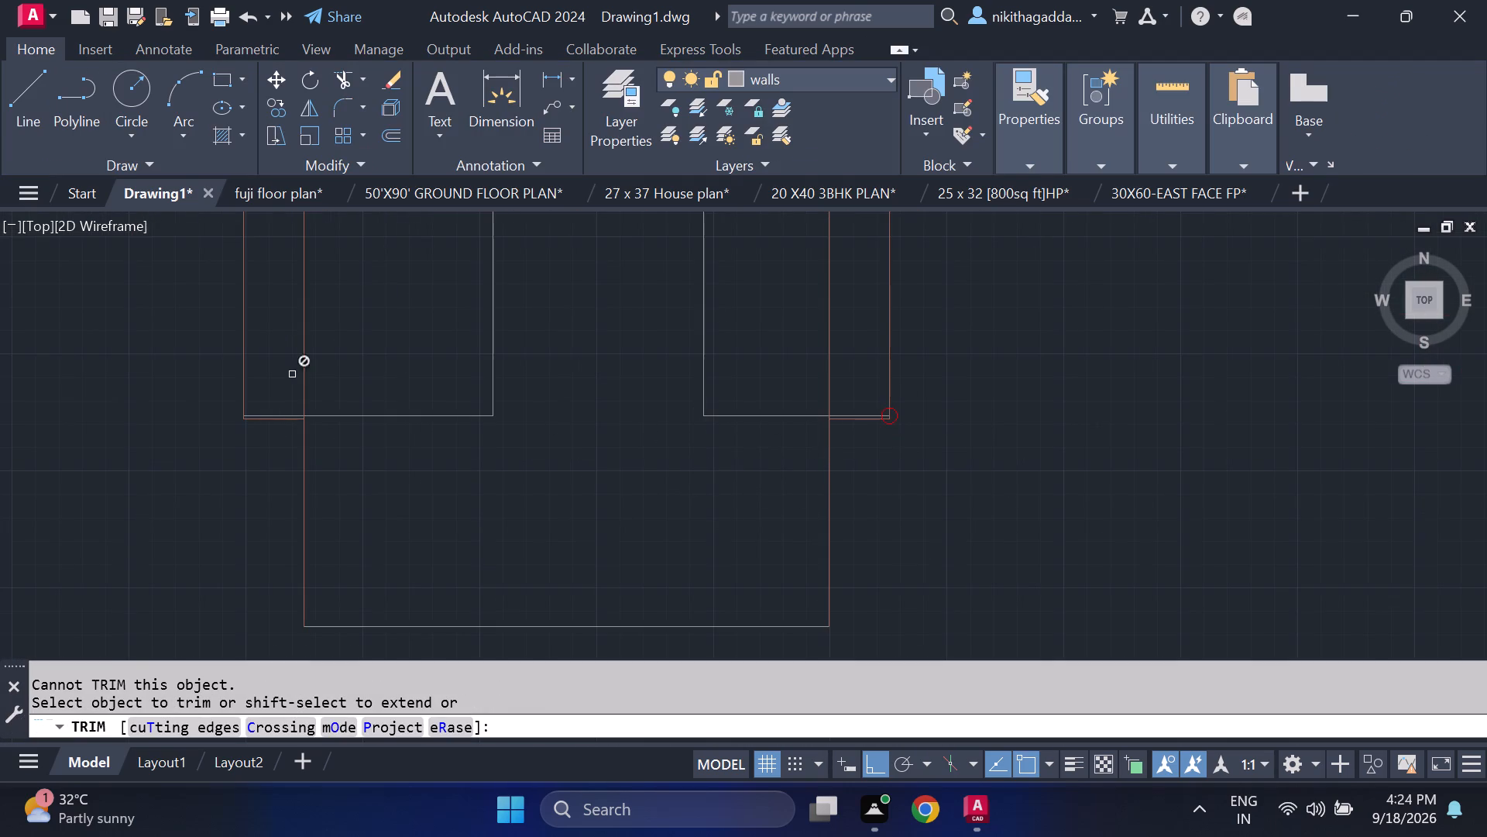
scroll(238, 401, up, 3)
click(332, 413)
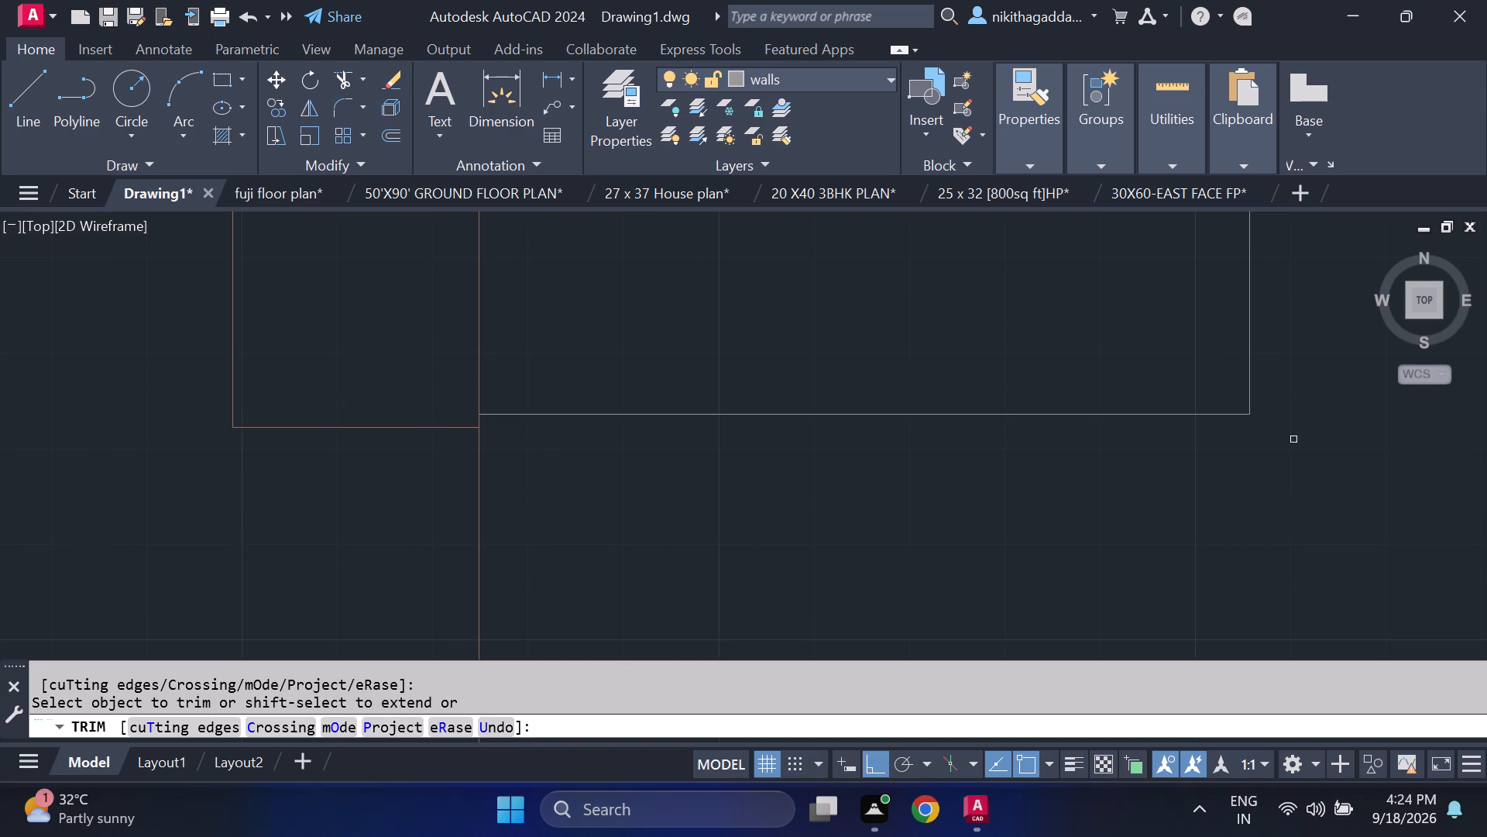
middle_drag(1264, 449, 609, 463)
scroll(623, 464, down, 3)
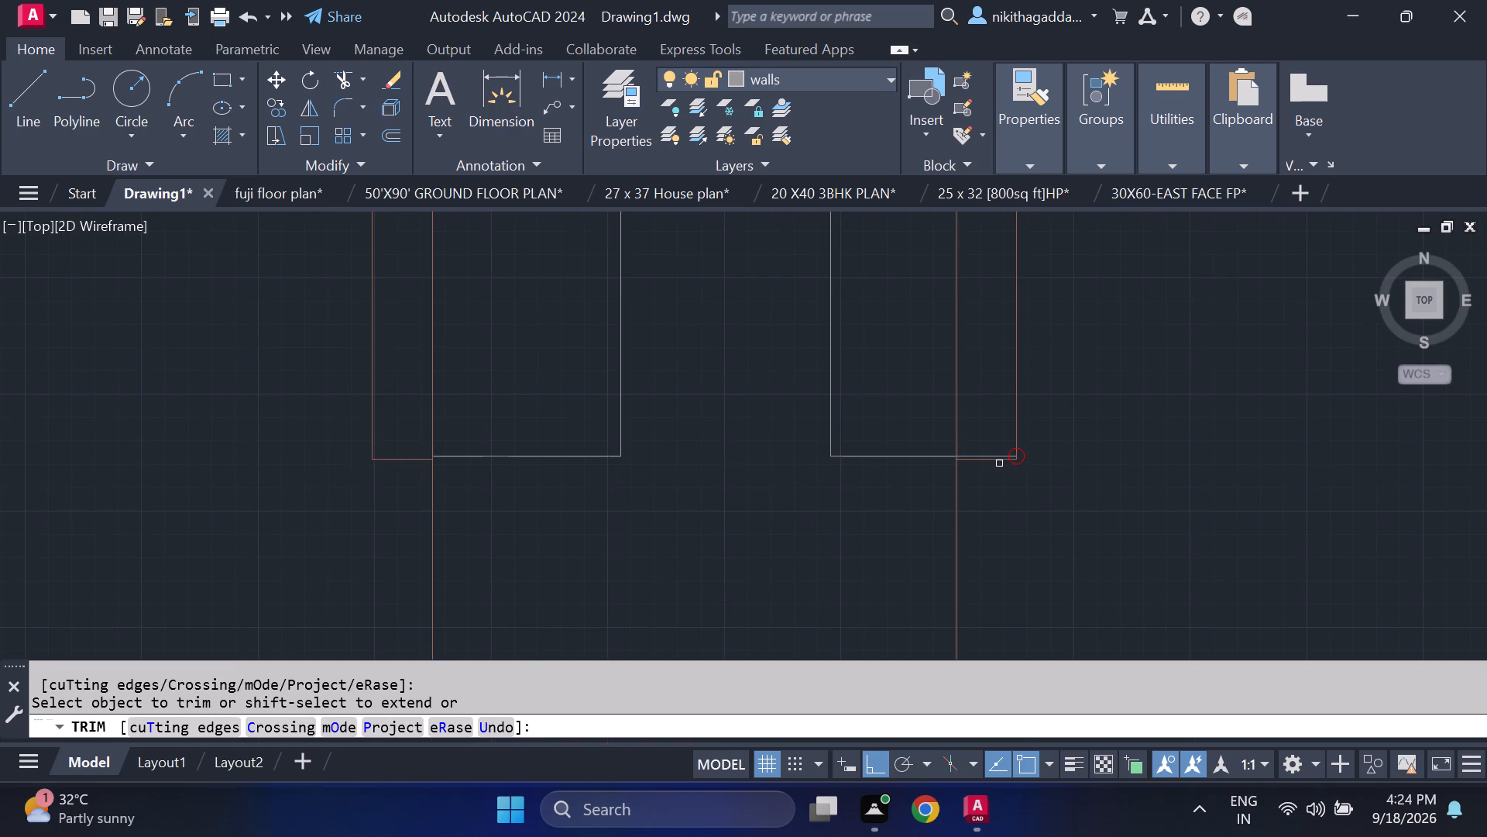
click(994, 457)
scroll(995, 456, up, 3)
click(995, 455)
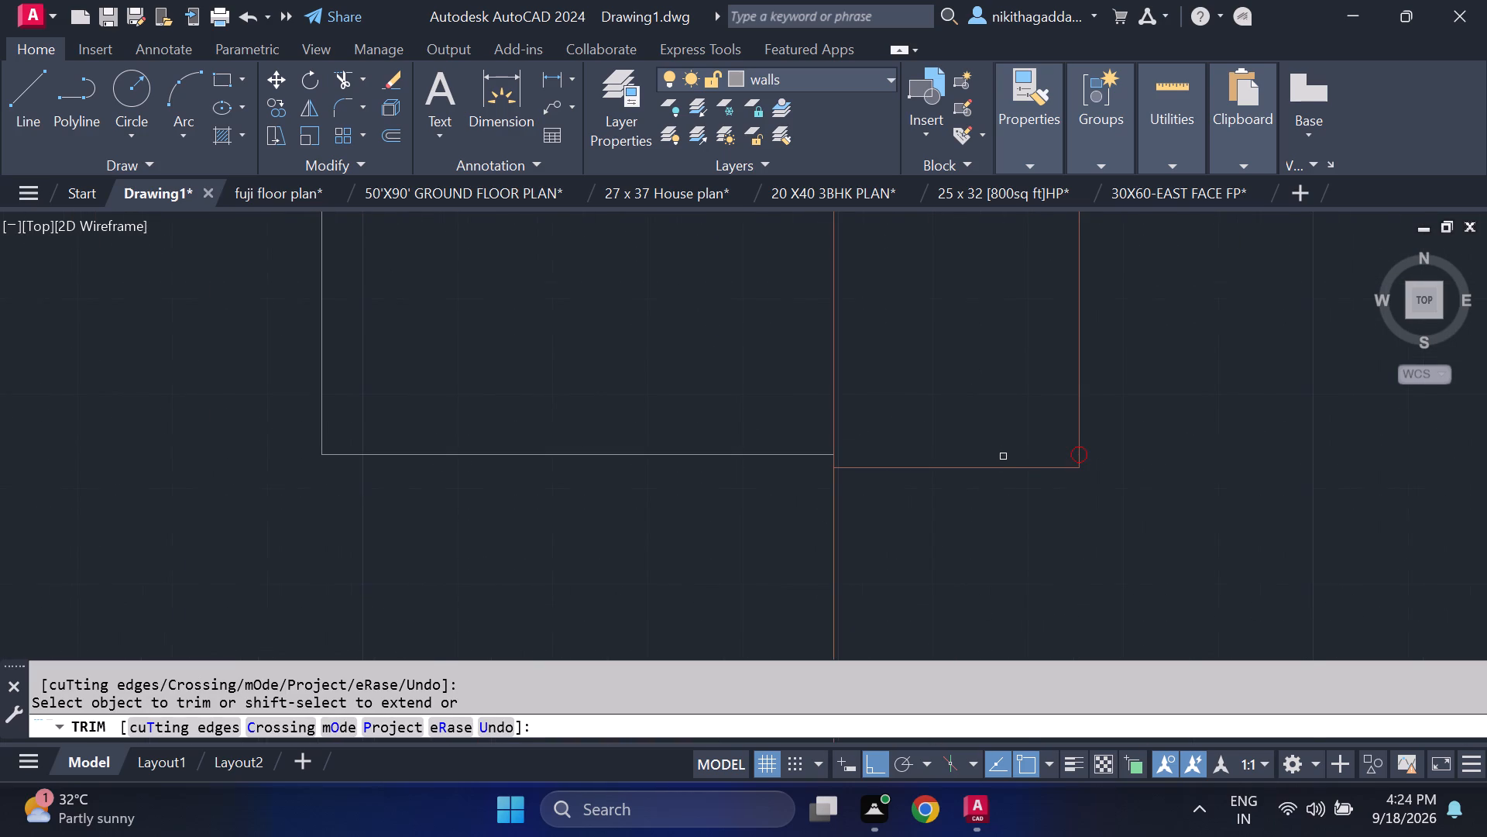
key(Escape)
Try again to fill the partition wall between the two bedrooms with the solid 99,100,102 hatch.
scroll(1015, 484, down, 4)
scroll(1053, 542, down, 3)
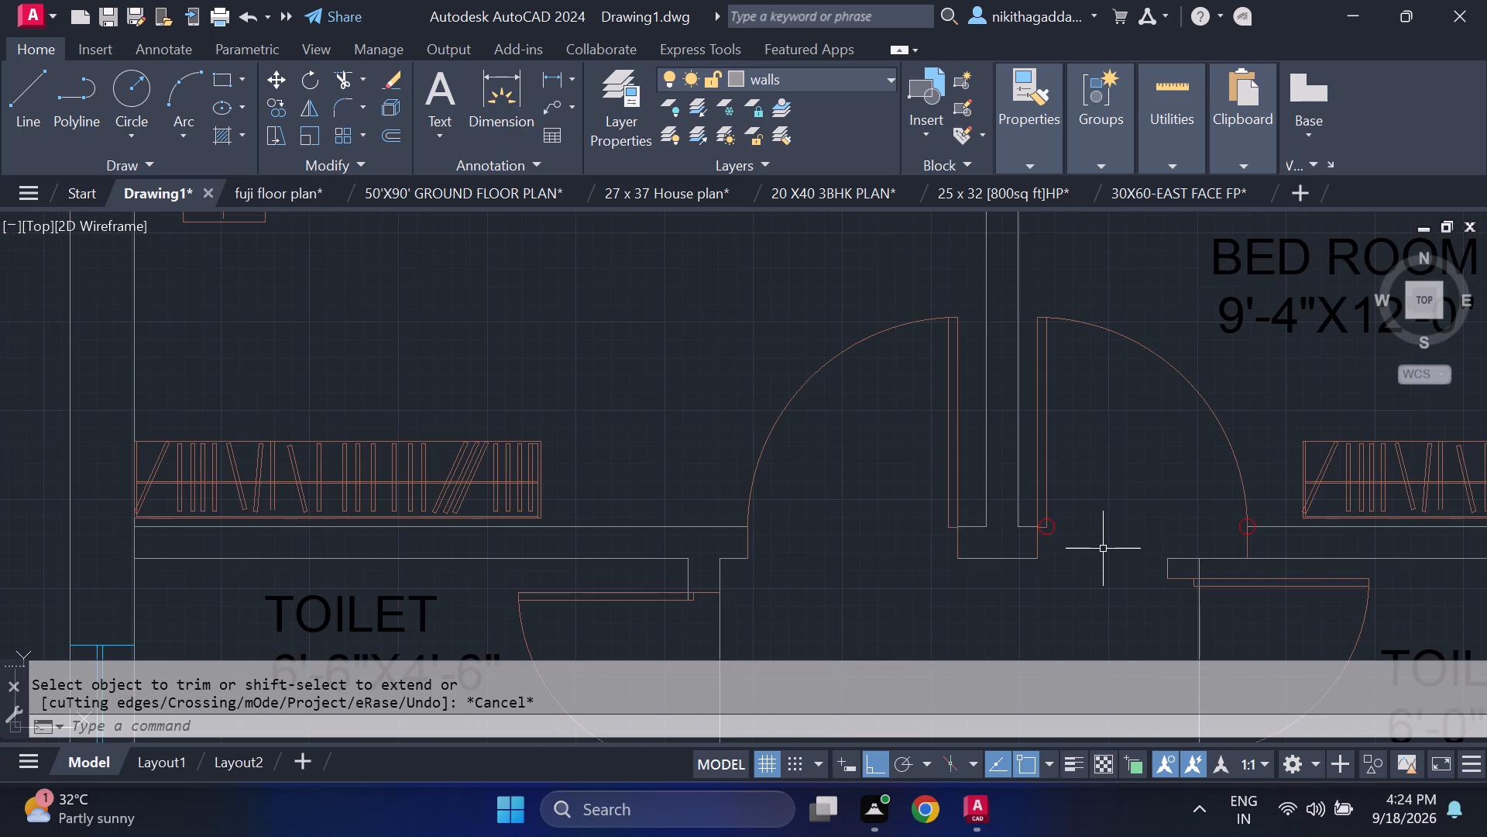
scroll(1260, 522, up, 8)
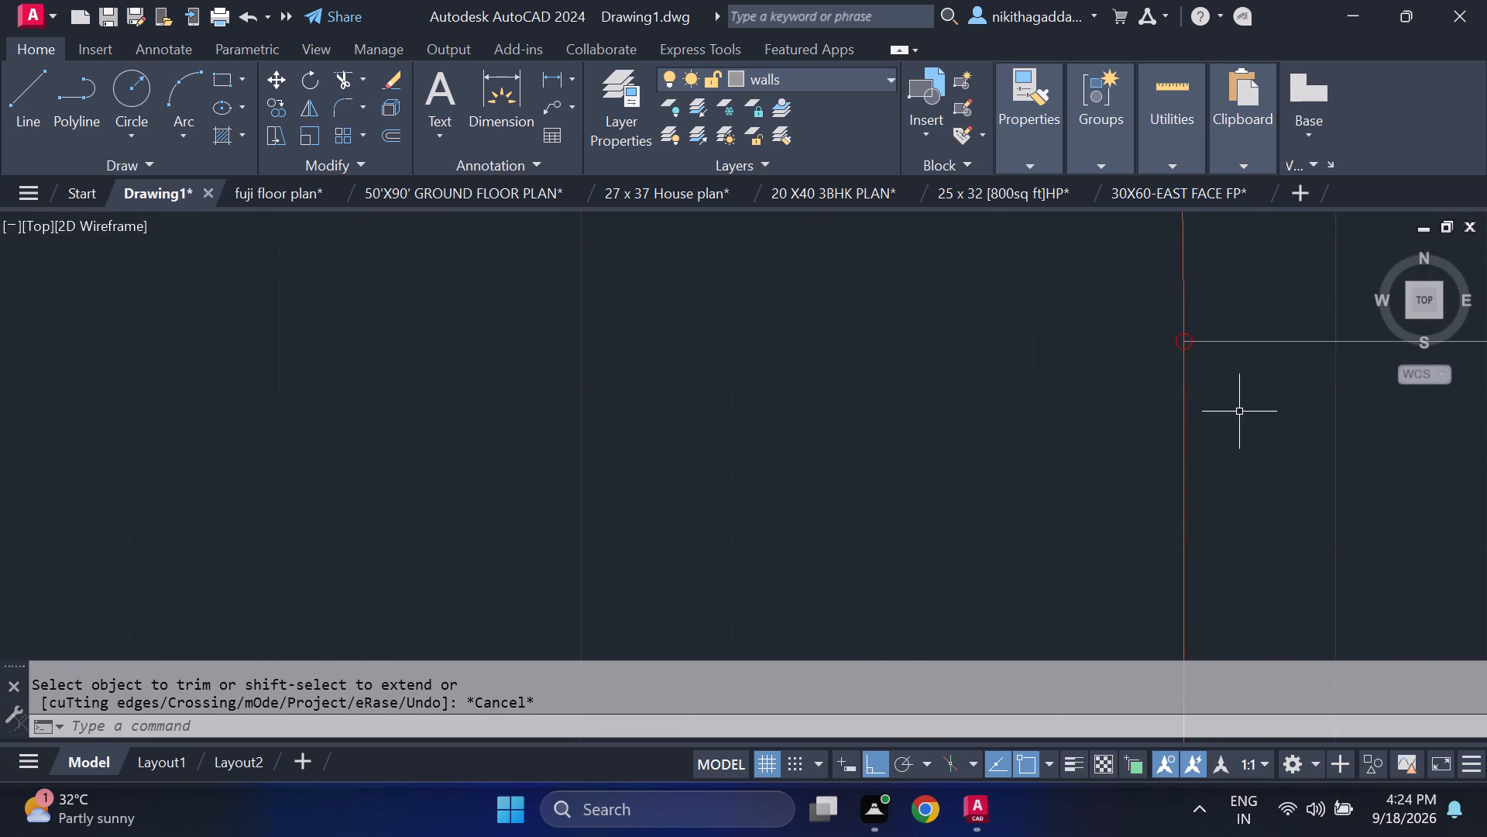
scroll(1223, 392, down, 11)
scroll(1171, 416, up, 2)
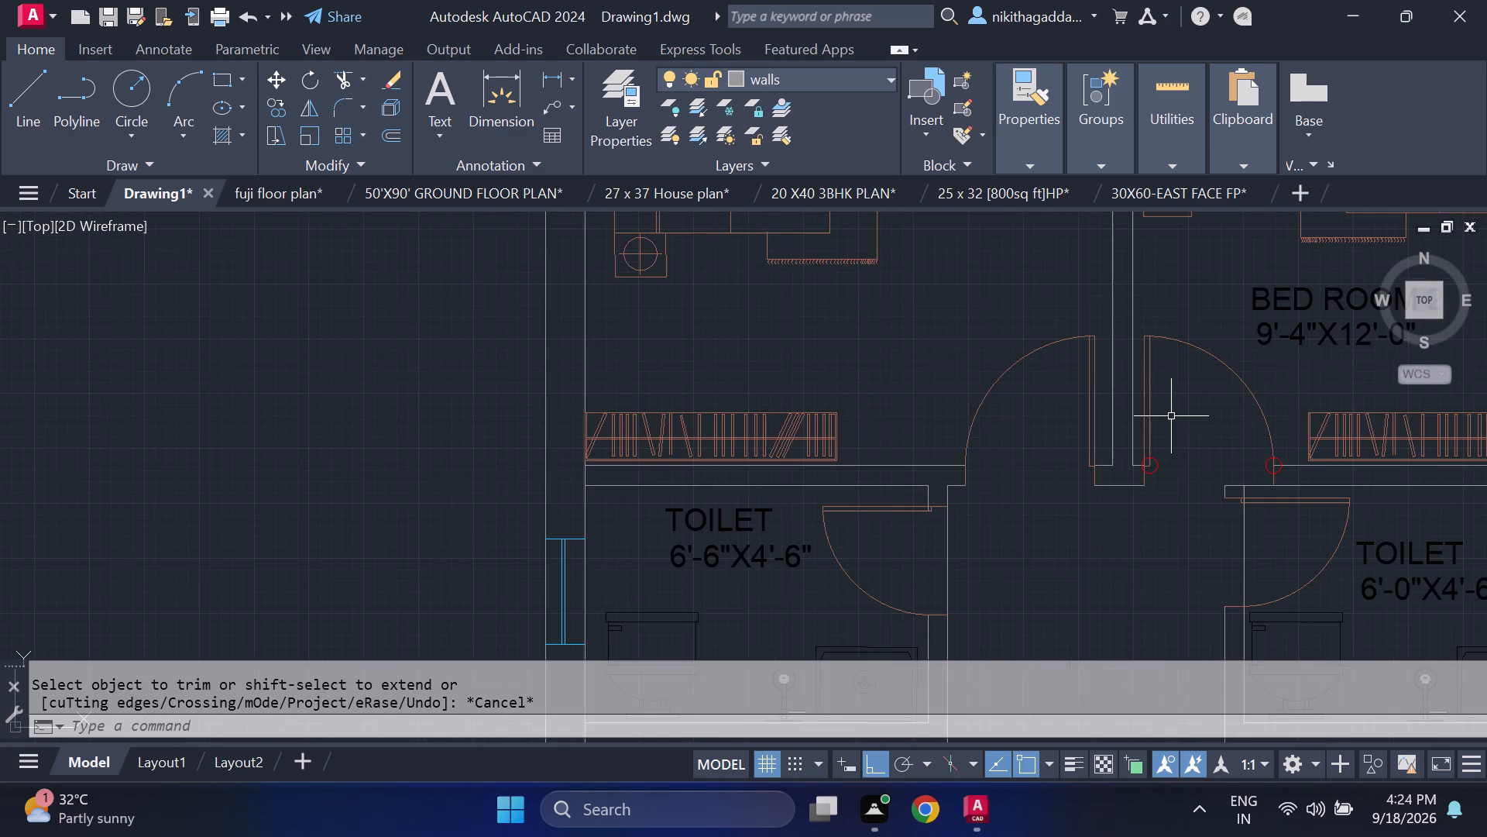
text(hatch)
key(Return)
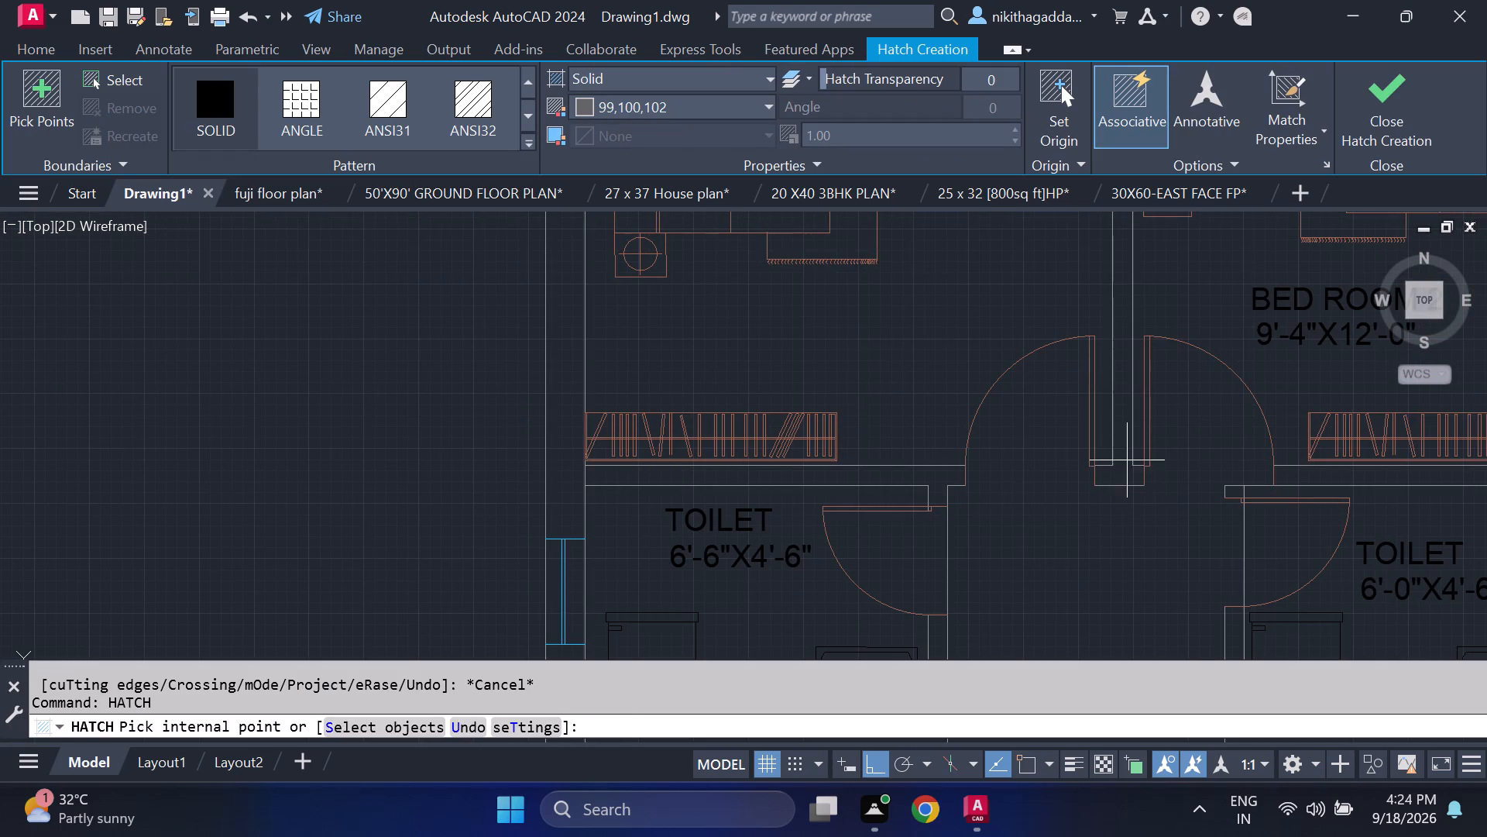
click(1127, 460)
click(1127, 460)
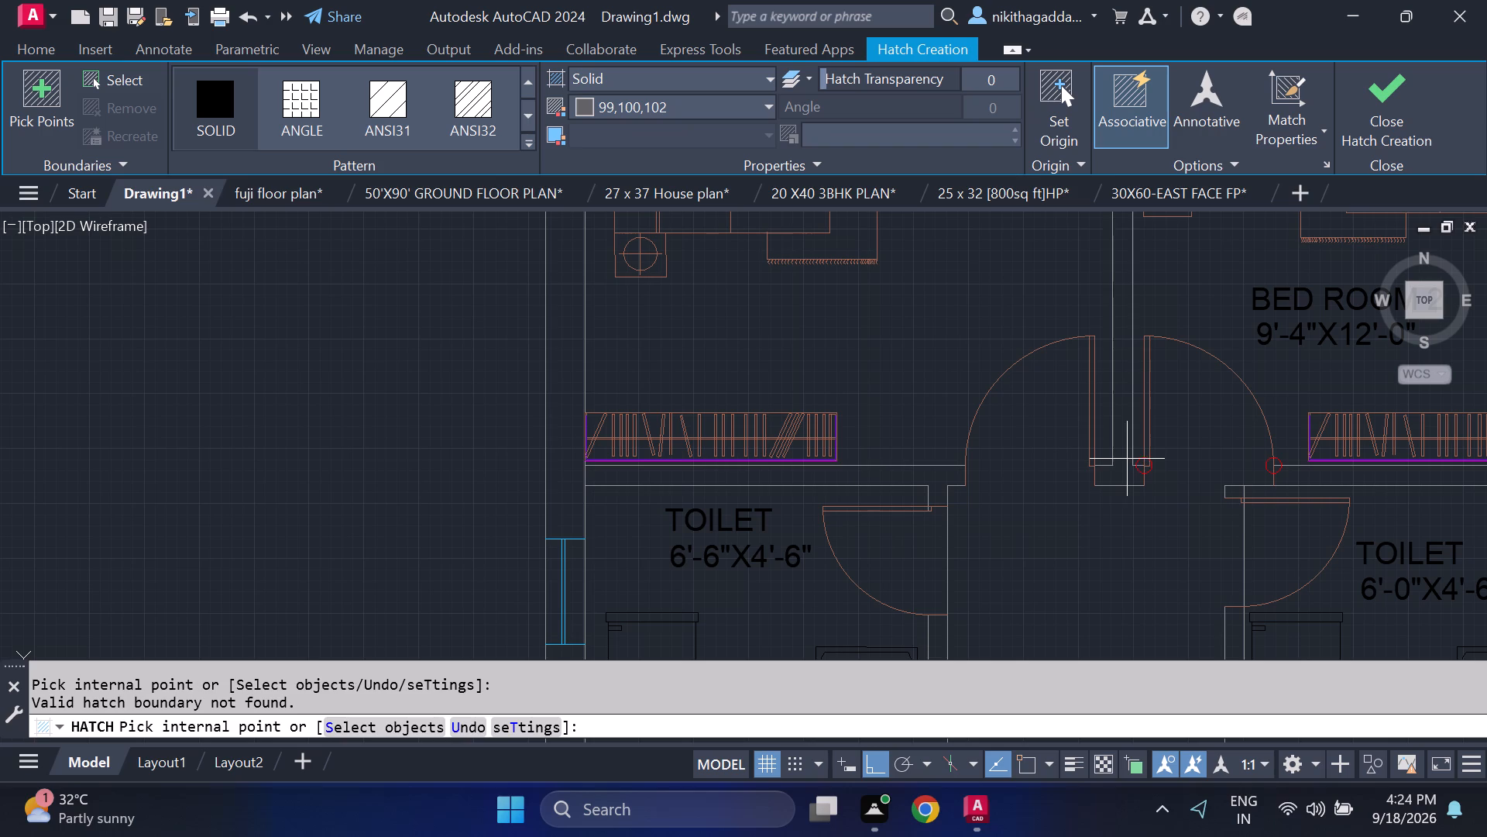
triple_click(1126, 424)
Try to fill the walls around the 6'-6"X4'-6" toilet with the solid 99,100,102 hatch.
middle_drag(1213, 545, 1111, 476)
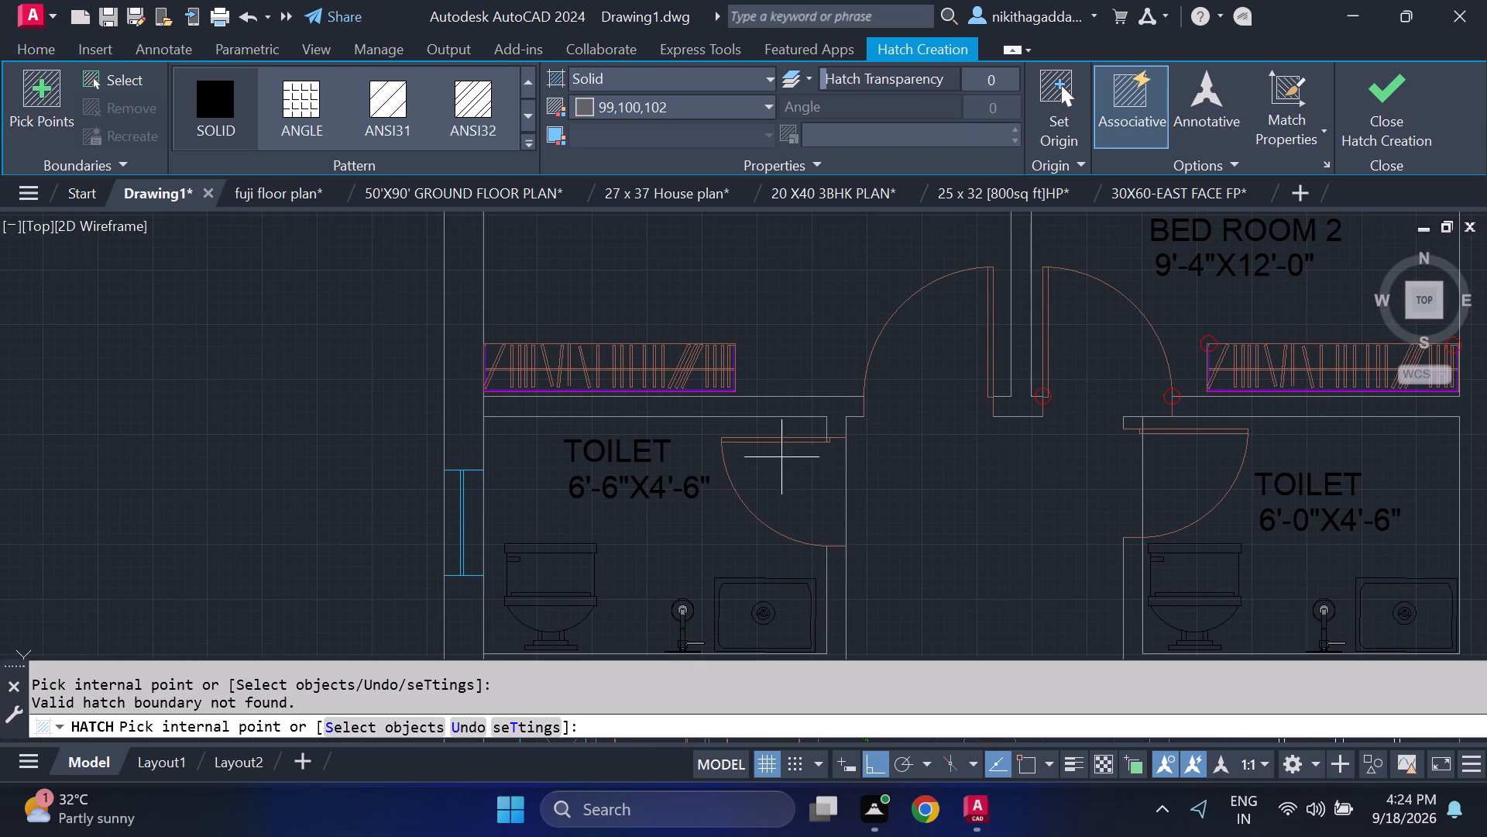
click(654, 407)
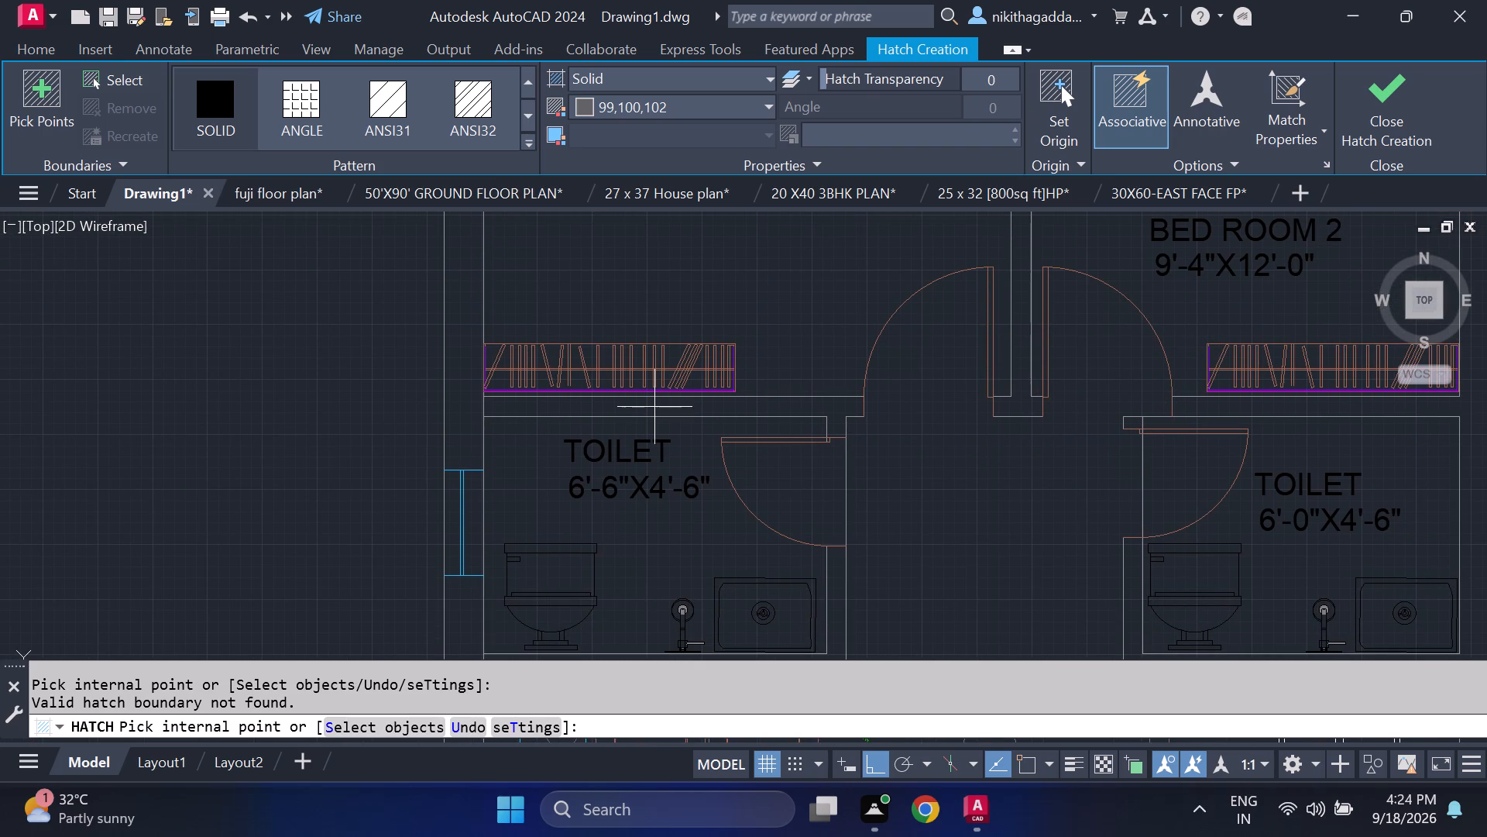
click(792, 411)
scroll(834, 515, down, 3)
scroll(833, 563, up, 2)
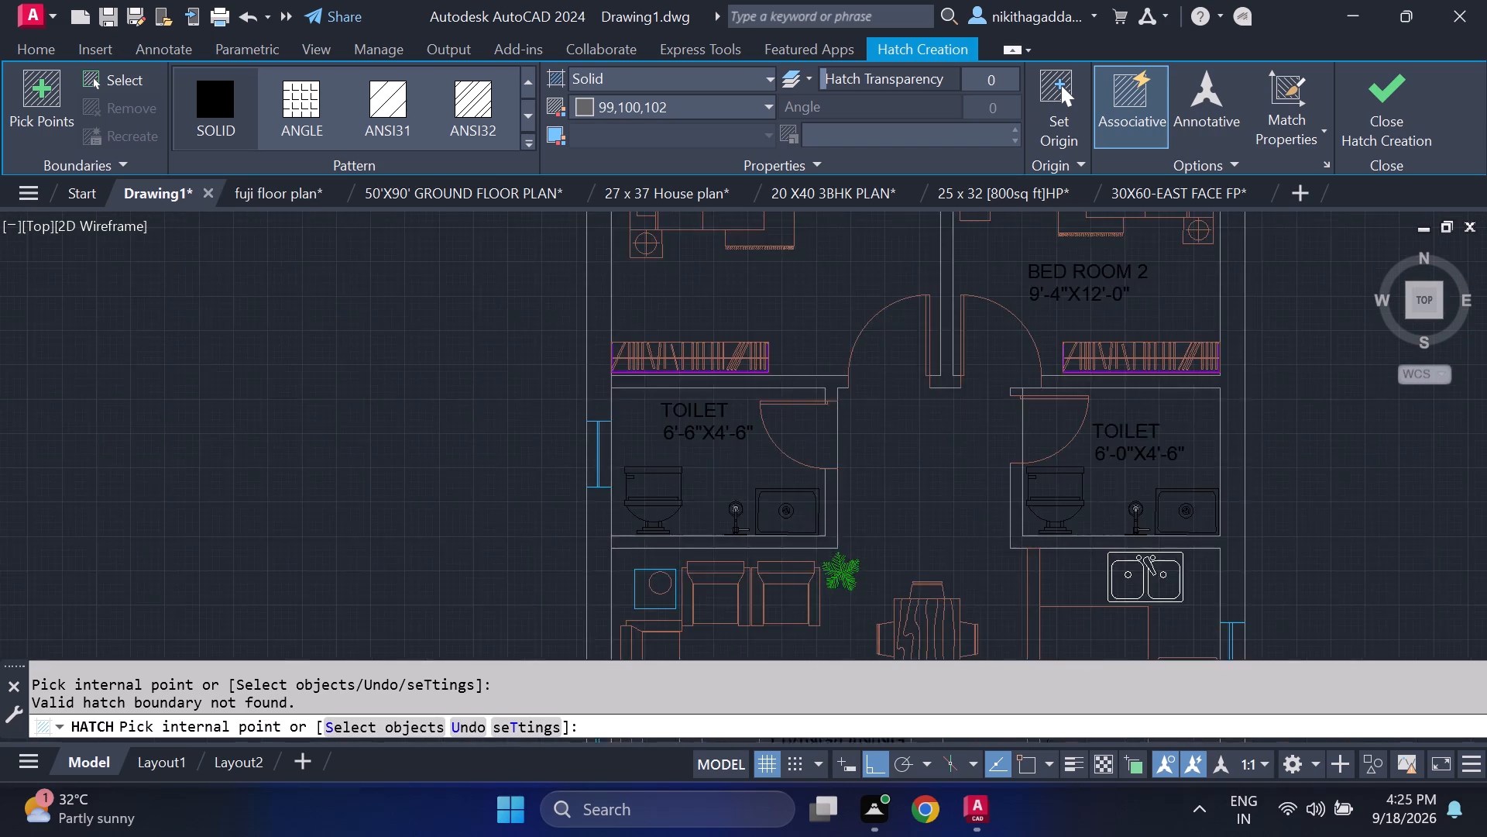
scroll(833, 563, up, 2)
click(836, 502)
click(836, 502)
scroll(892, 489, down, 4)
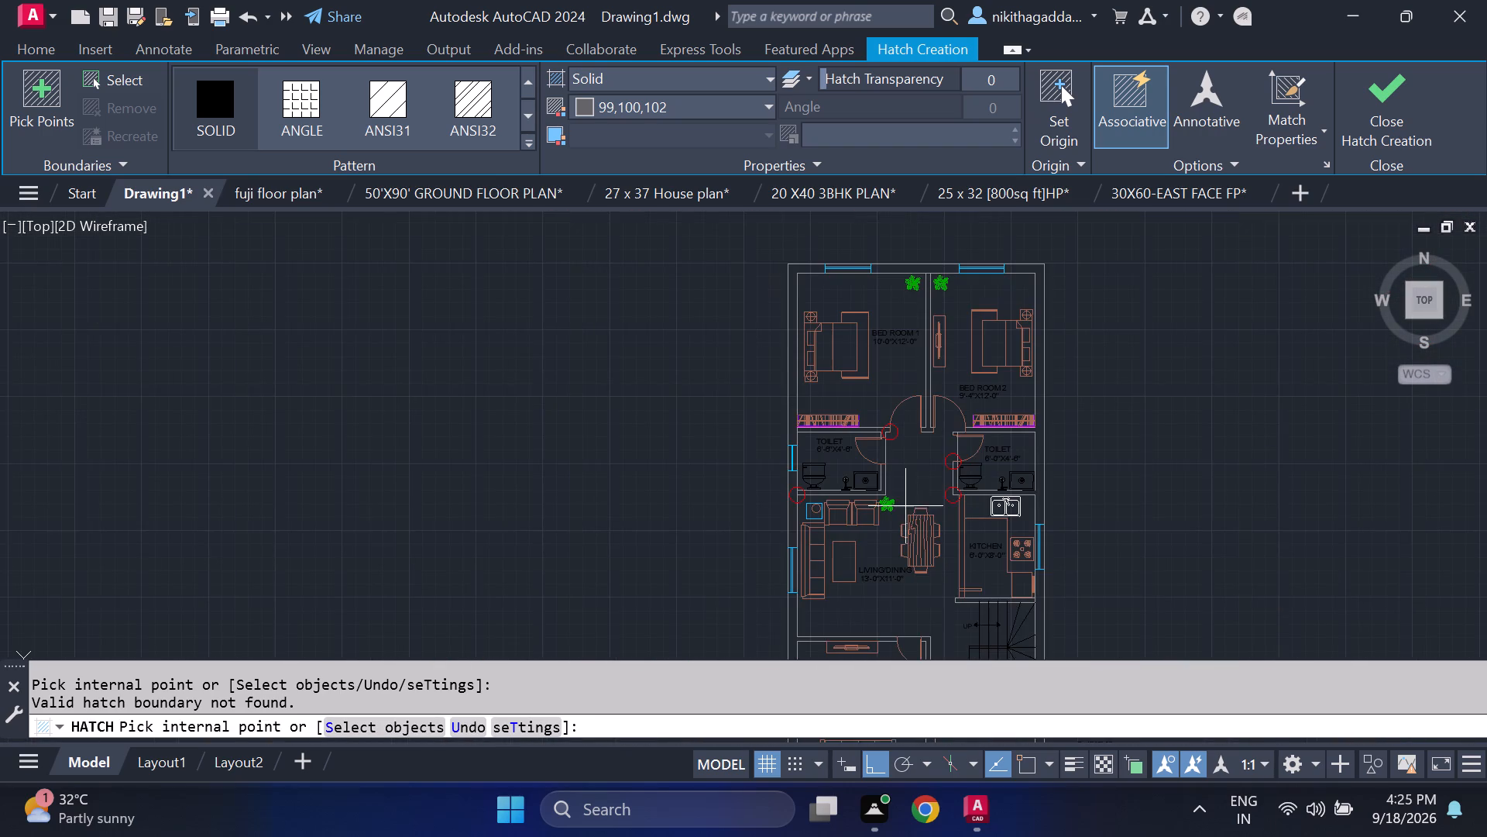
Fill the wall between the kitchen and the staircase with the solid 99,100,102 hatch.
middle_drag(917, 513, 833, 373)
scroll(877, 469, up, 3)
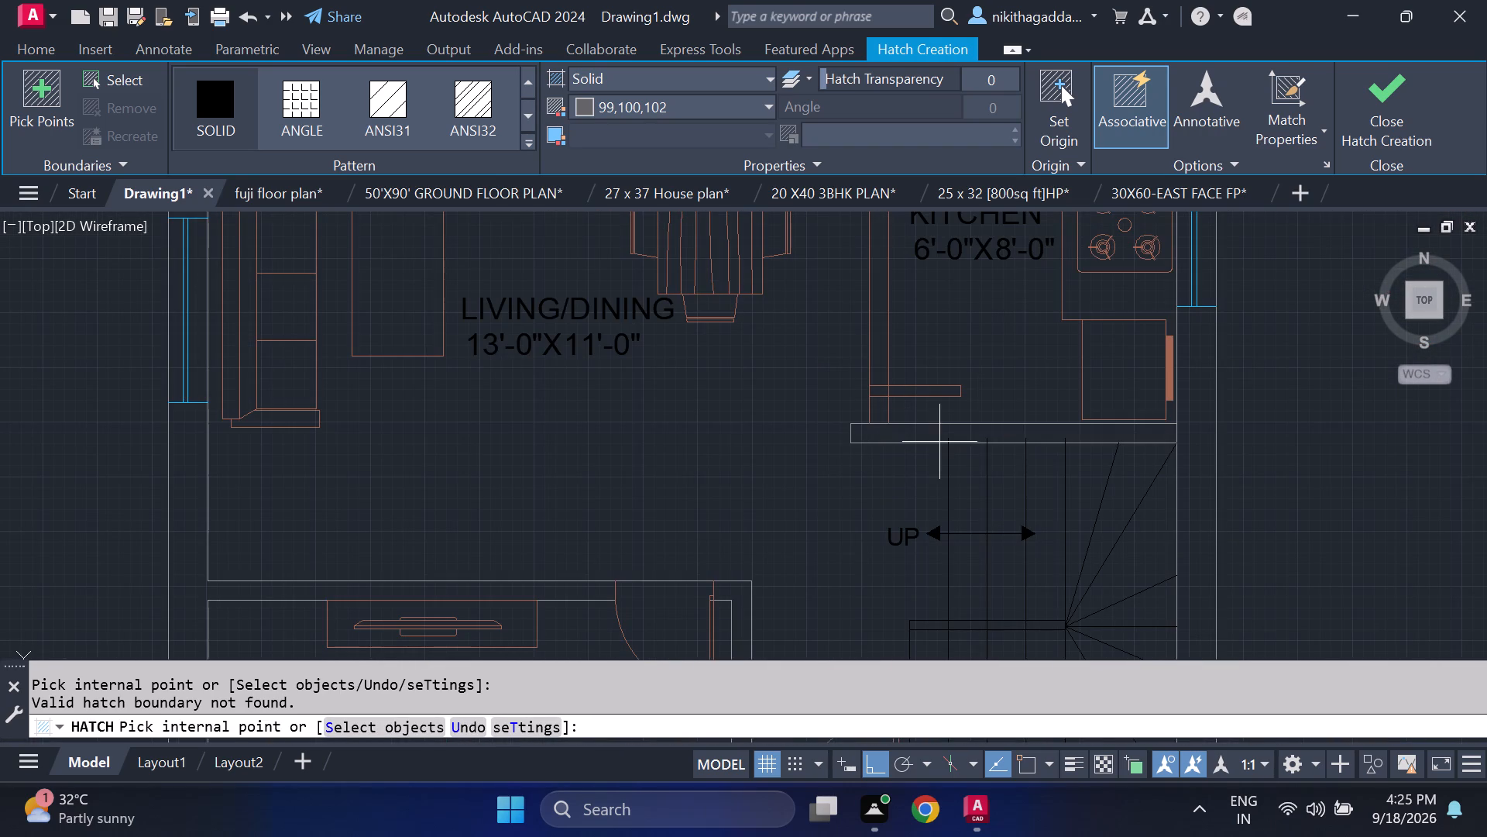
click(941, 441)
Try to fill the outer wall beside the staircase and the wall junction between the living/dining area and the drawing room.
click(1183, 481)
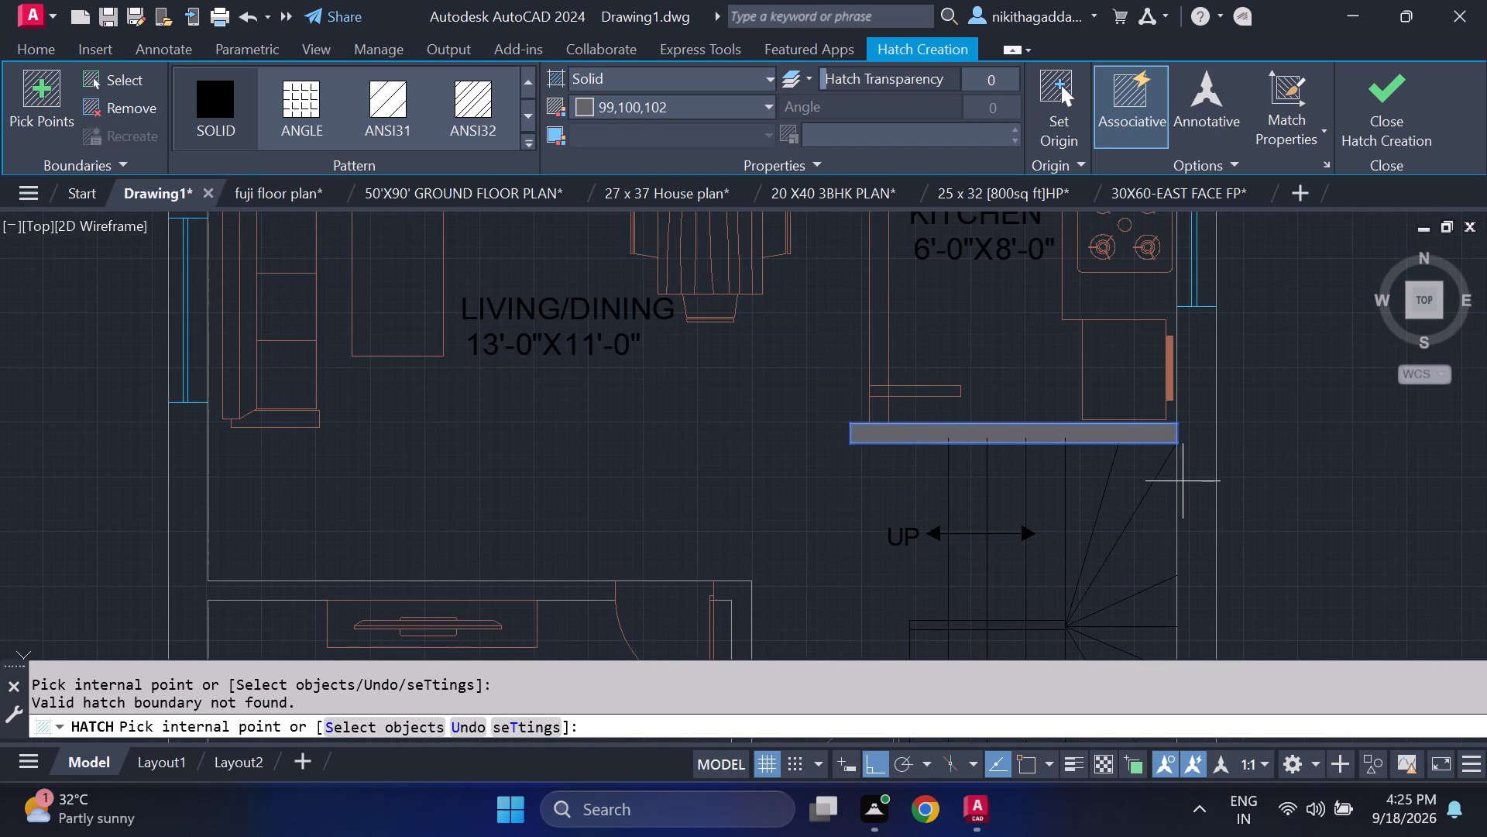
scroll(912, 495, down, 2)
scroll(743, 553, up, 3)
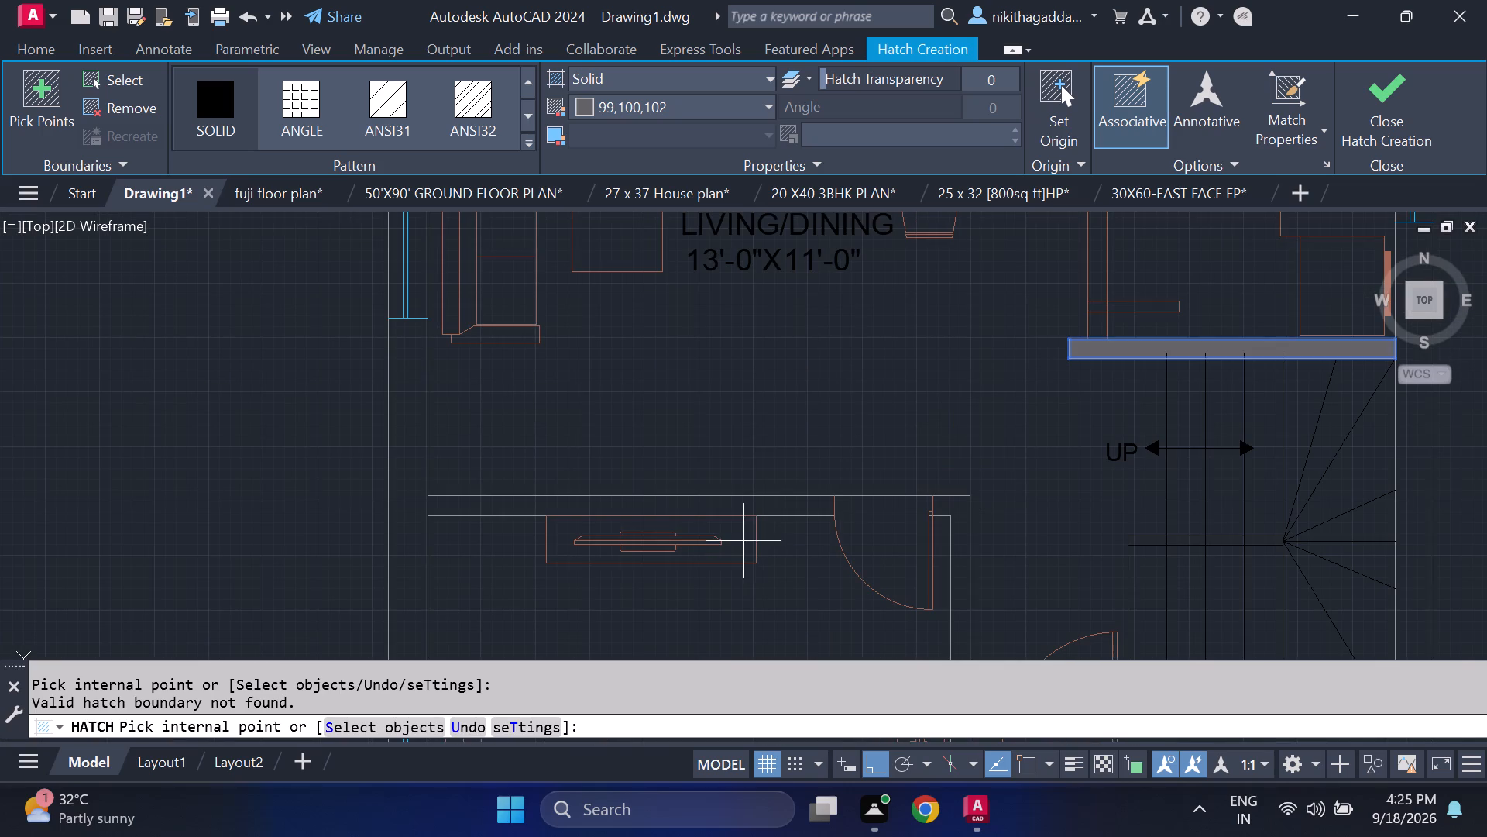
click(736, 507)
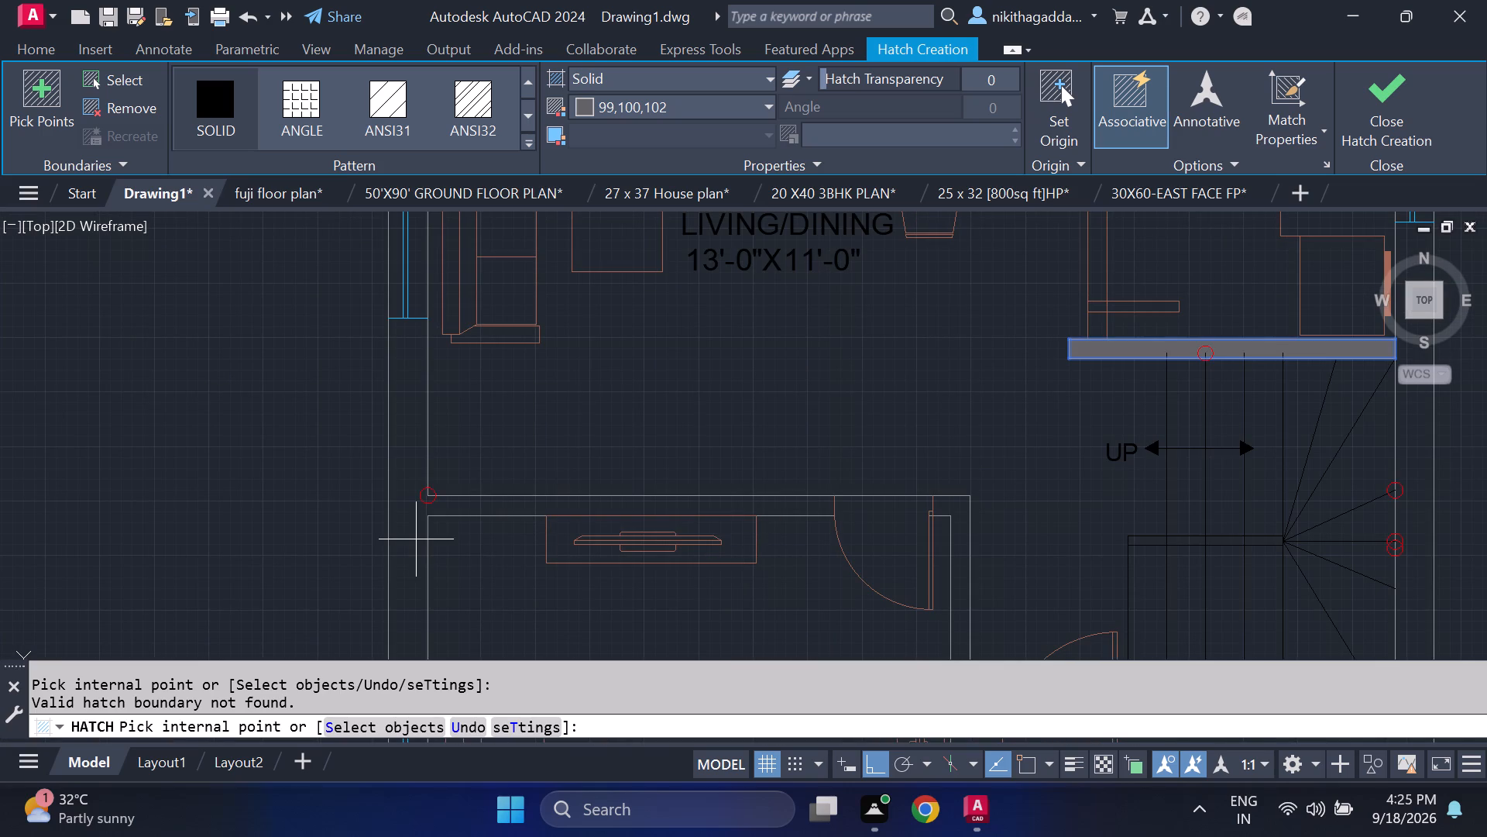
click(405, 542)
Fill the outer wall at the drawing room's southwest corner, below its west window, with the solid 99,100,102 hatch.
scroll(496, 526, down, 4)
middle_drag(579, 602, 608, 487)
scroll(583, 526, up, 2)
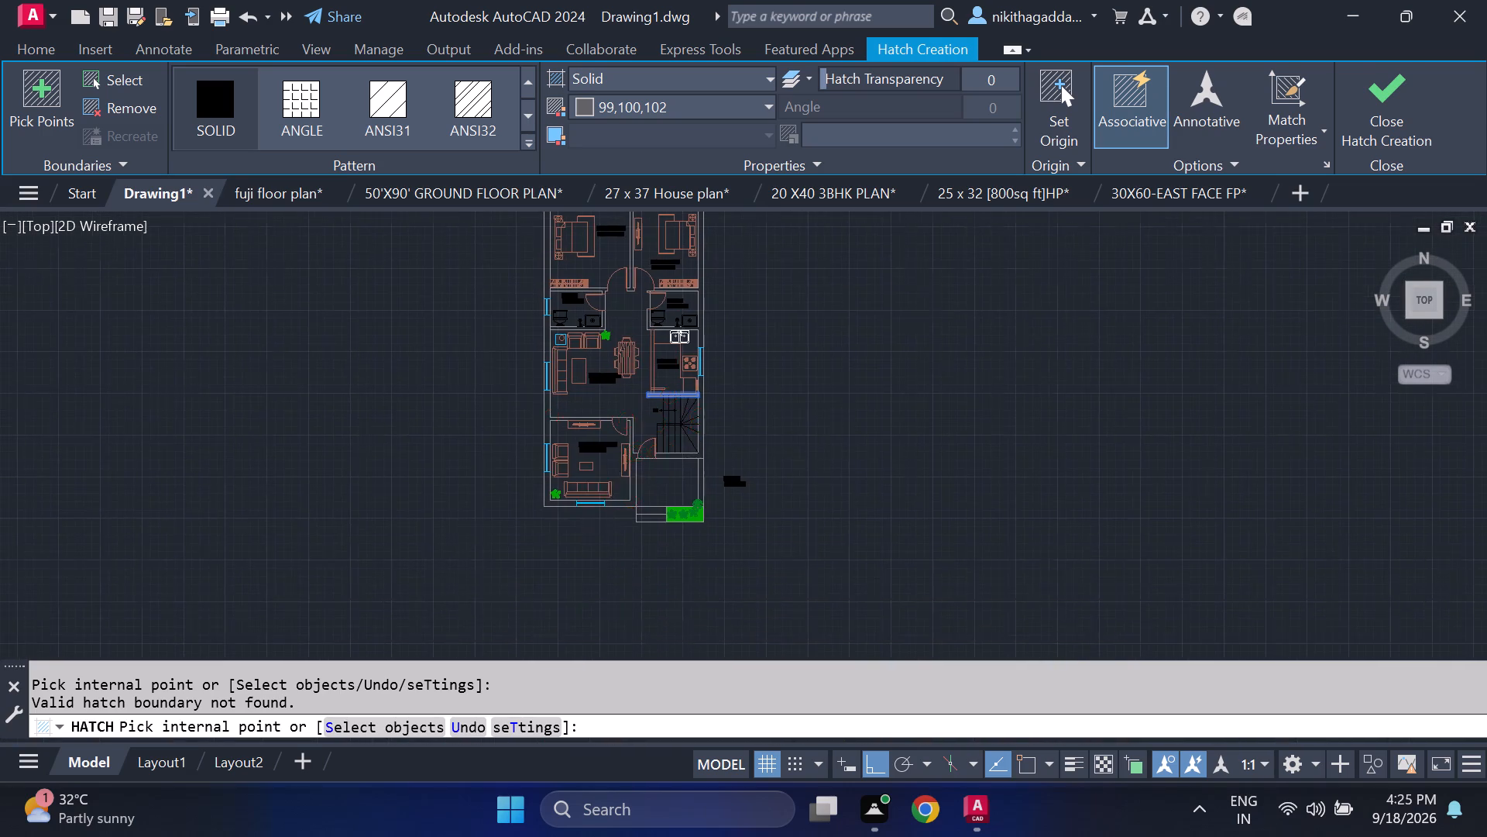
scroll(583, 526, up, 2)
click(407, 381)
scroll(650, 418, down, 3)
middle_drag(520, 366, 511, 474)
scroll(575, 391, up, 3)
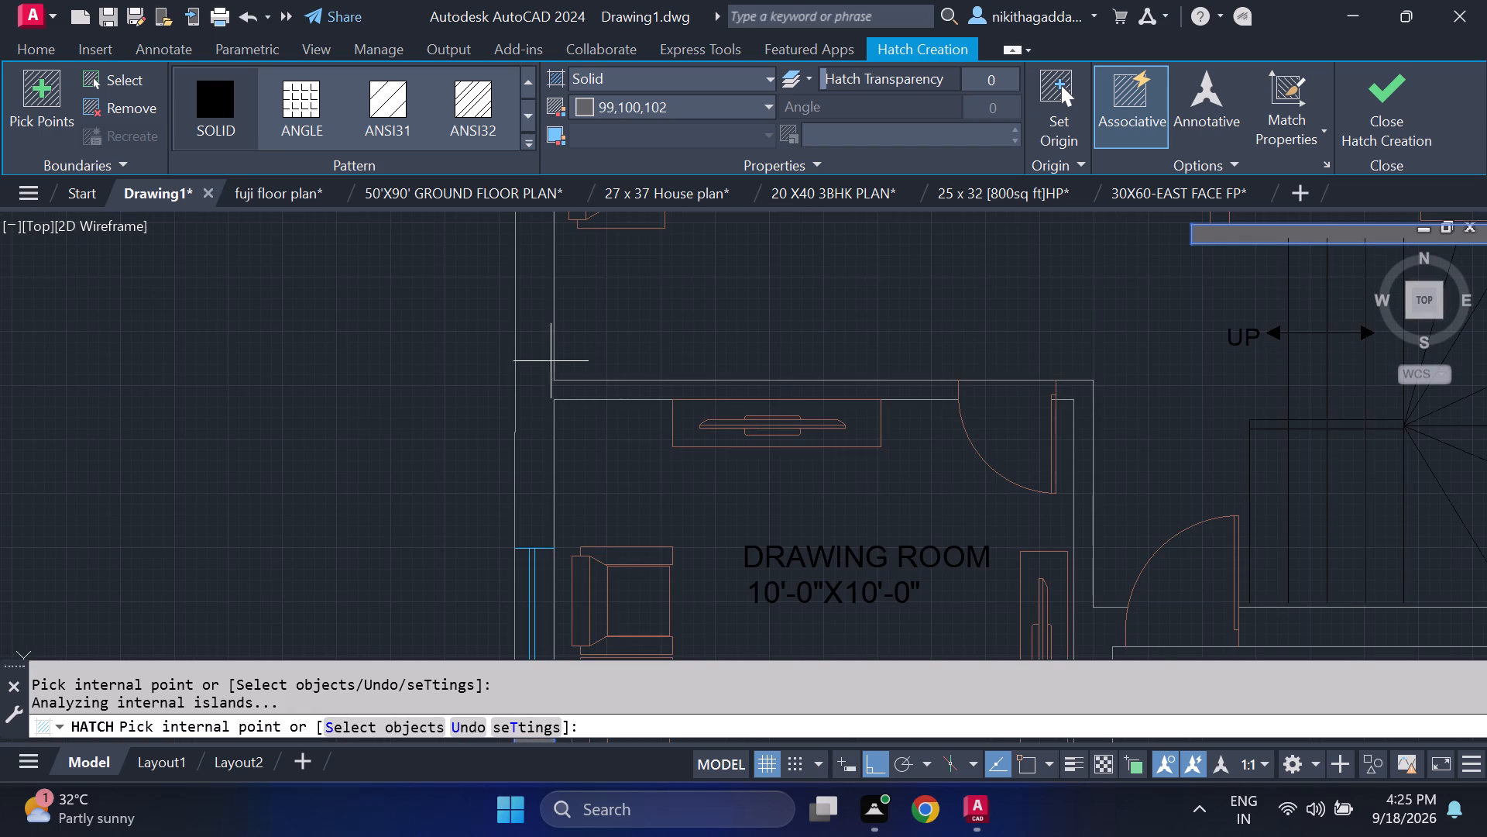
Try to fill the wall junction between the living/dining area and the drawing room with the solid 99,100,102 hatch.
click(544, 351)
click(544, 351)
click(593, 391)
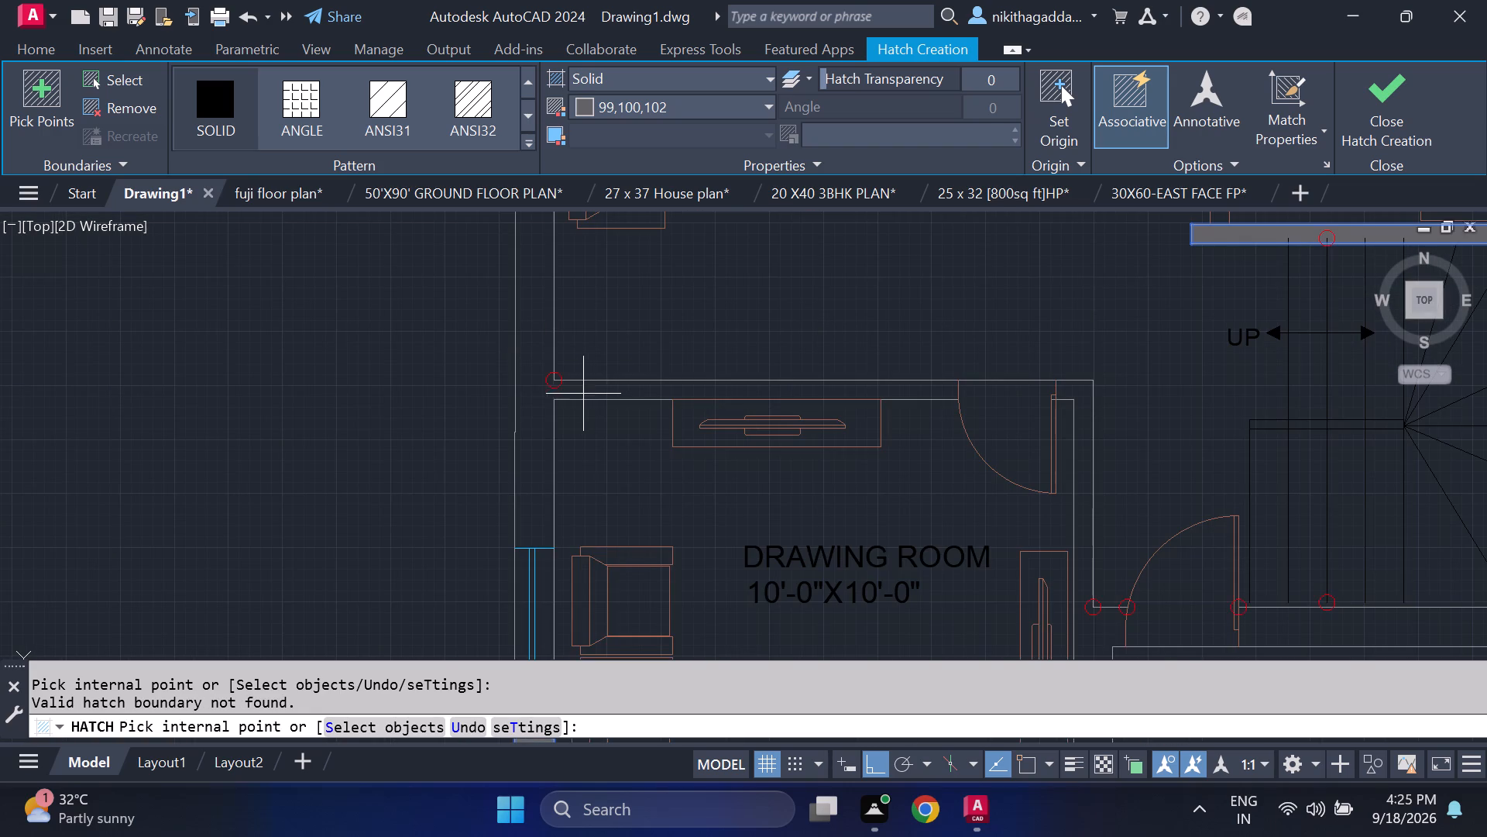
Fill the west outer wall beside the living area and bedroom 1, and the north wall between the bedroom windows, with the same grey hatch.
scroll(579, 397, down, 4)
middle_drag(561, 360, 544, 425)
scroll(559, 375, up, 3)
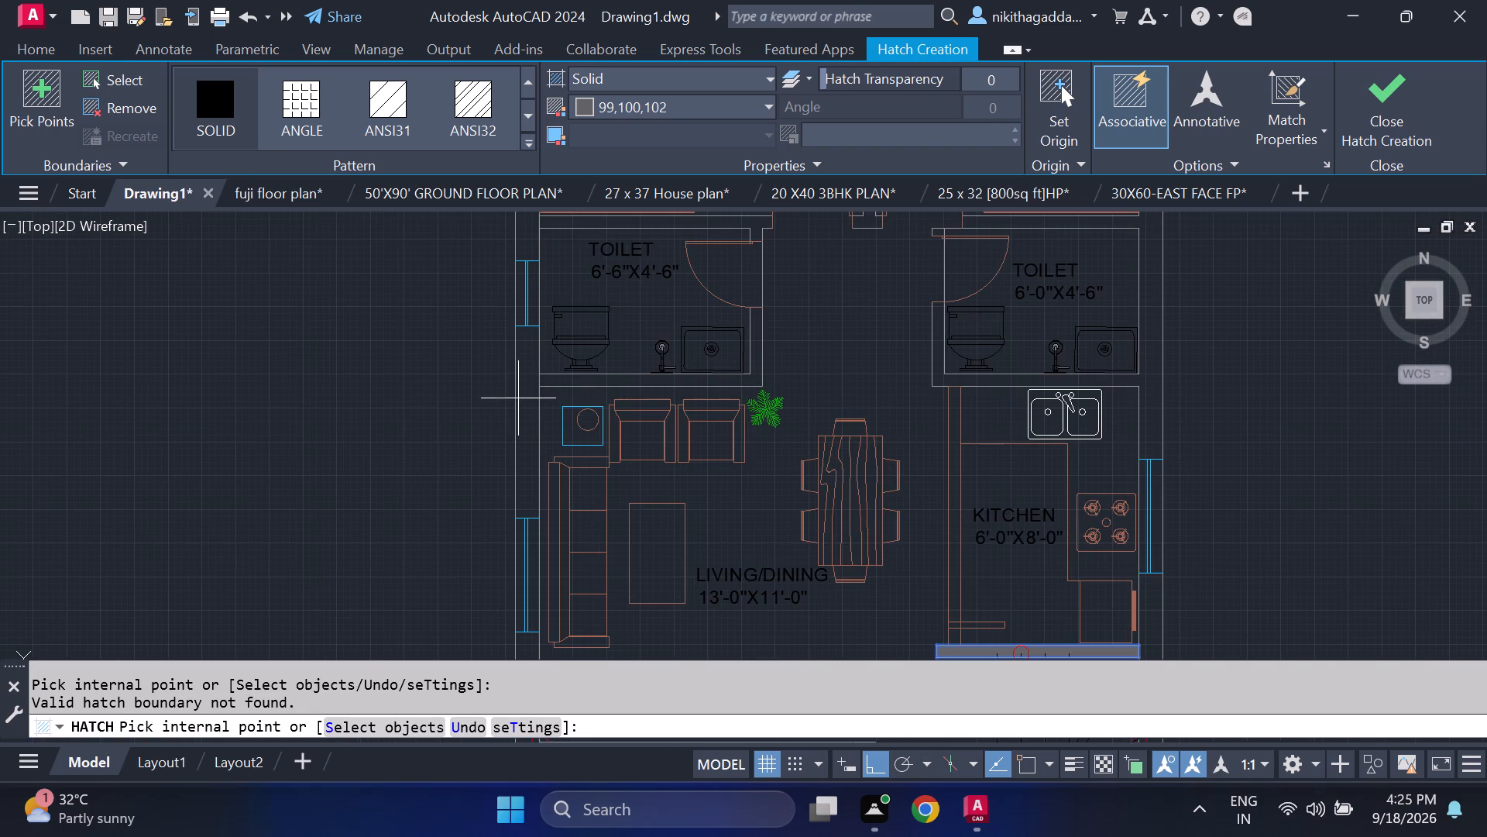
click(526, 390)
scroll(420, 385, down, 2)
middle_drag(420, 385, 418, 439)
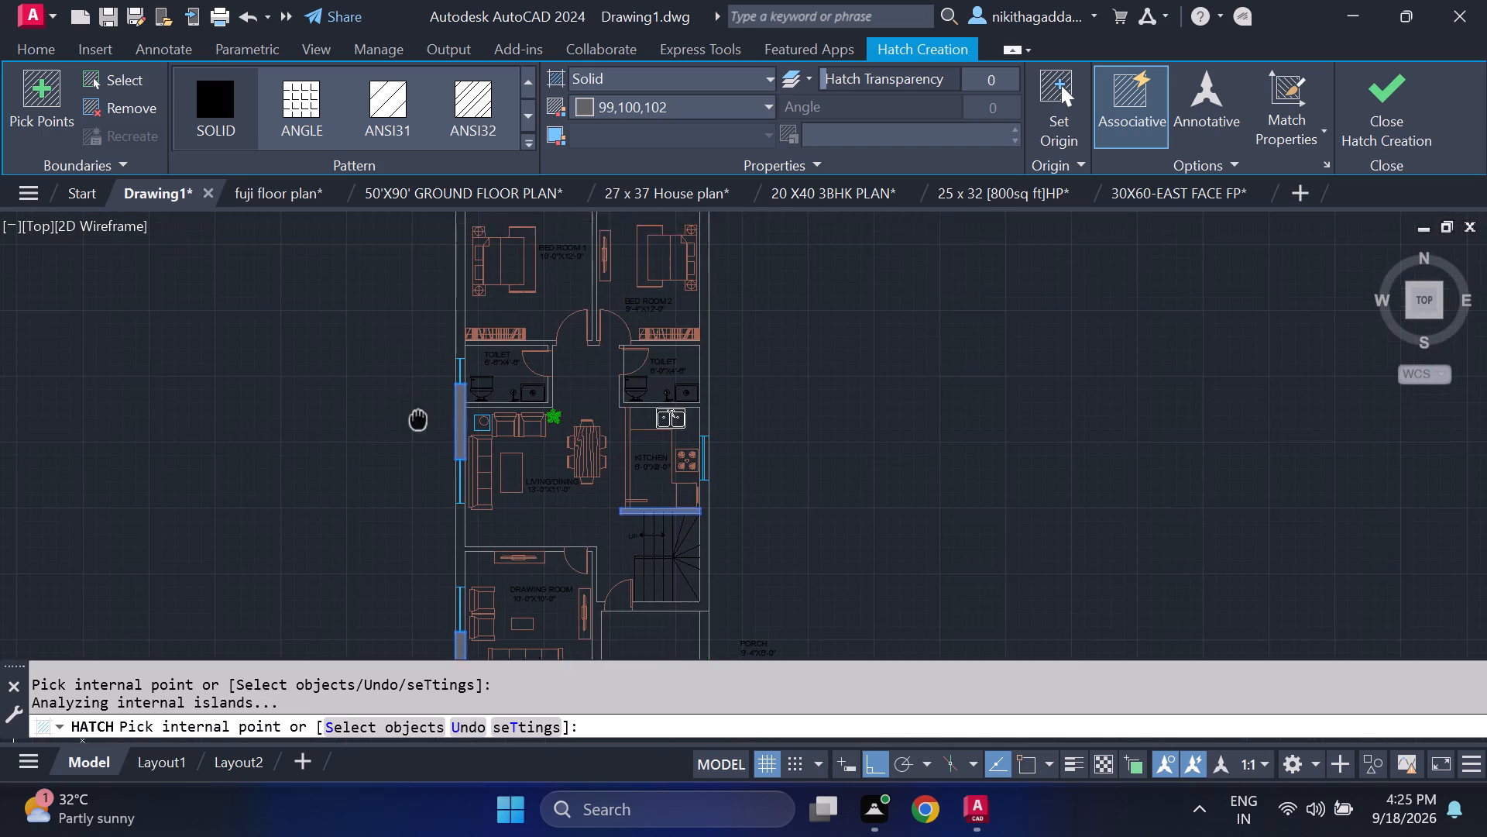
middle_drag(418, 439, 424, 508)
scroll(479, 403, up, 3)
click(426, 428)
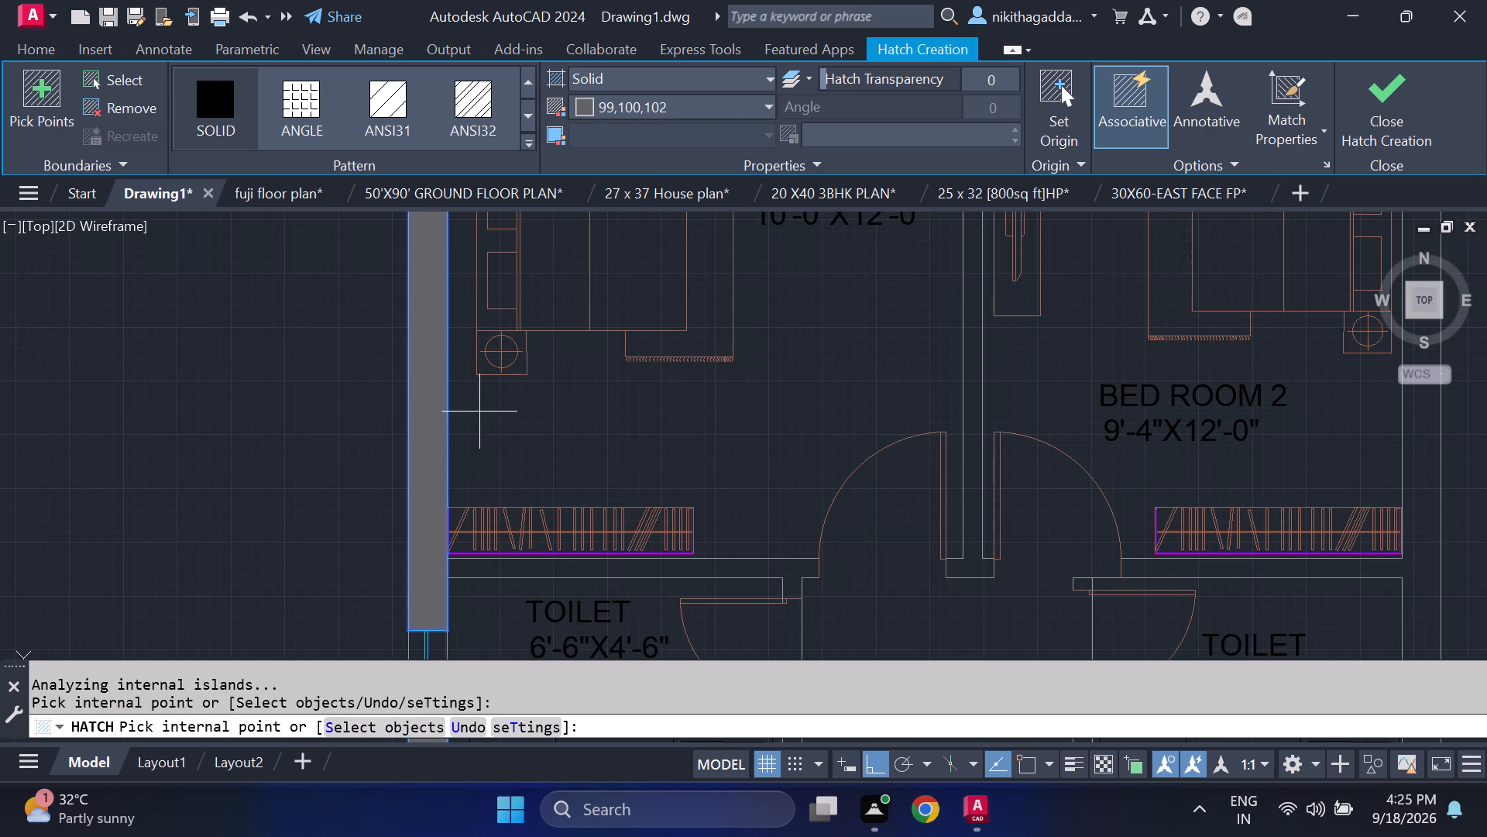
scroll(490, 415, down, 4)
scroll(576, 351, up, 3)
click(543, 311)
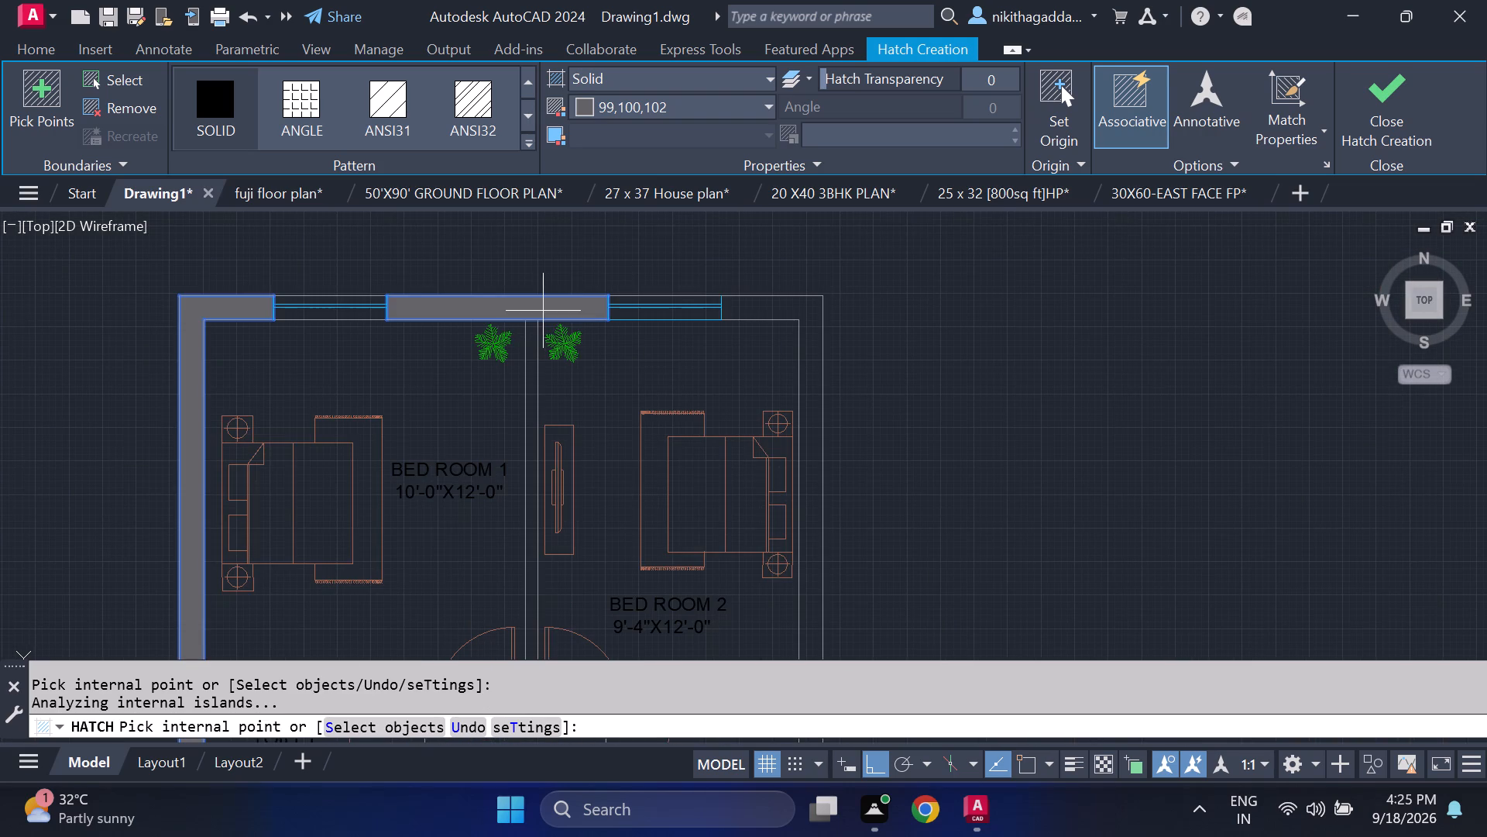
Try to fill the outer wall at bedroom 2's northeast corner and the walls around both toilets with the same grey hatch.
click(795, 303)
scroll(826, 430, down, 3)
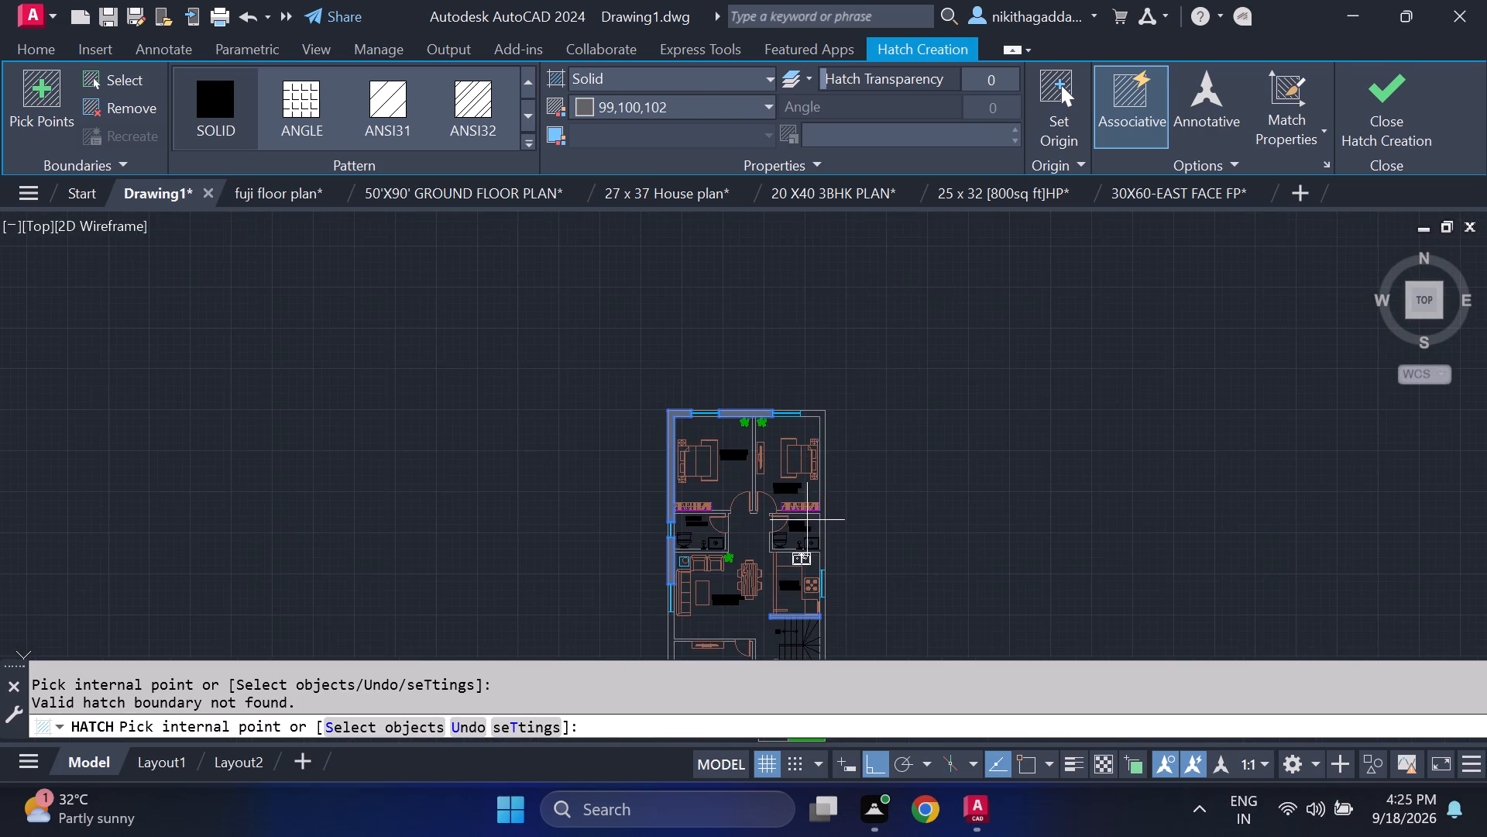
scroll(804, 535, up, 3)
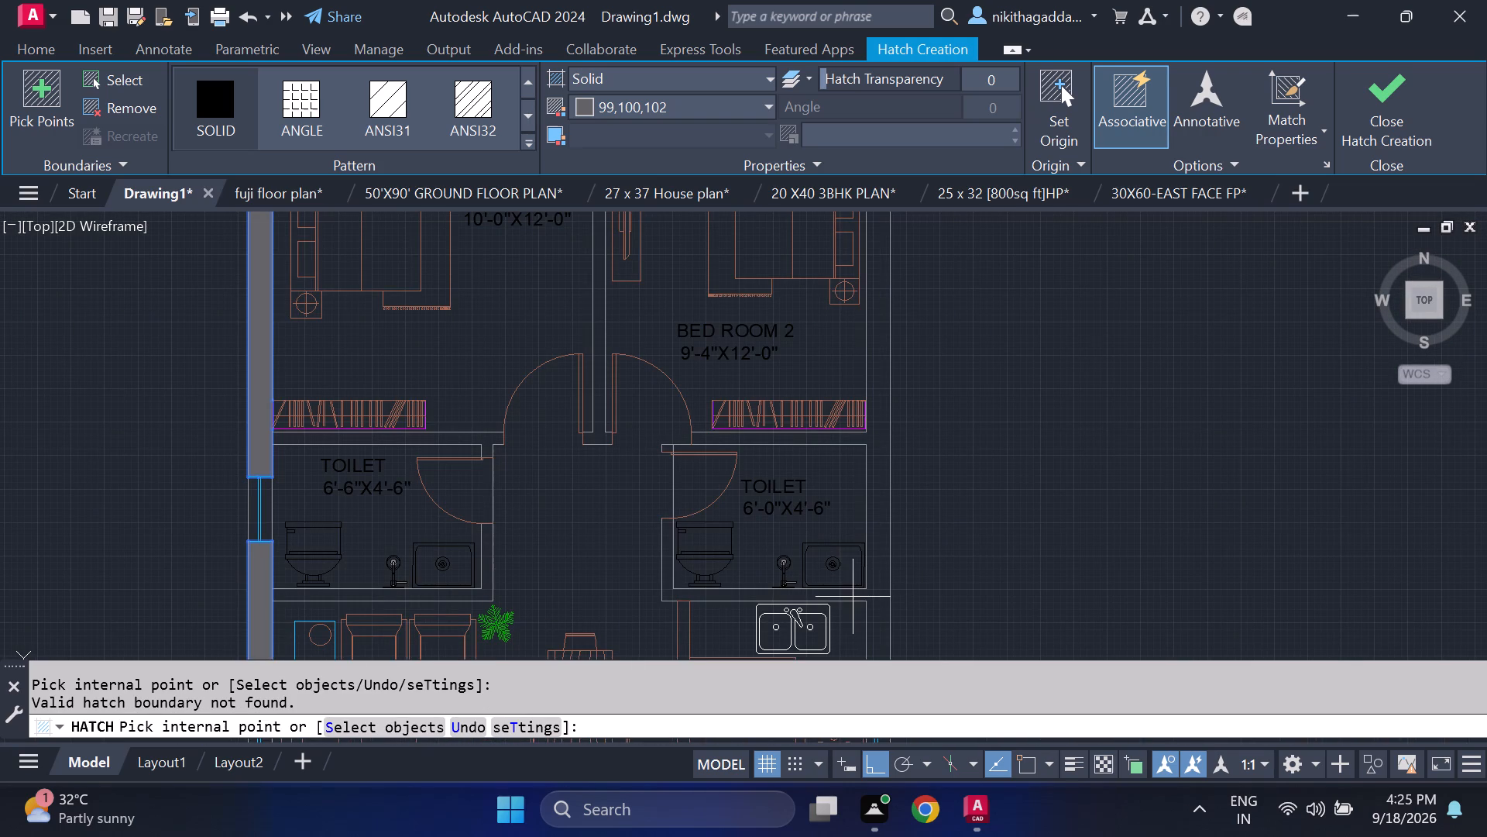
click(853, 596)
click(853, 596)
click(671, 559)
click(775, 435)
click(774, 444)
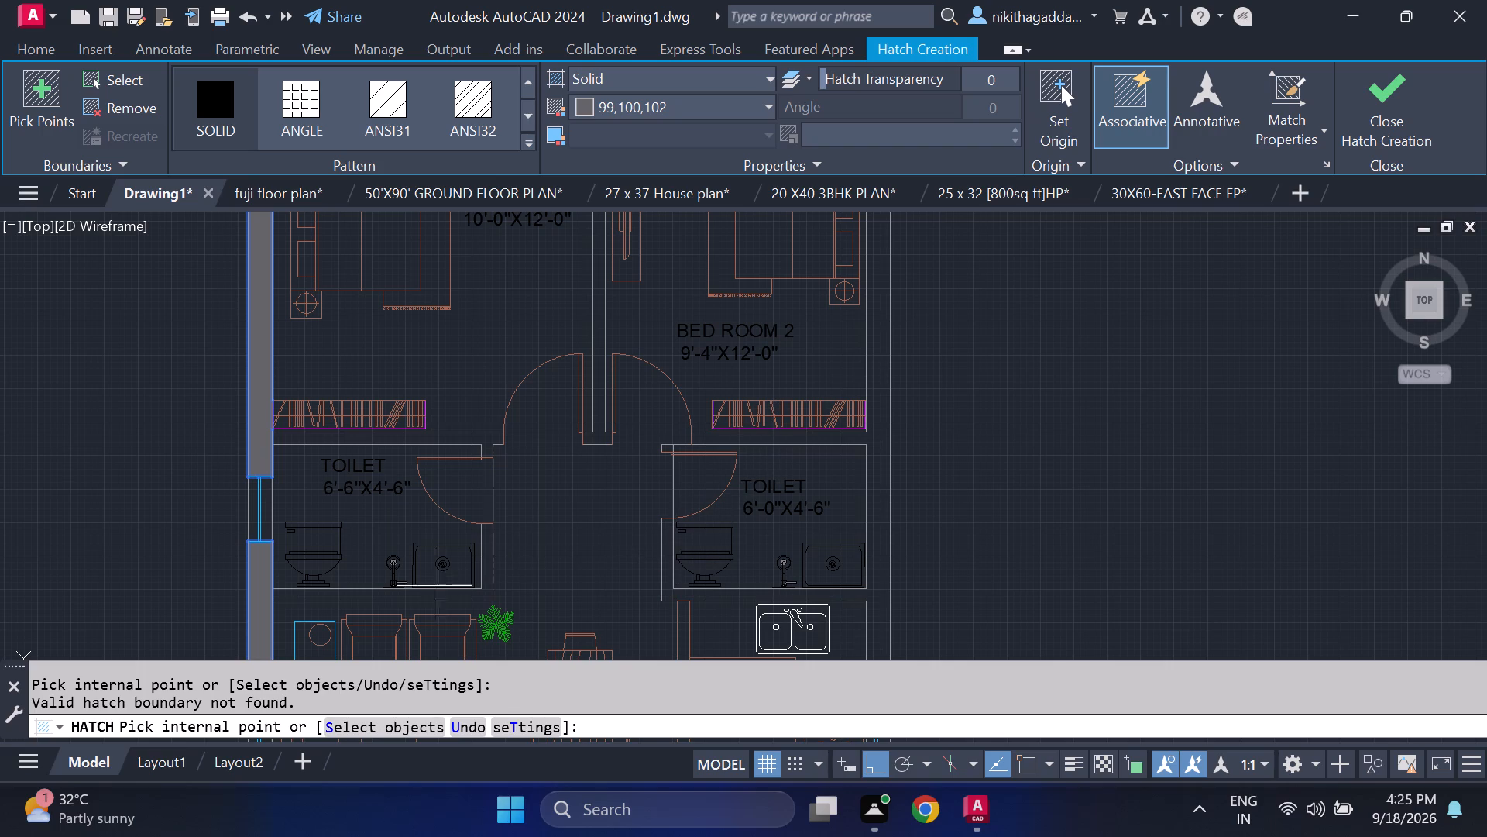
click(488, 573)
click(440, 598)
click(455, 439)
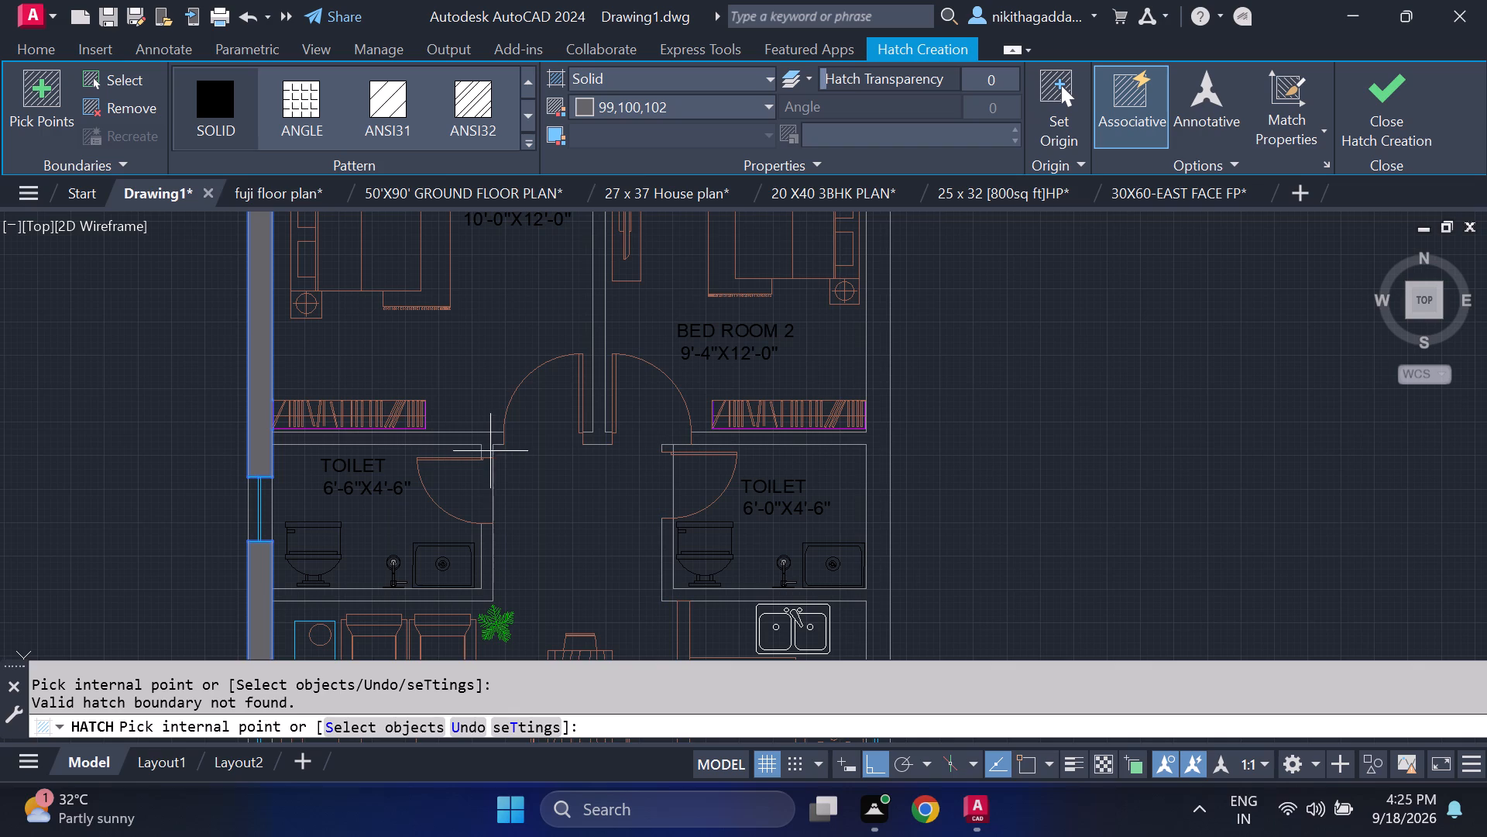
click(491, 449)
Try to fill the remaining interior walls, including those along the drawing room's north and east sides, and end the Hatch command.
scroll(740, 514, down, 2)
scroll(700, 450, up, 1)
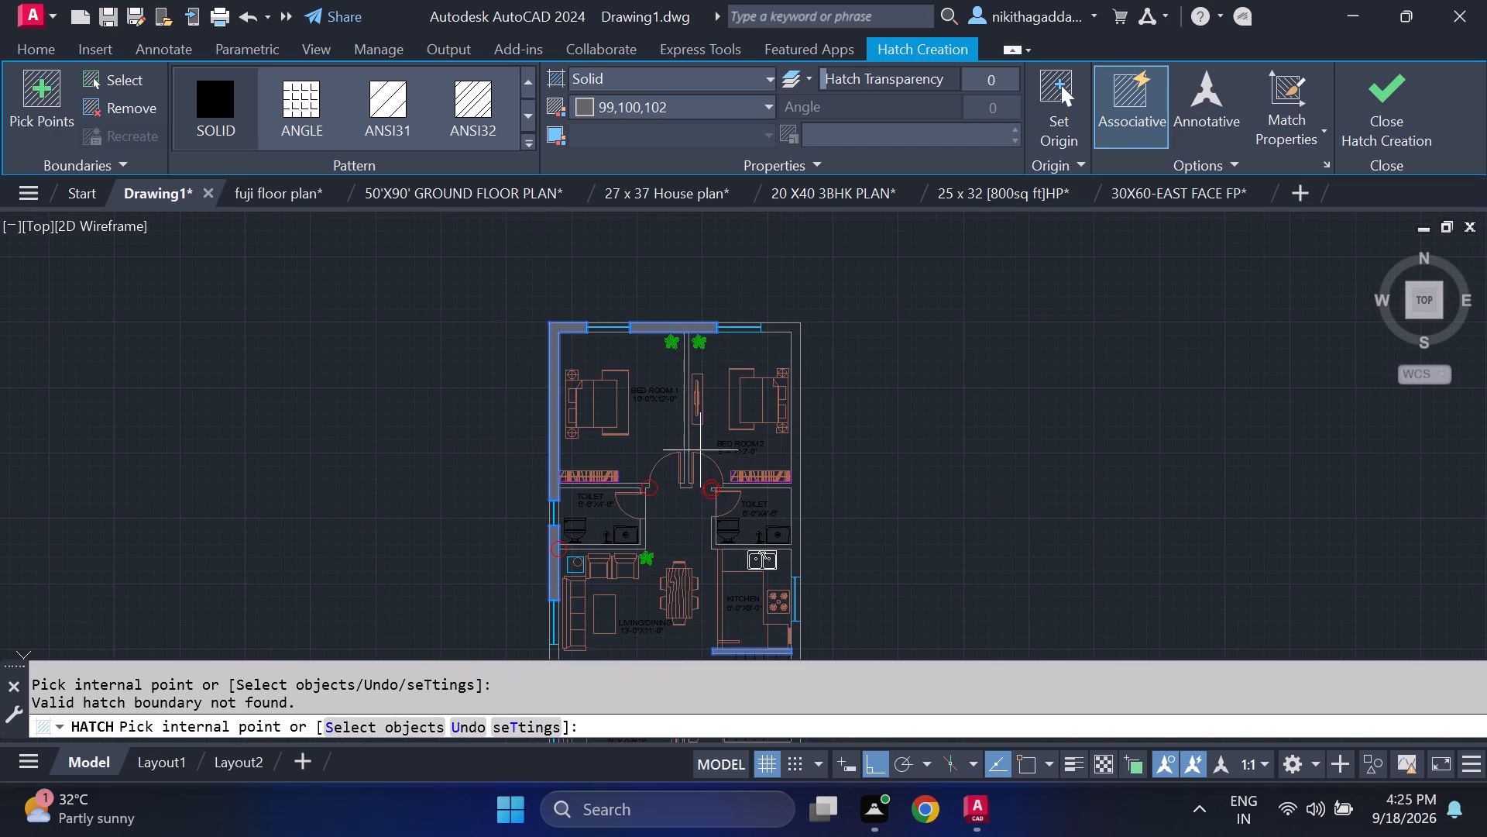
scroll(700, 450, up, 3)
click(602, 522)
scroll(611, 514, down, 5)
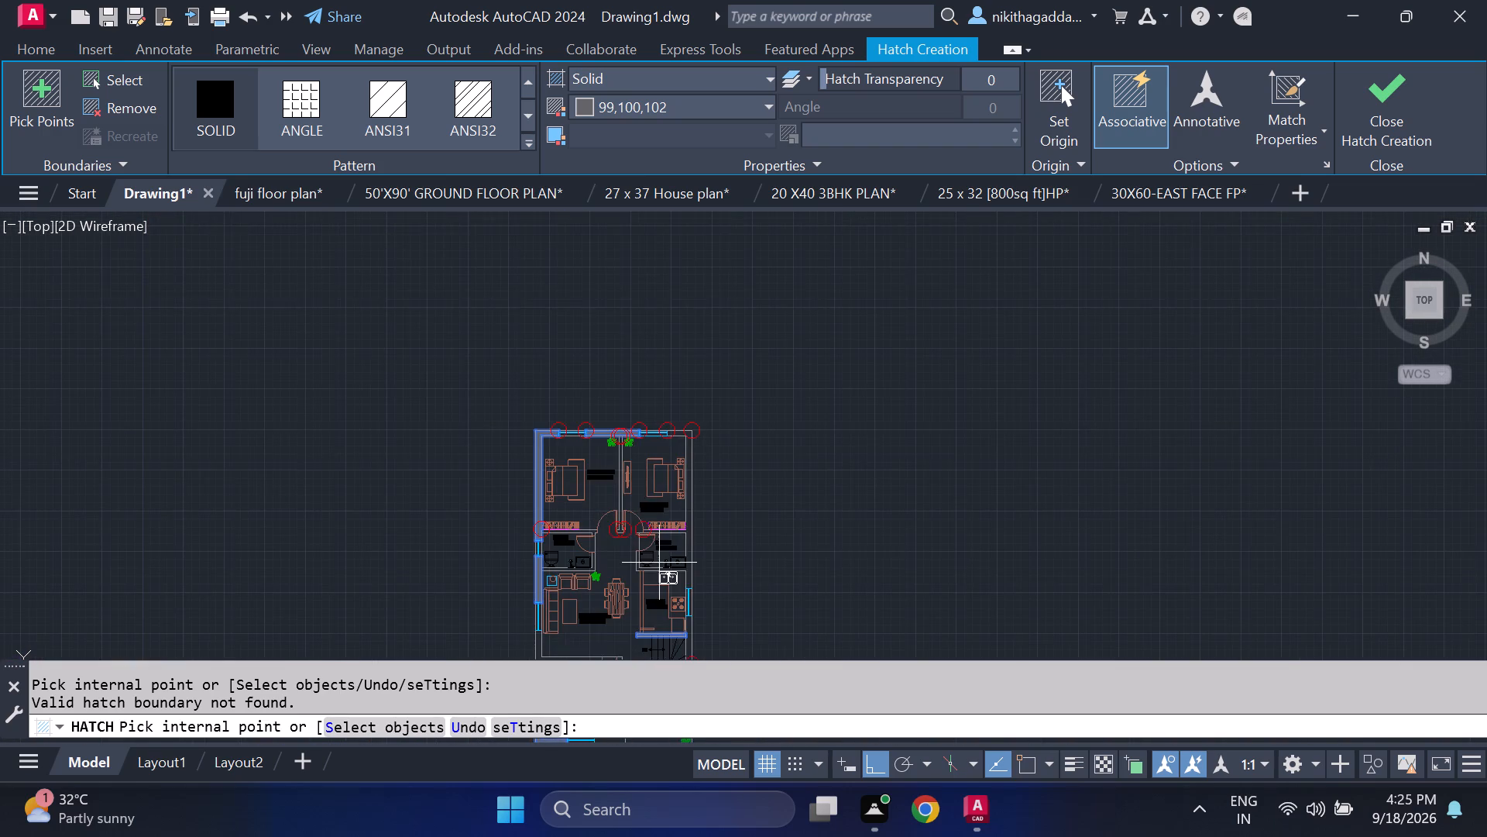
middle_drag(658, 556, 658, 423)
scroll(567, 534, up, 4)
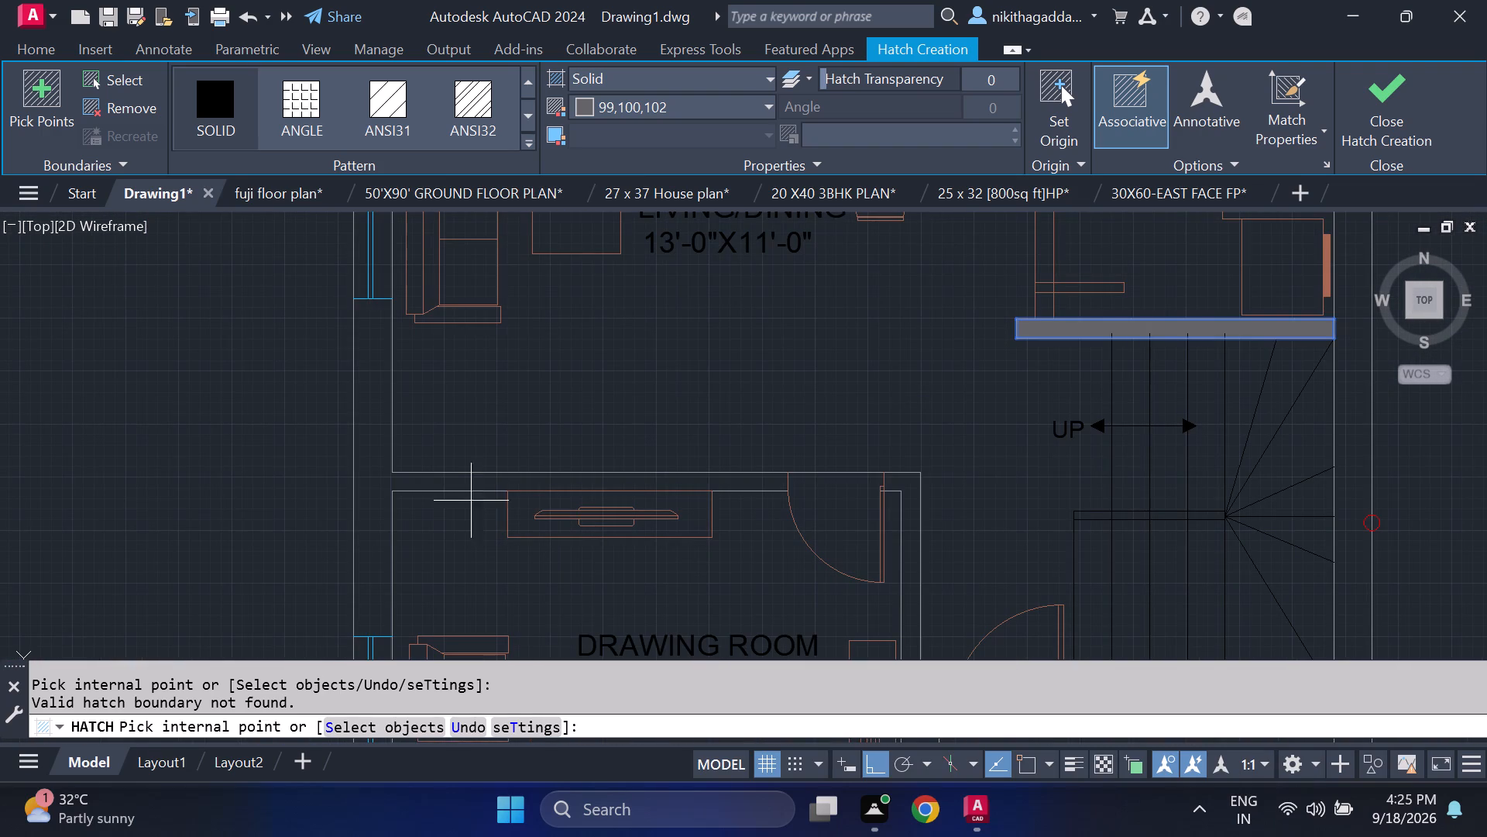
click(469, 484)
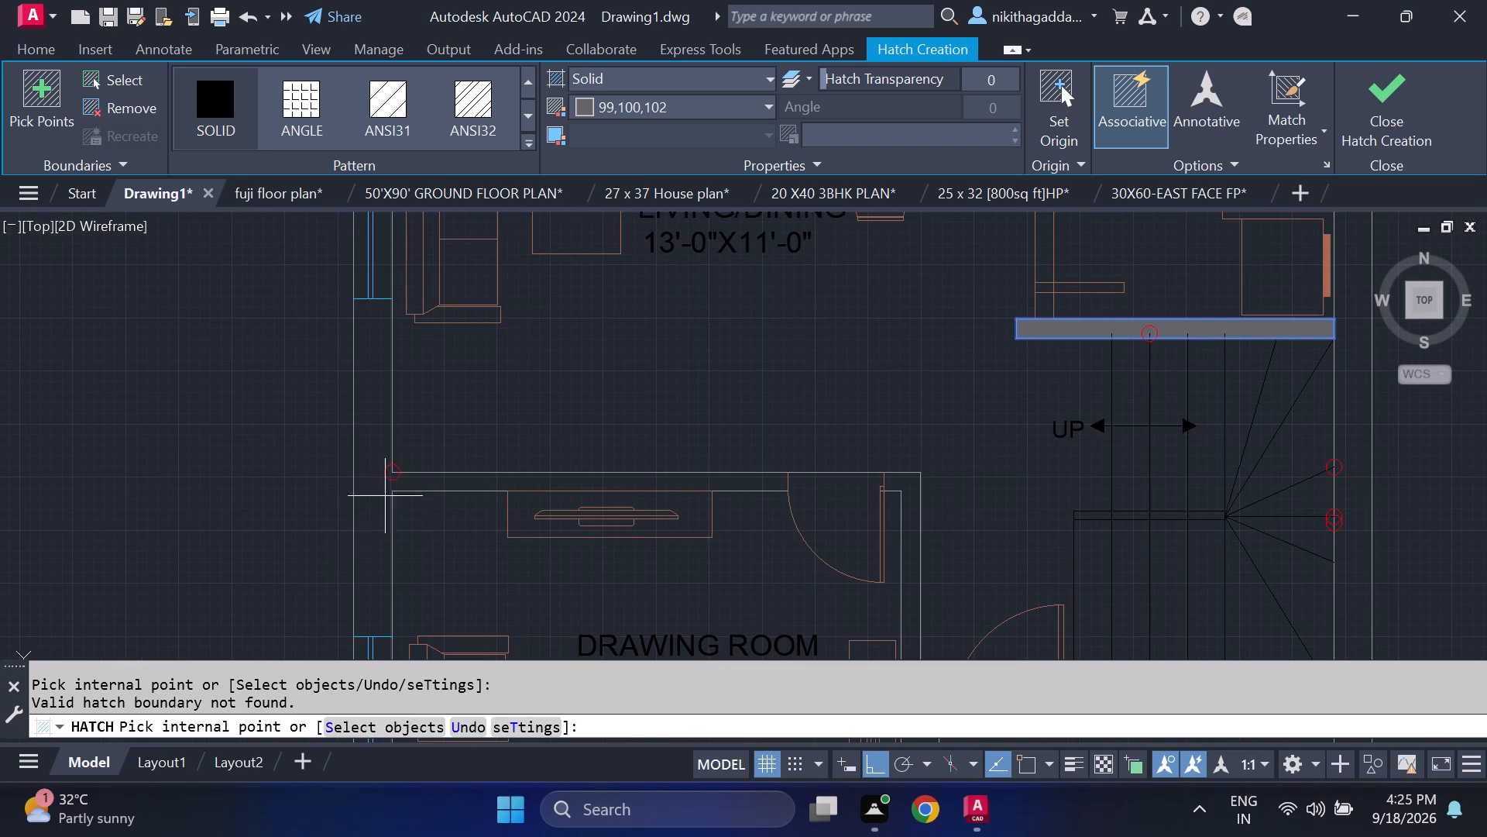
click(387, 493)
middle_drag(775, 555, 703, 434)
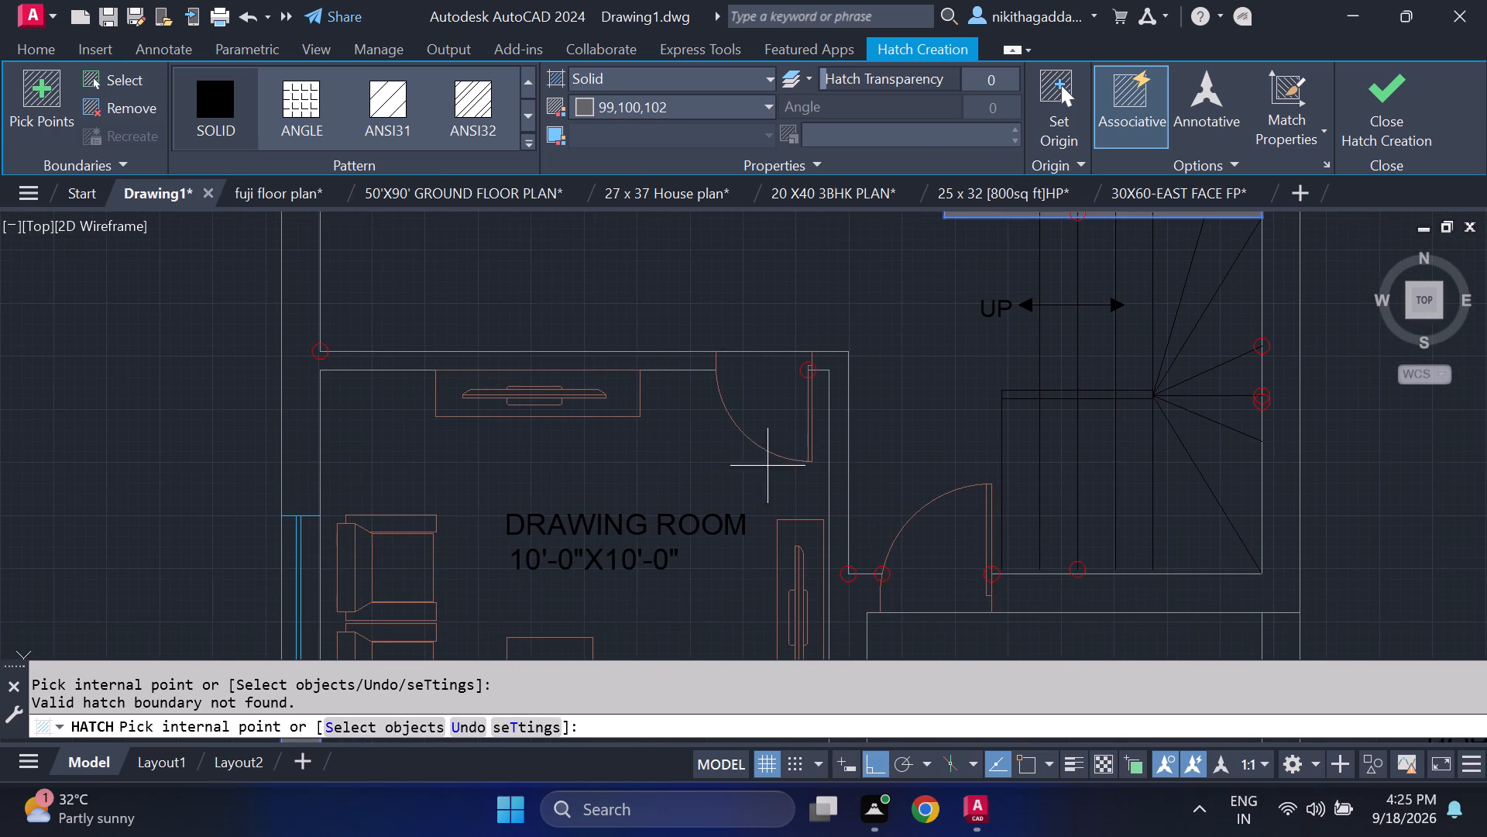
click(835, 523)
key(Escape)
Delete the grey 99,100,102 wall hatch from the floor plan.
scroll(839, 550, down, 4)
scroll(816, 270, up, 3)
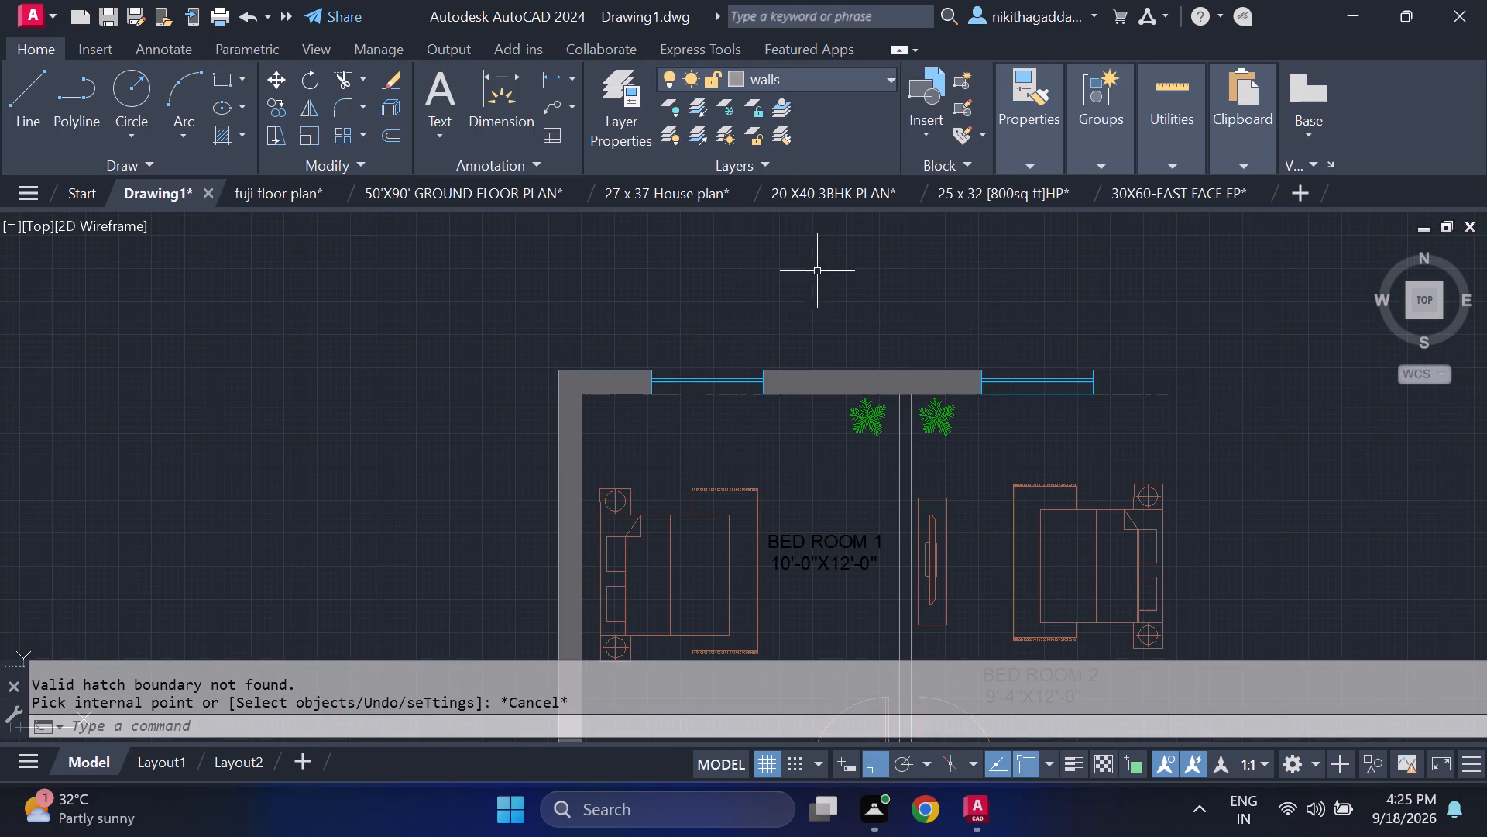
click(828, 385)
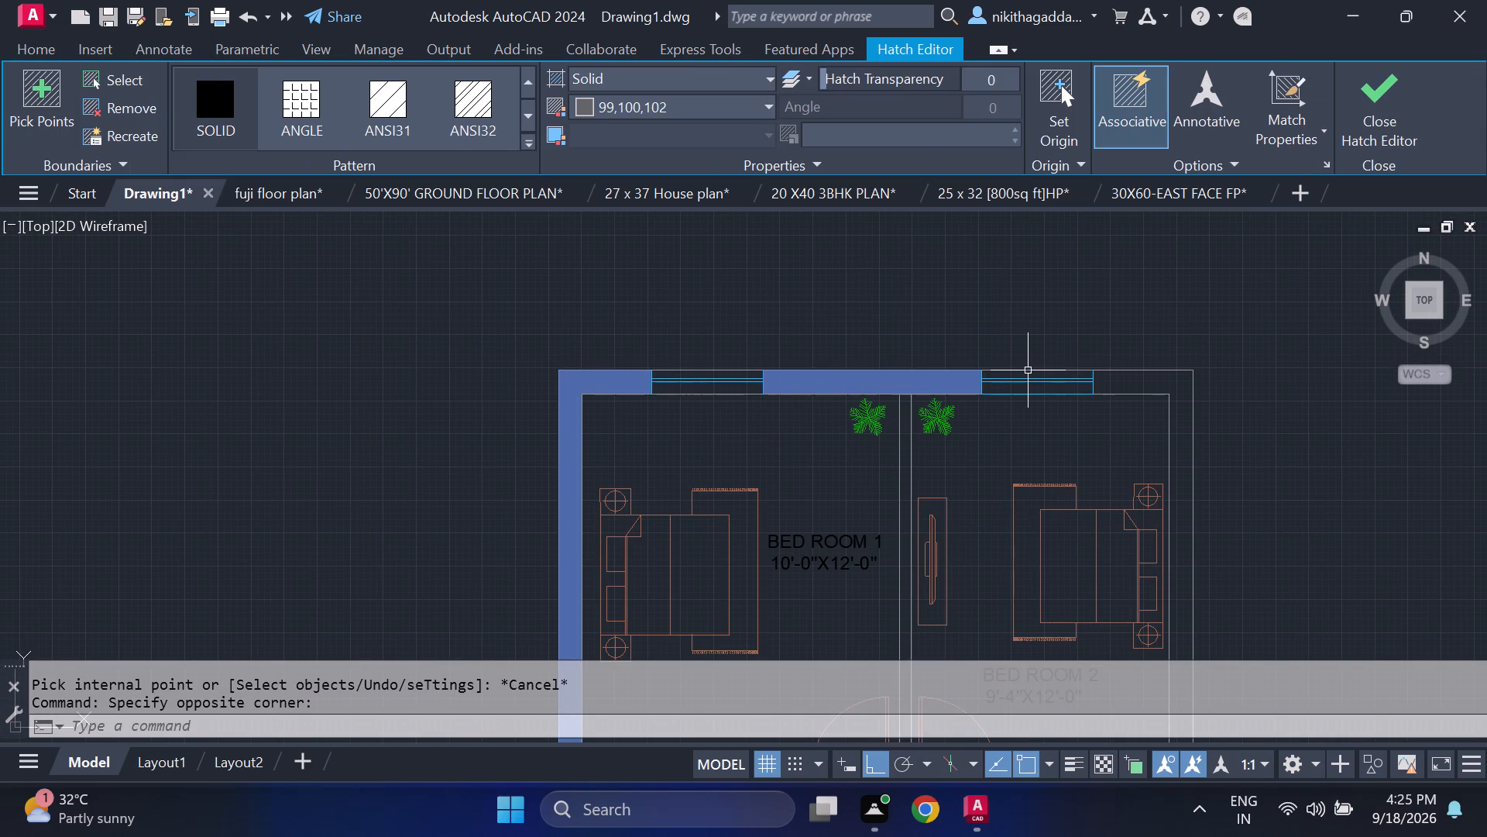
key(Delete)
Fill the porch floor, its narrow east strip and the two entrance steps with solid hatch in colour 147,149,152.
scroll(931, 539, down, 4)
middle_drag(926, 571, 896, 497)
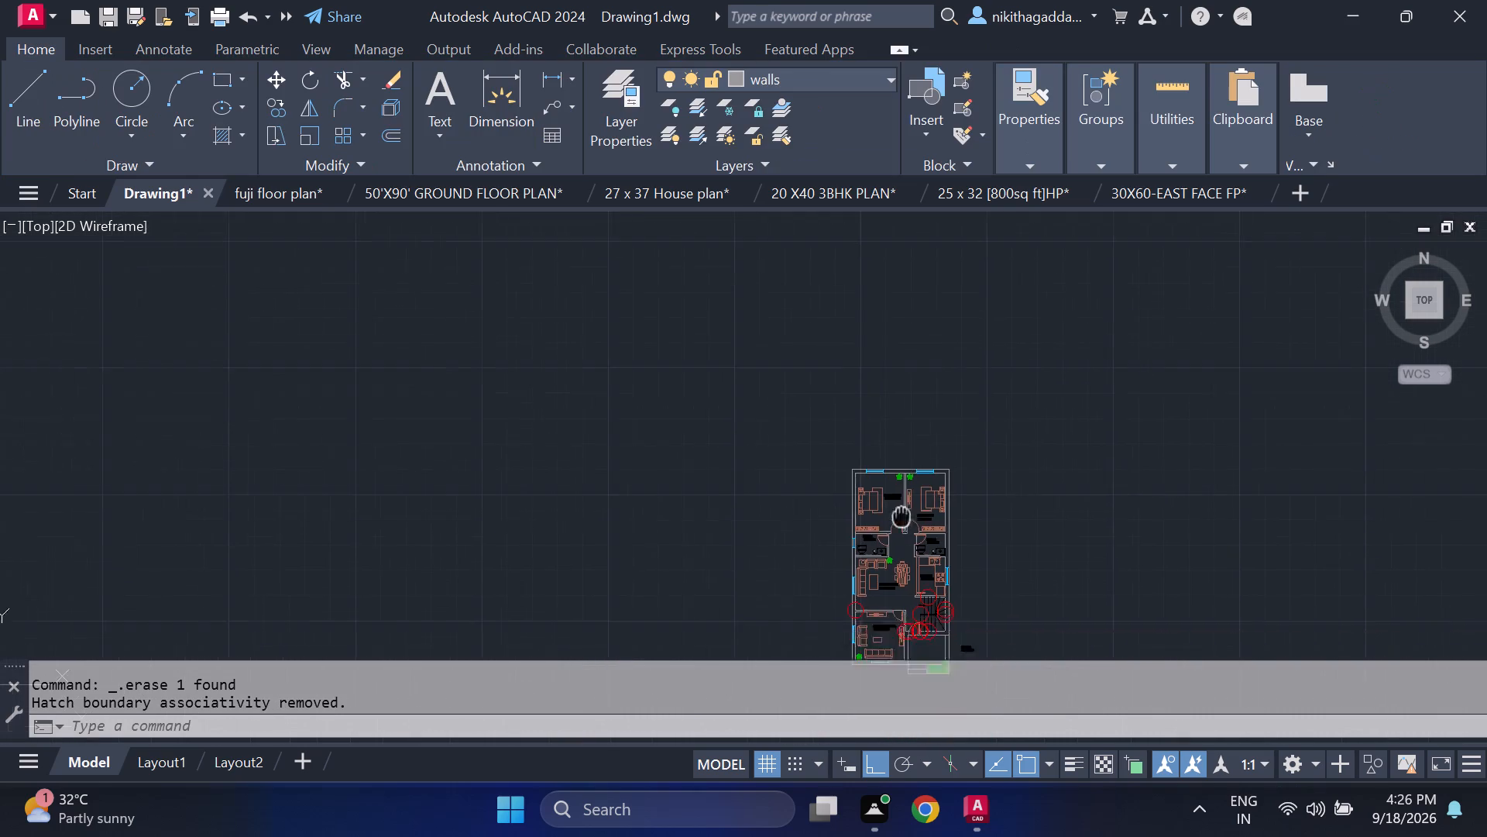
middle_drag(896, 497, 837, 385)
scroll(869, 530, up, 4)
middle_drag(822, 397, 819, 503)
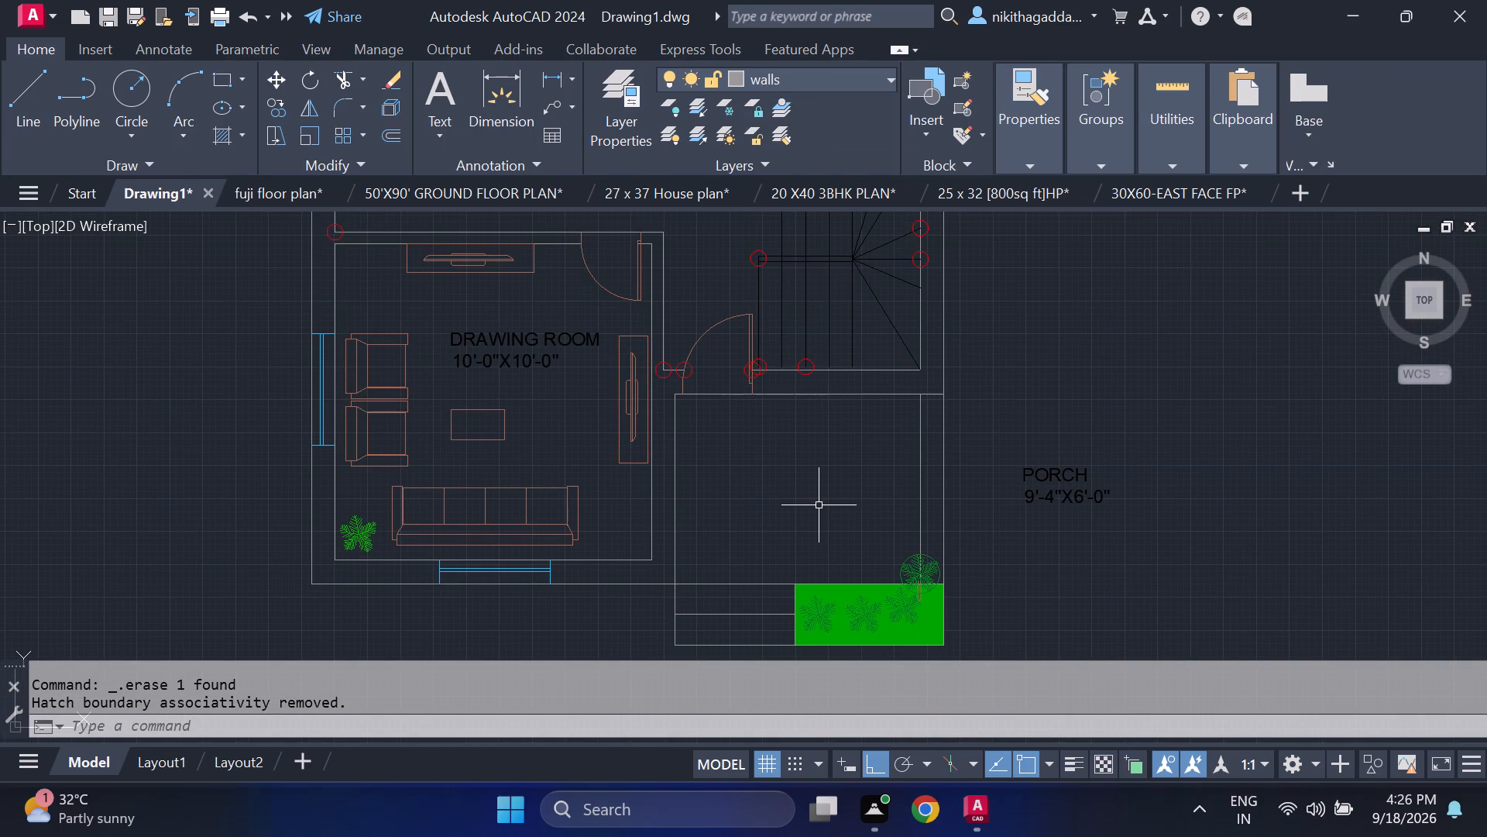
text(hatch)
key(Return)
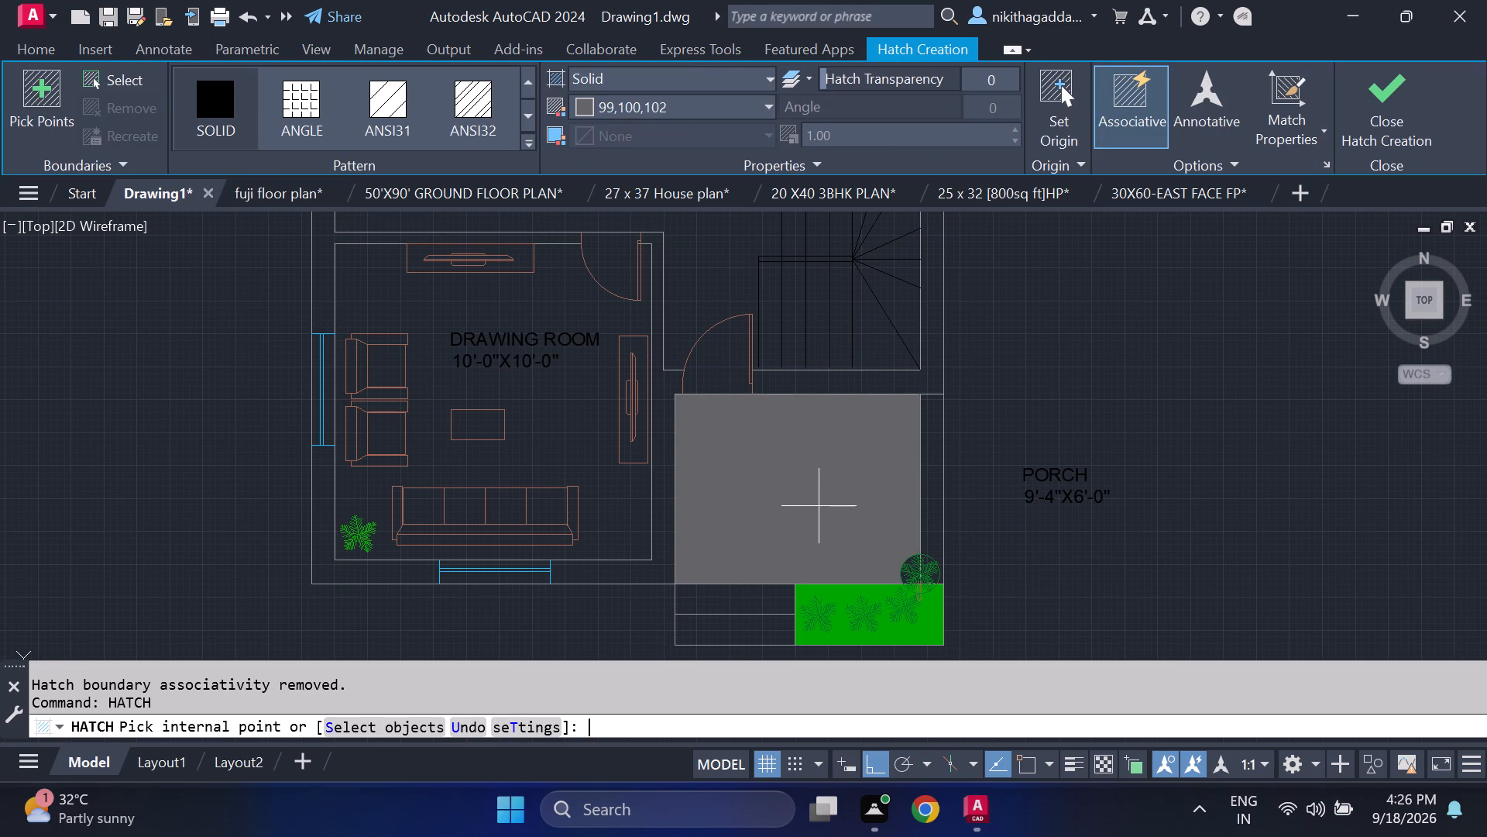
click(743, 105)
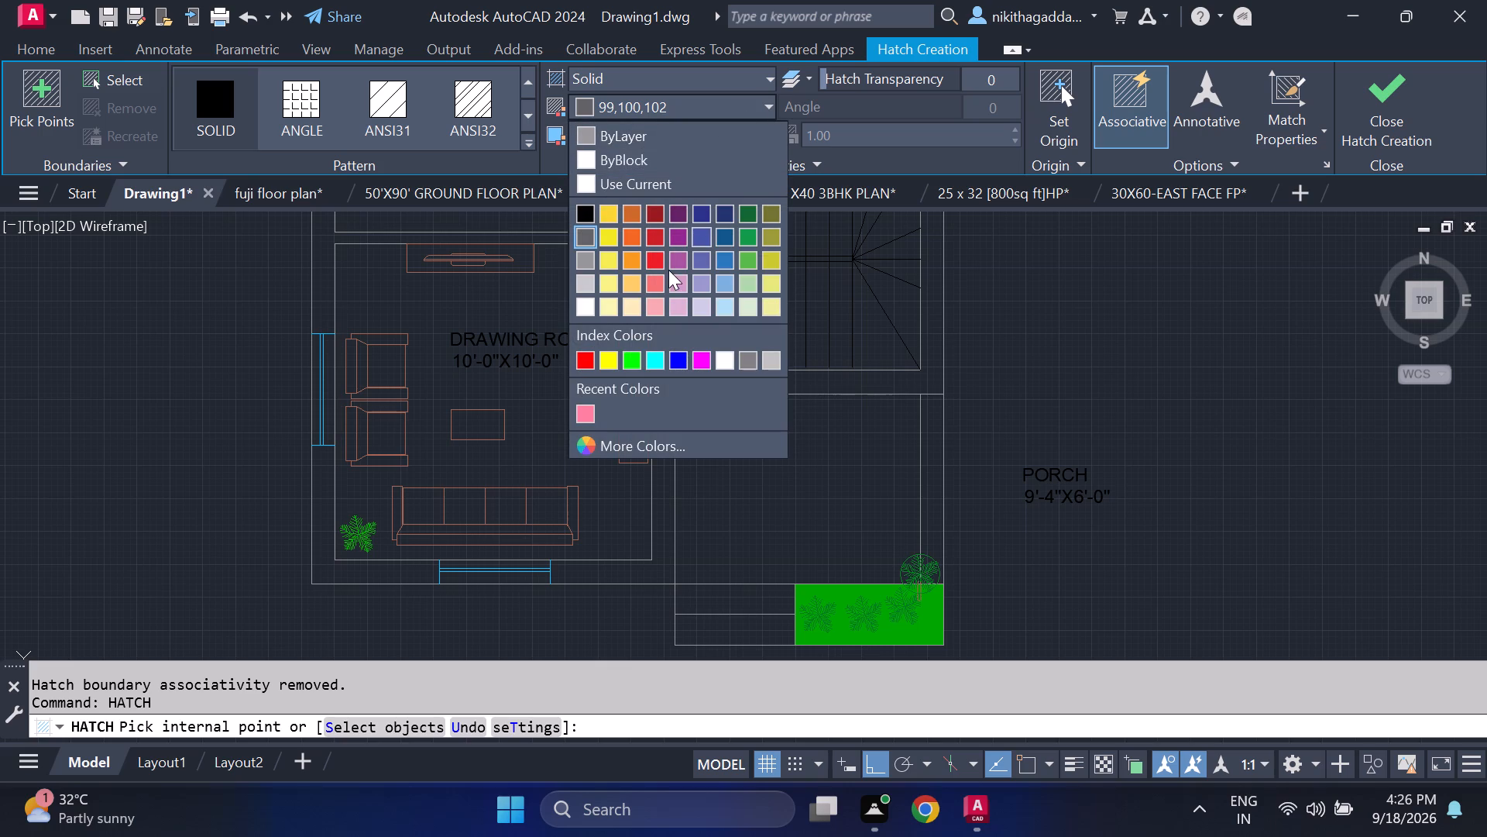
click(587, 255)
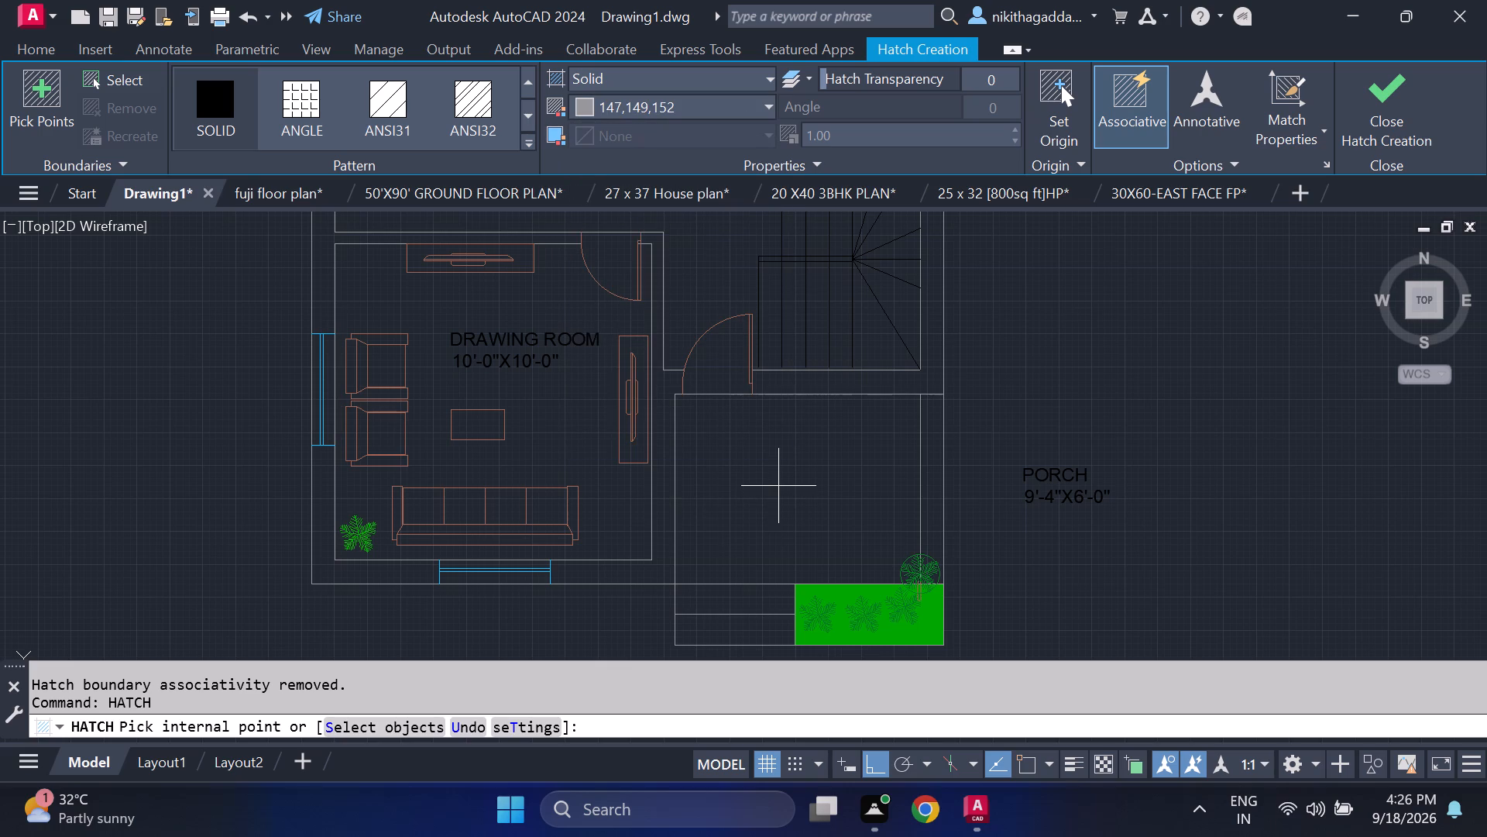
click(778, 484)
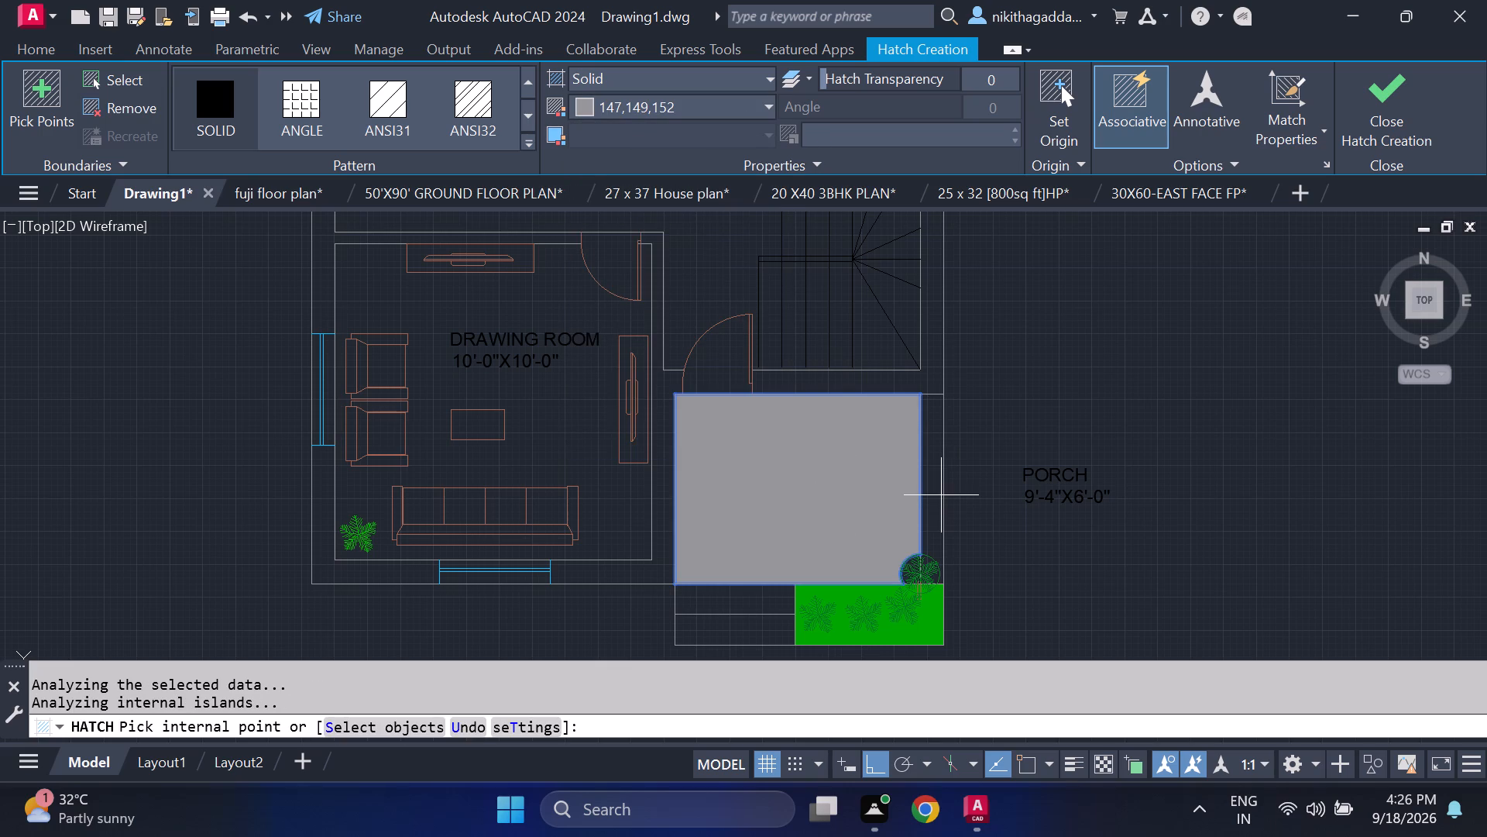
click(941, 495)
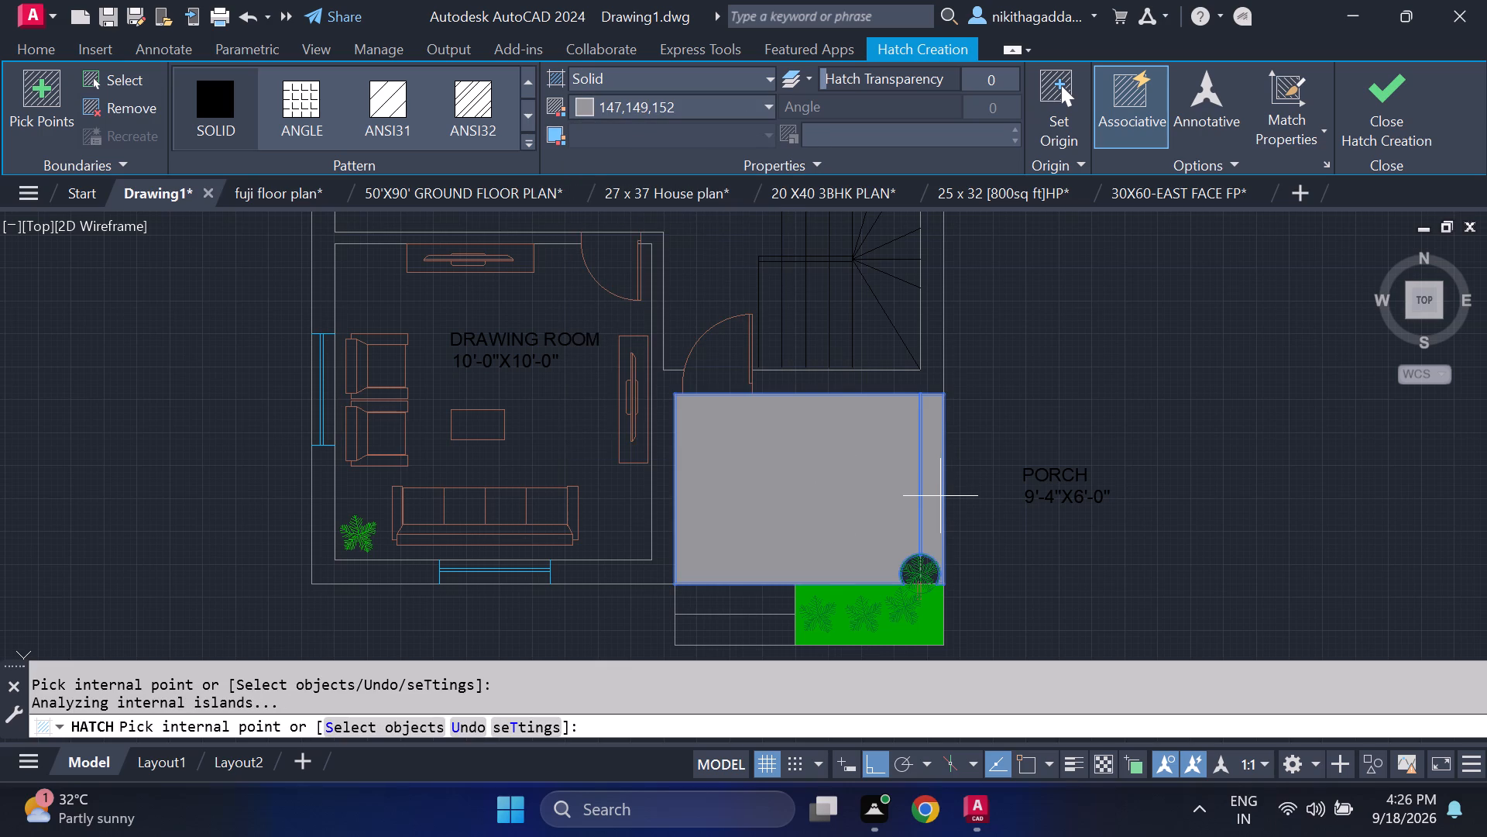
click(732, 594)
click(734, 635)
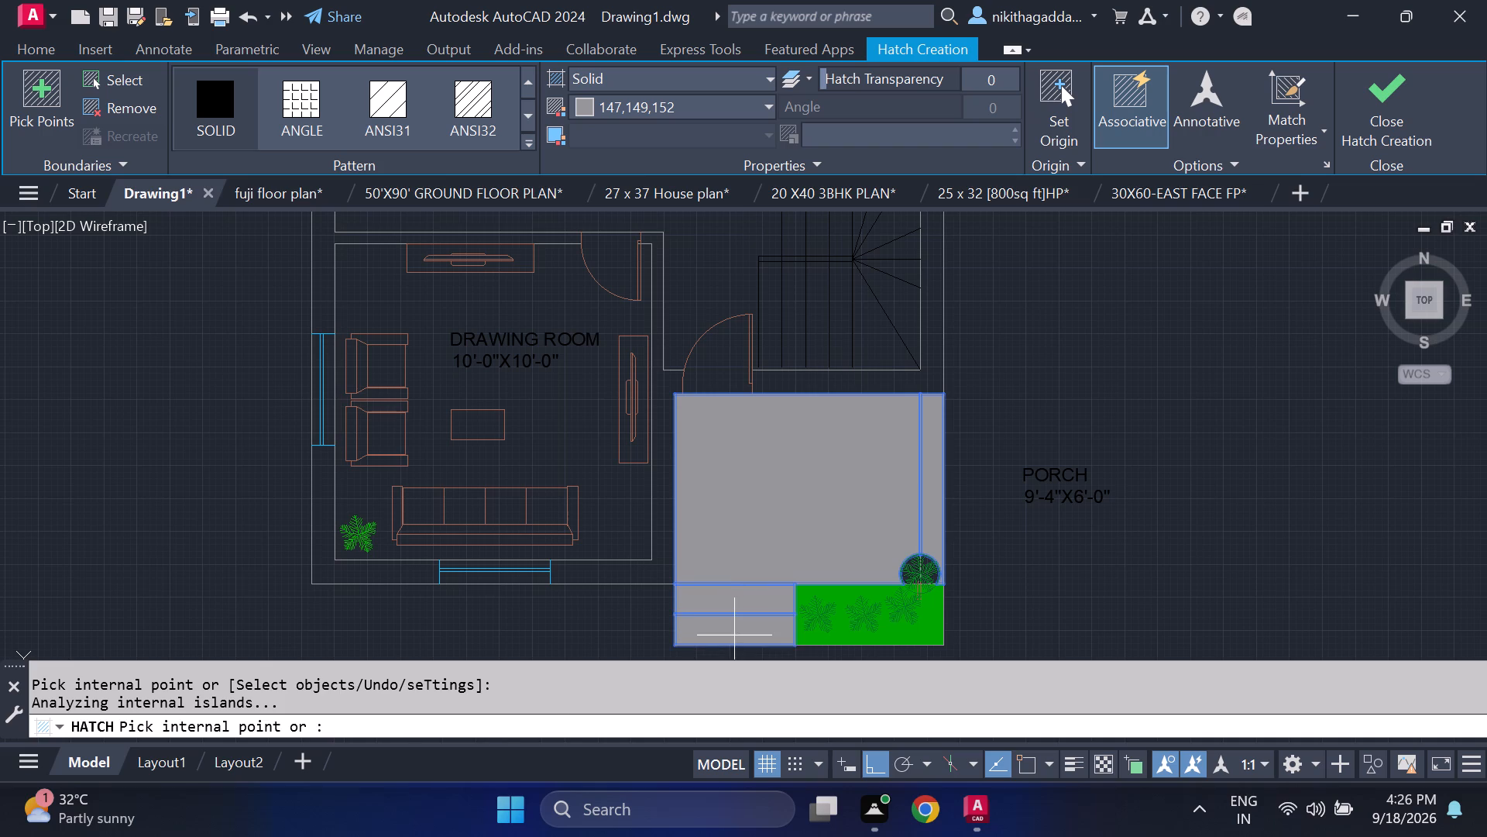
key(Return)
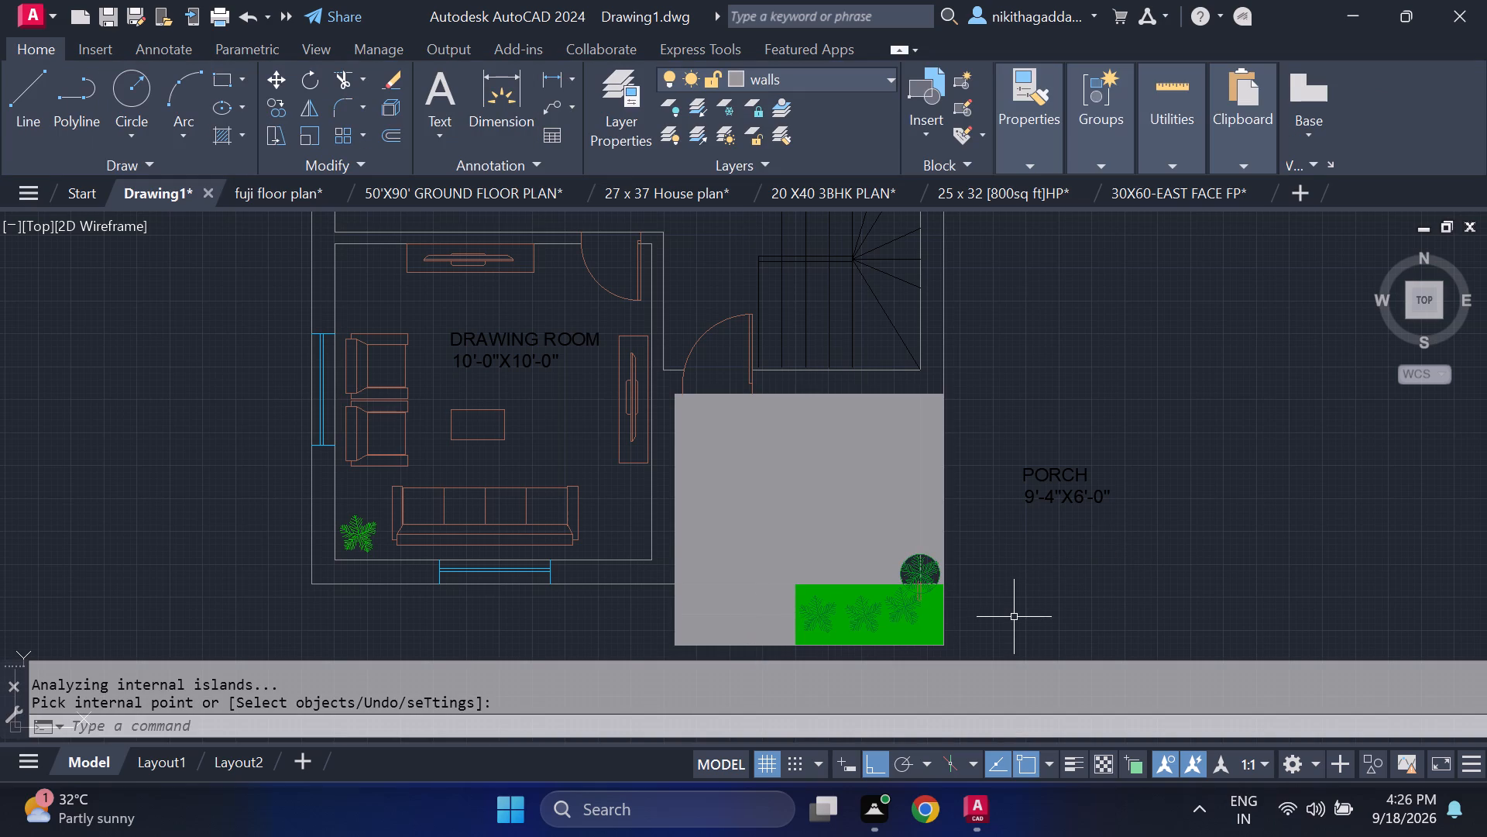
Outline the porch's entrance steps on the text layer with lines along both step edges and the planting bed's west side.
scroll(1014, 617, up, 1)
scroll(1014, 617, down, 2)
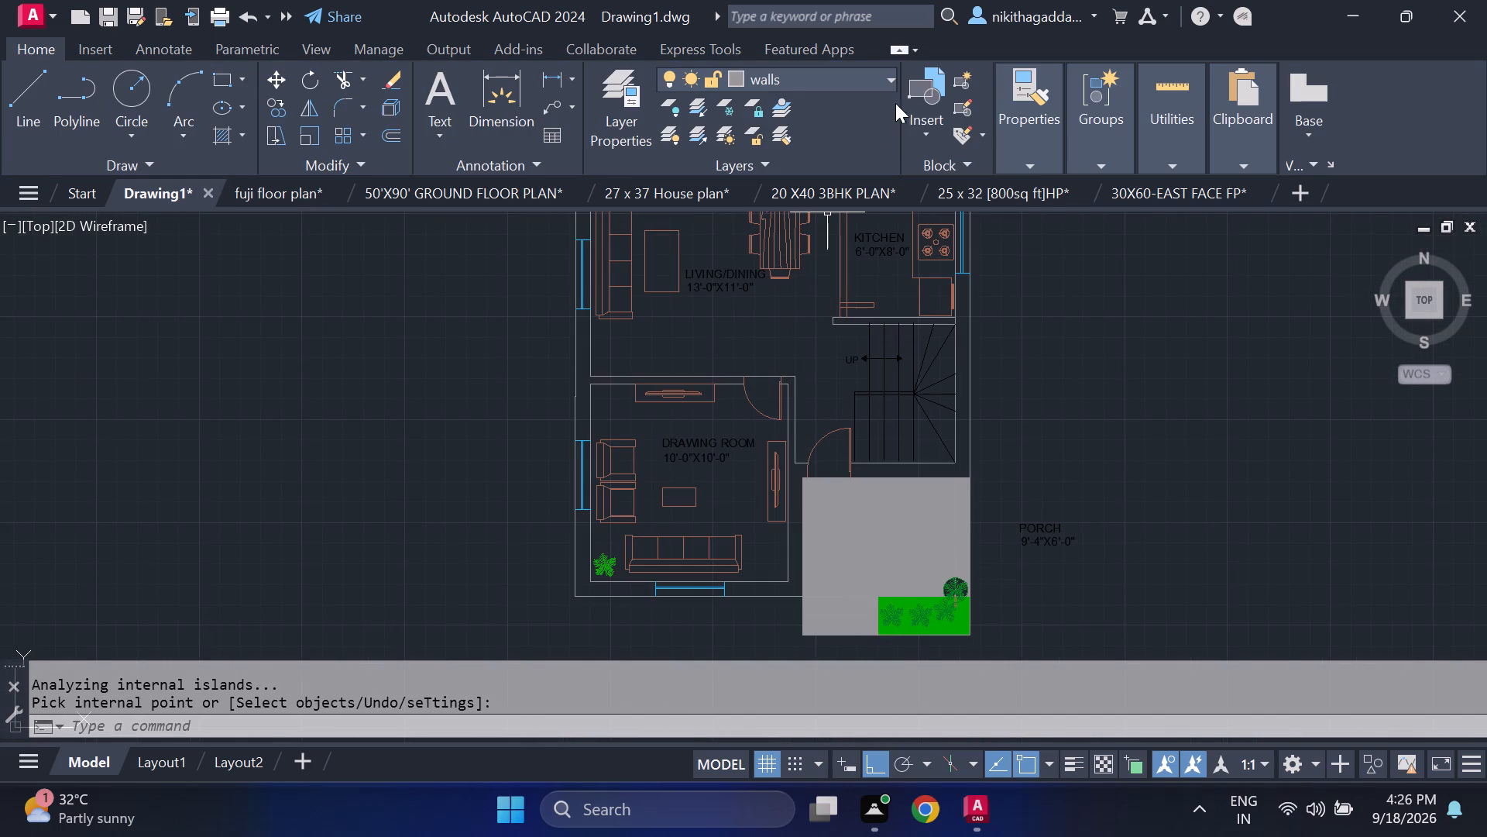
click(875, 73)
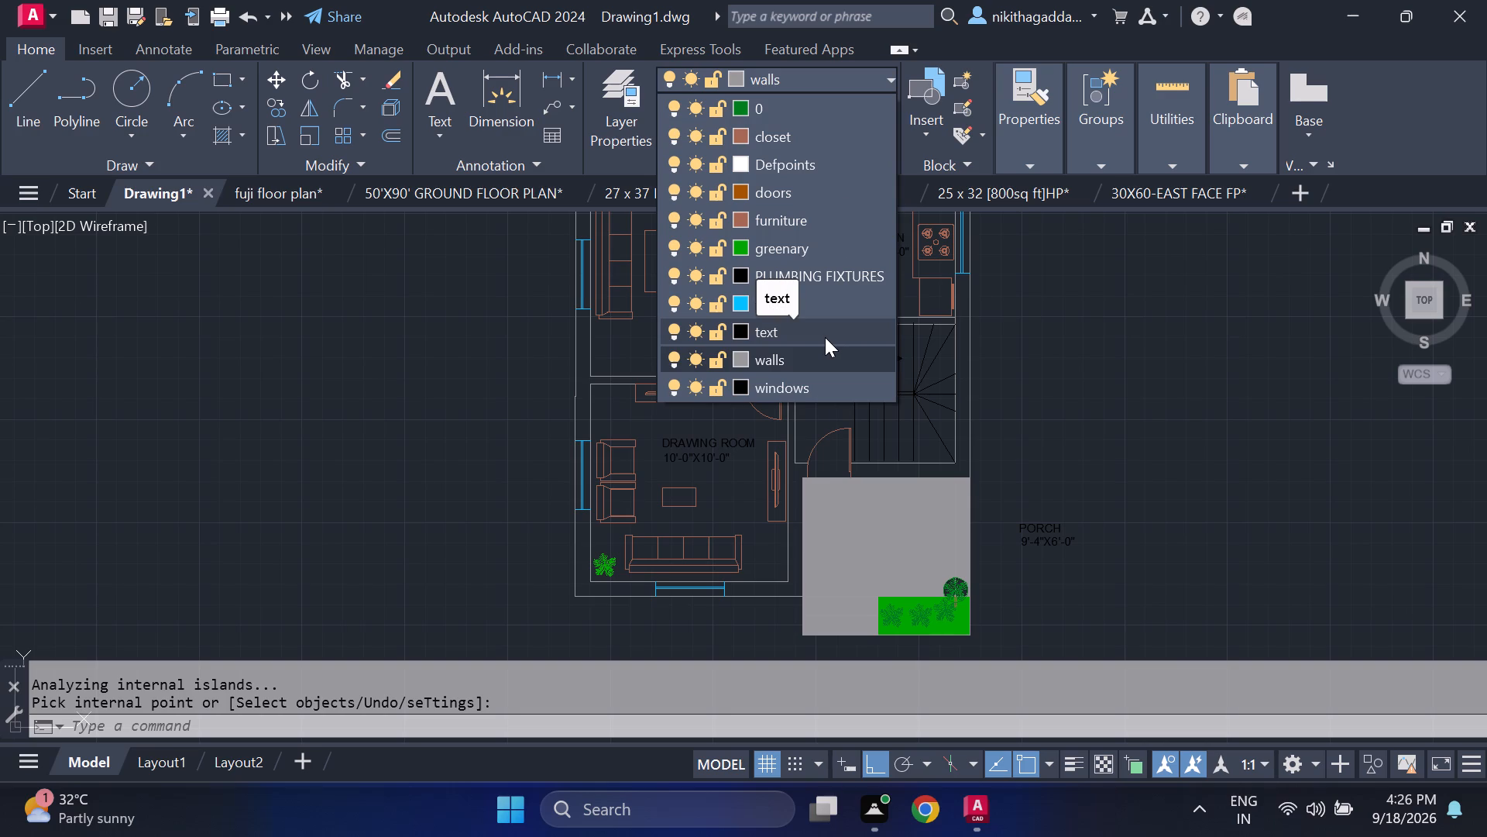
click(825, 337)
scroll(864, 639, up, 2)
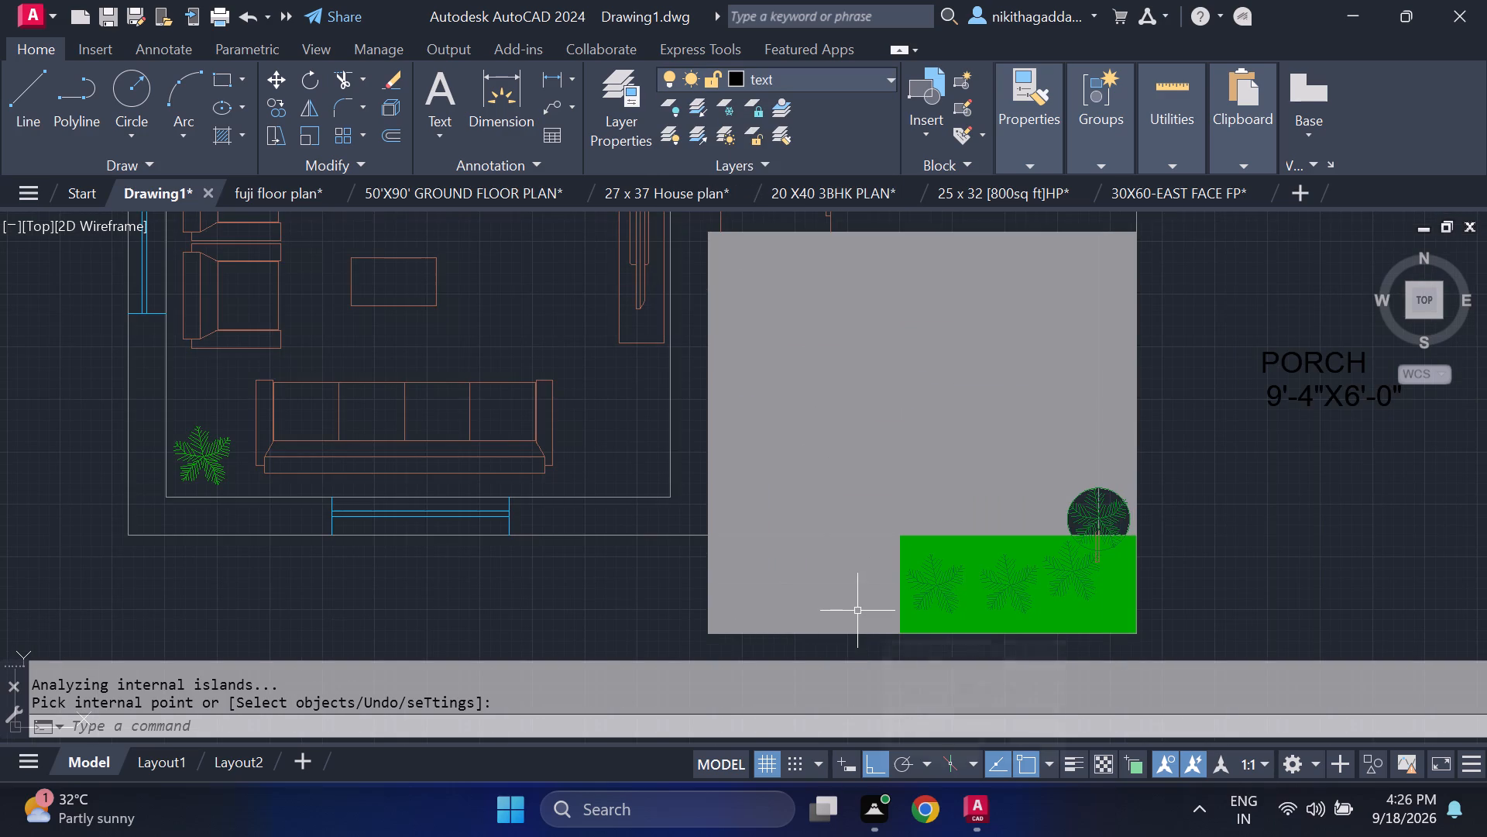
key(l)
key(Return)
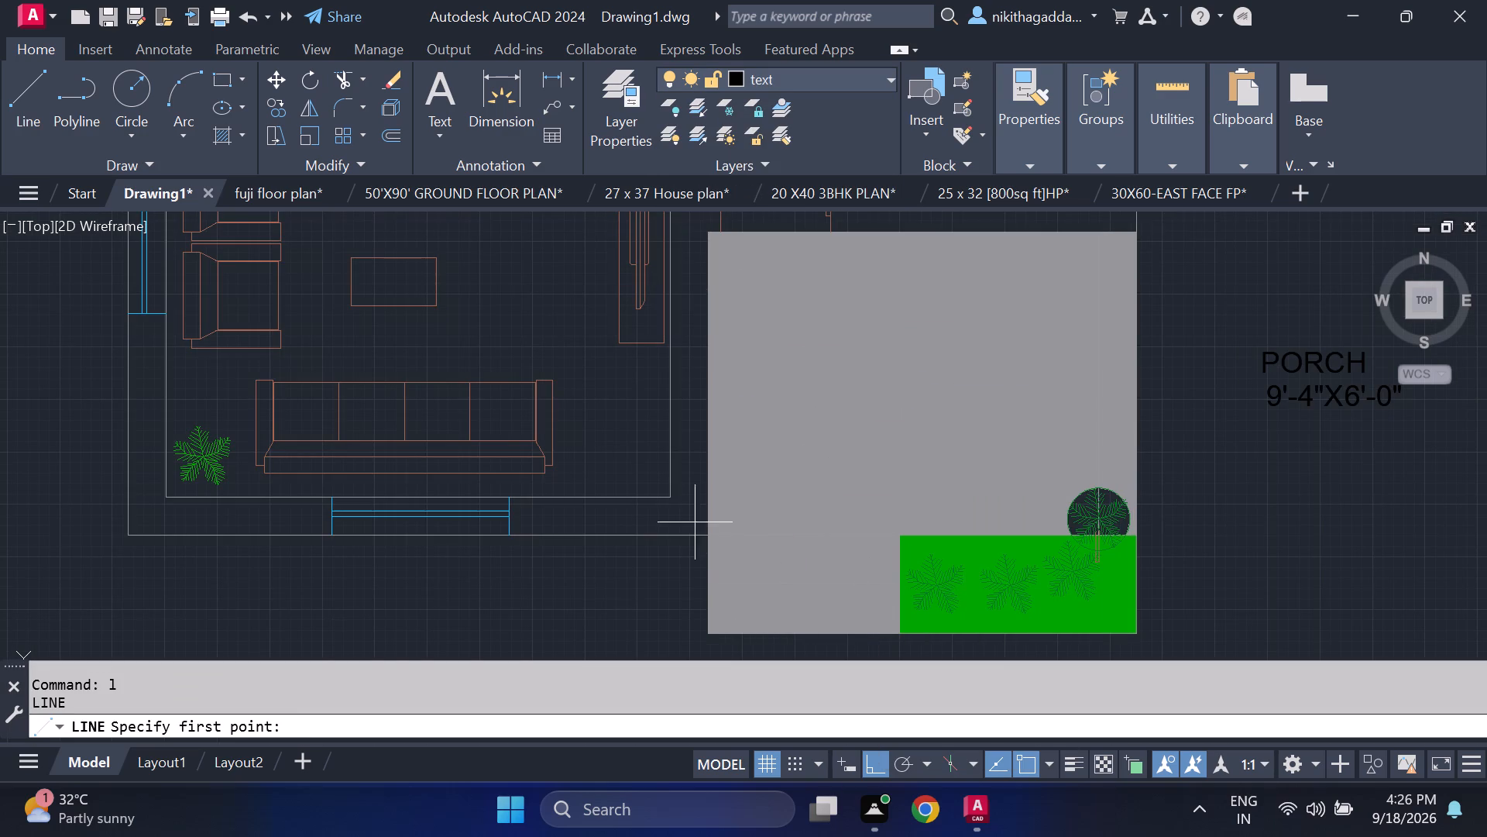
click(709, 580)
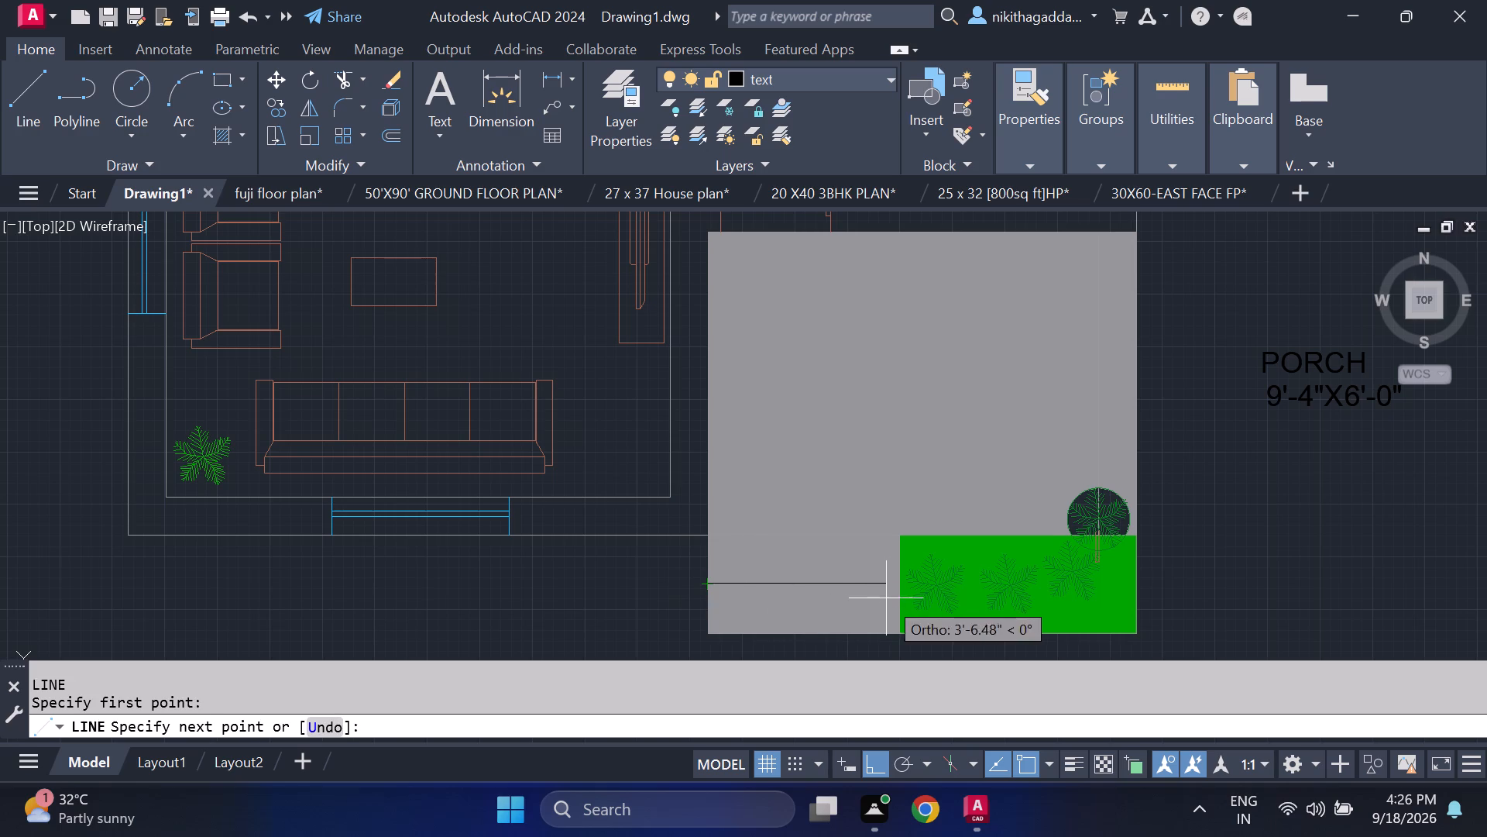
click(902, 584)
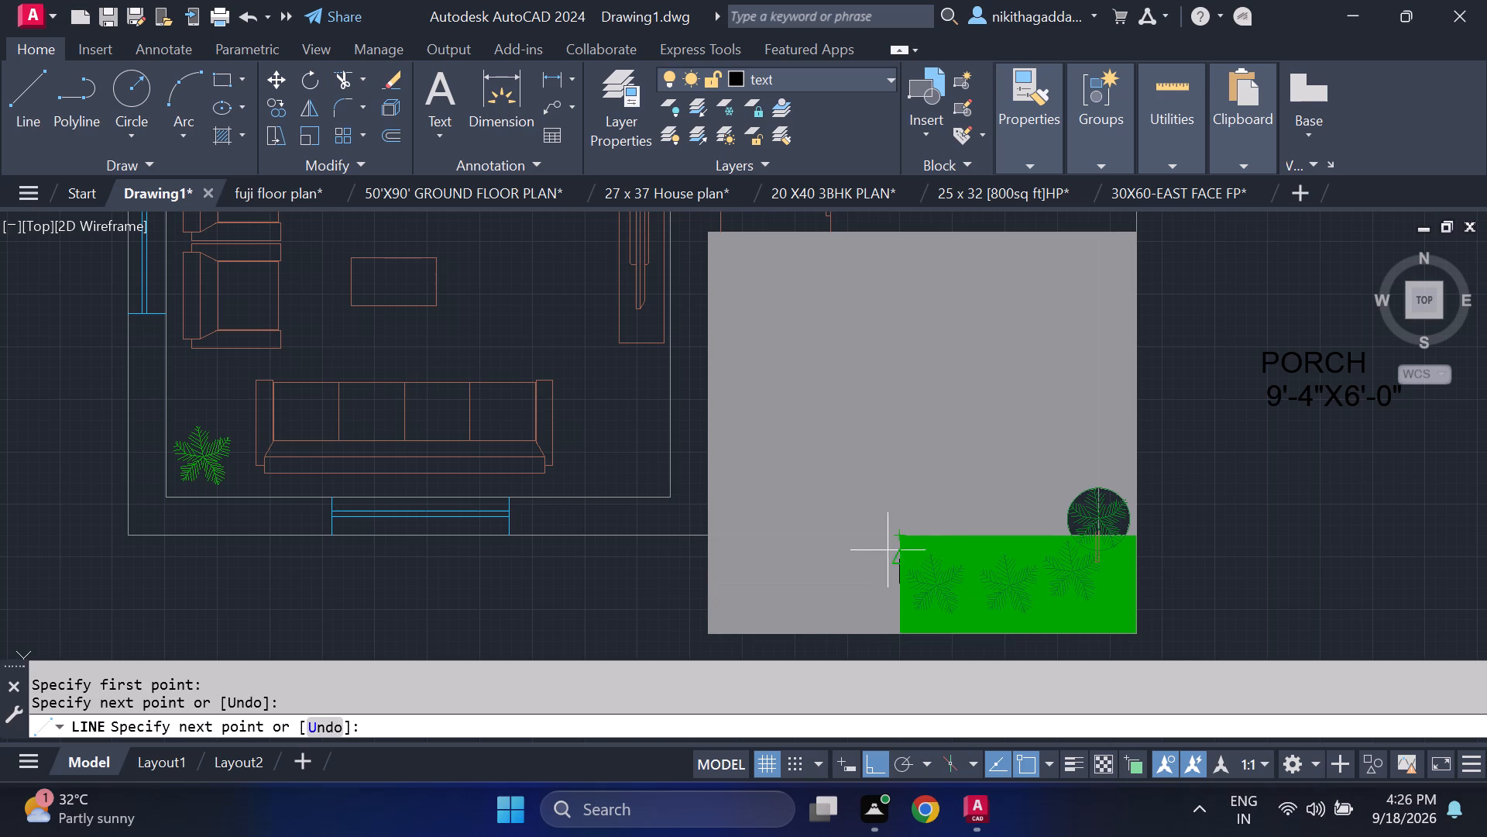
click(896, 539)
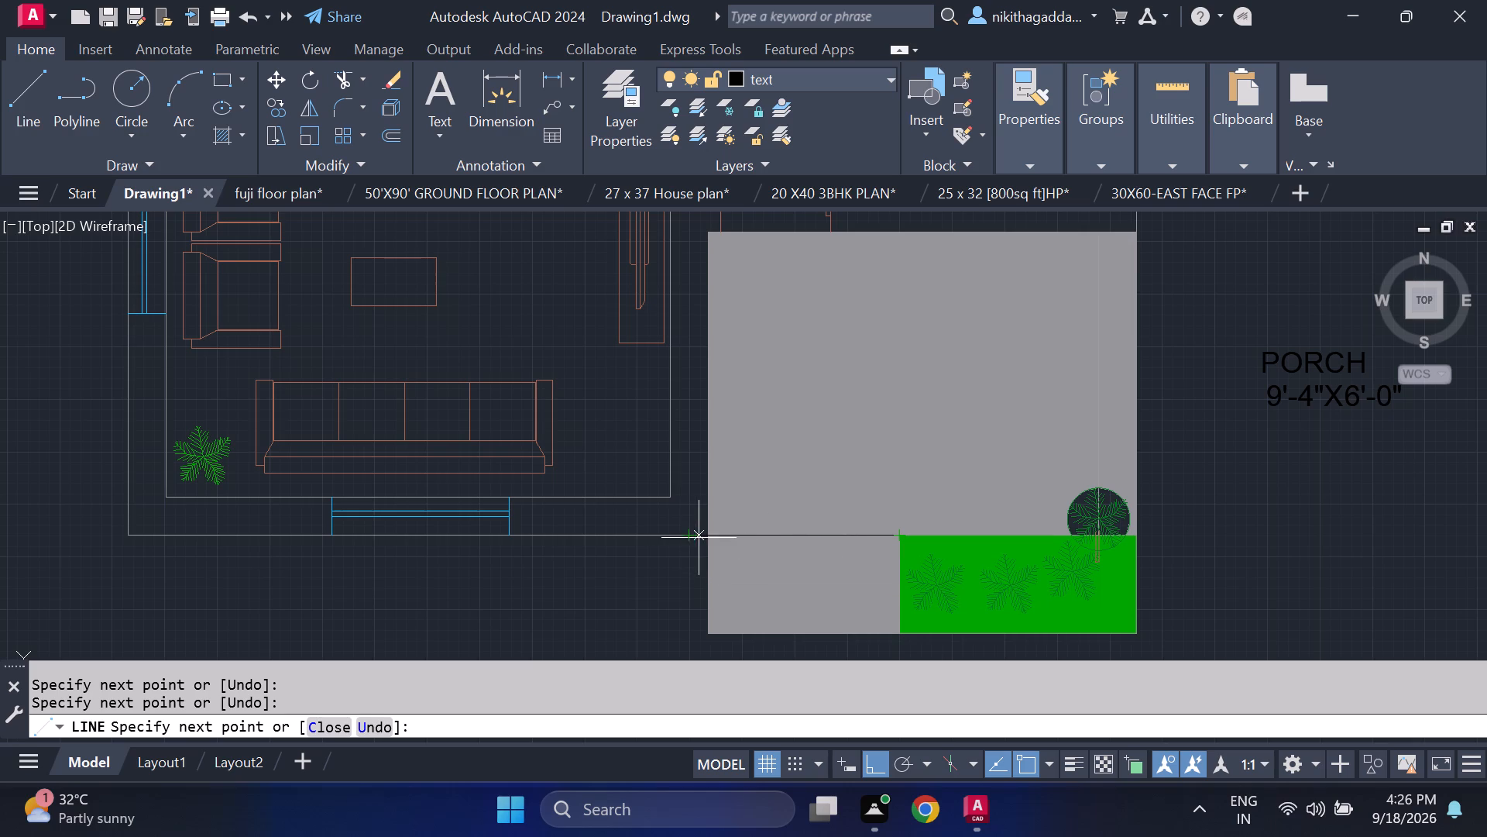
scroll(699, 536, up, 2)
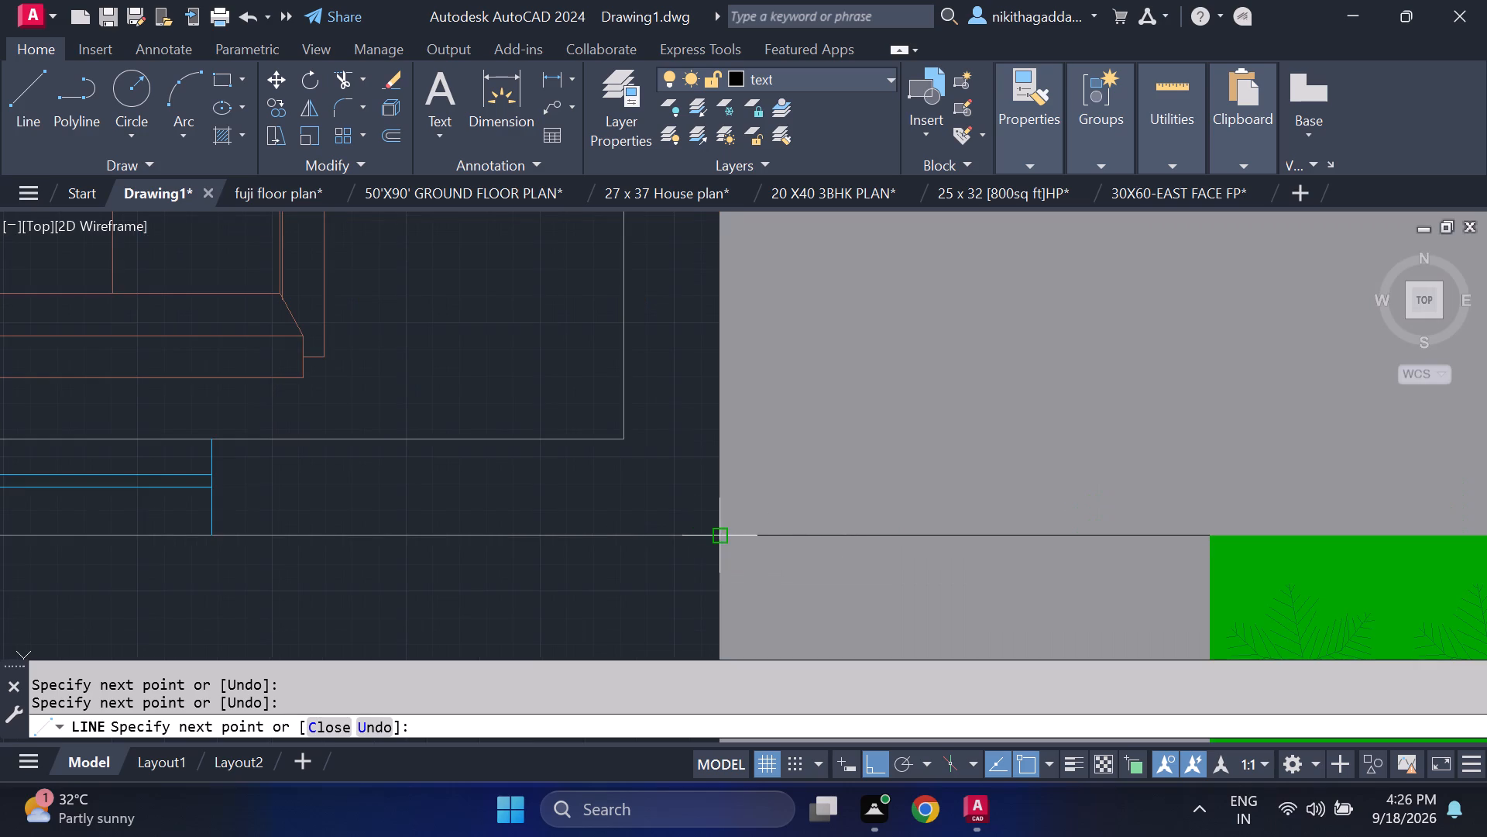
click(714, 542)
scroll(714, 555, down, 4)
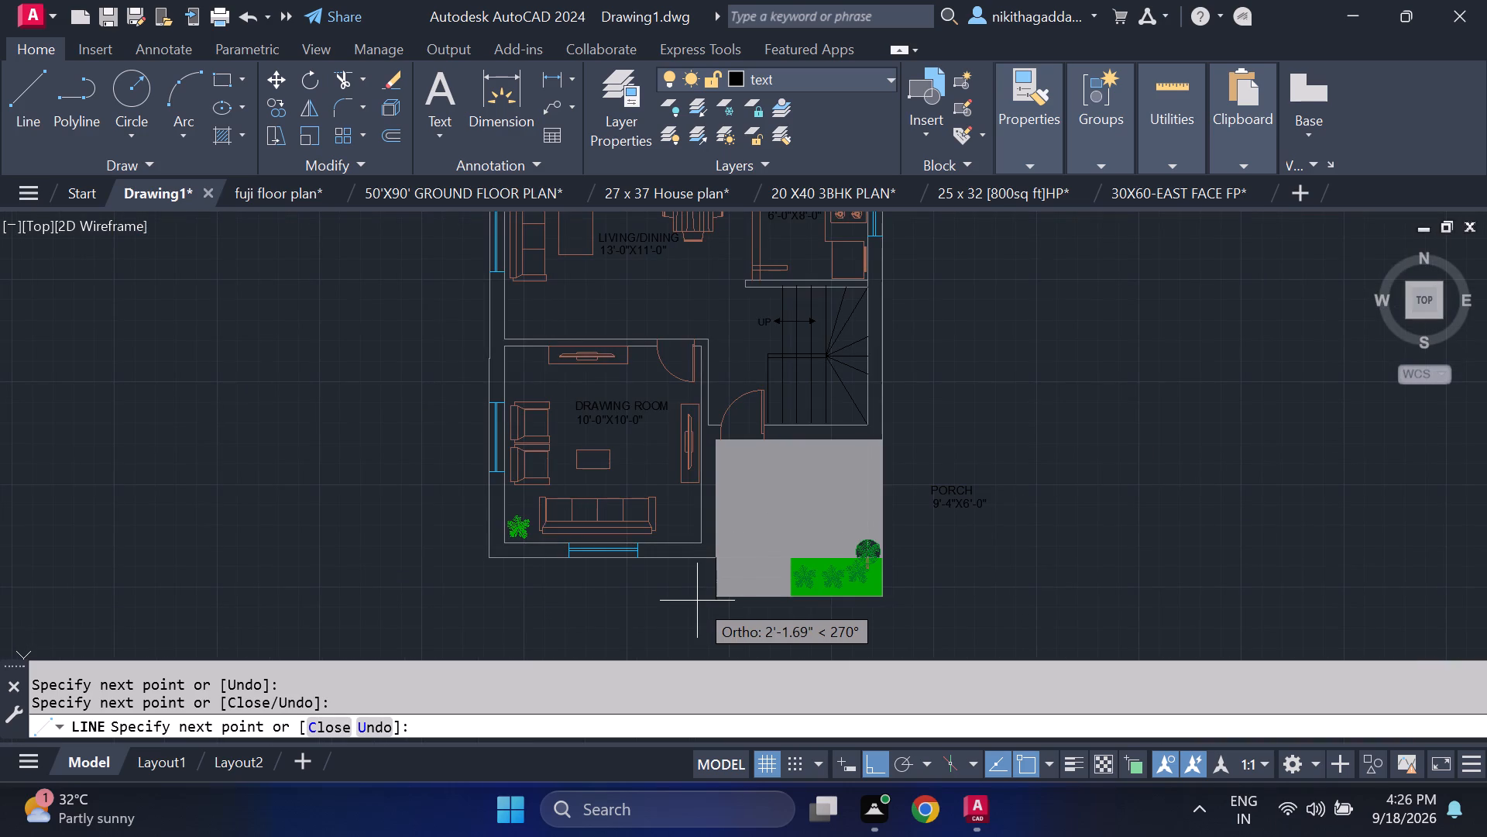
key(Escape)
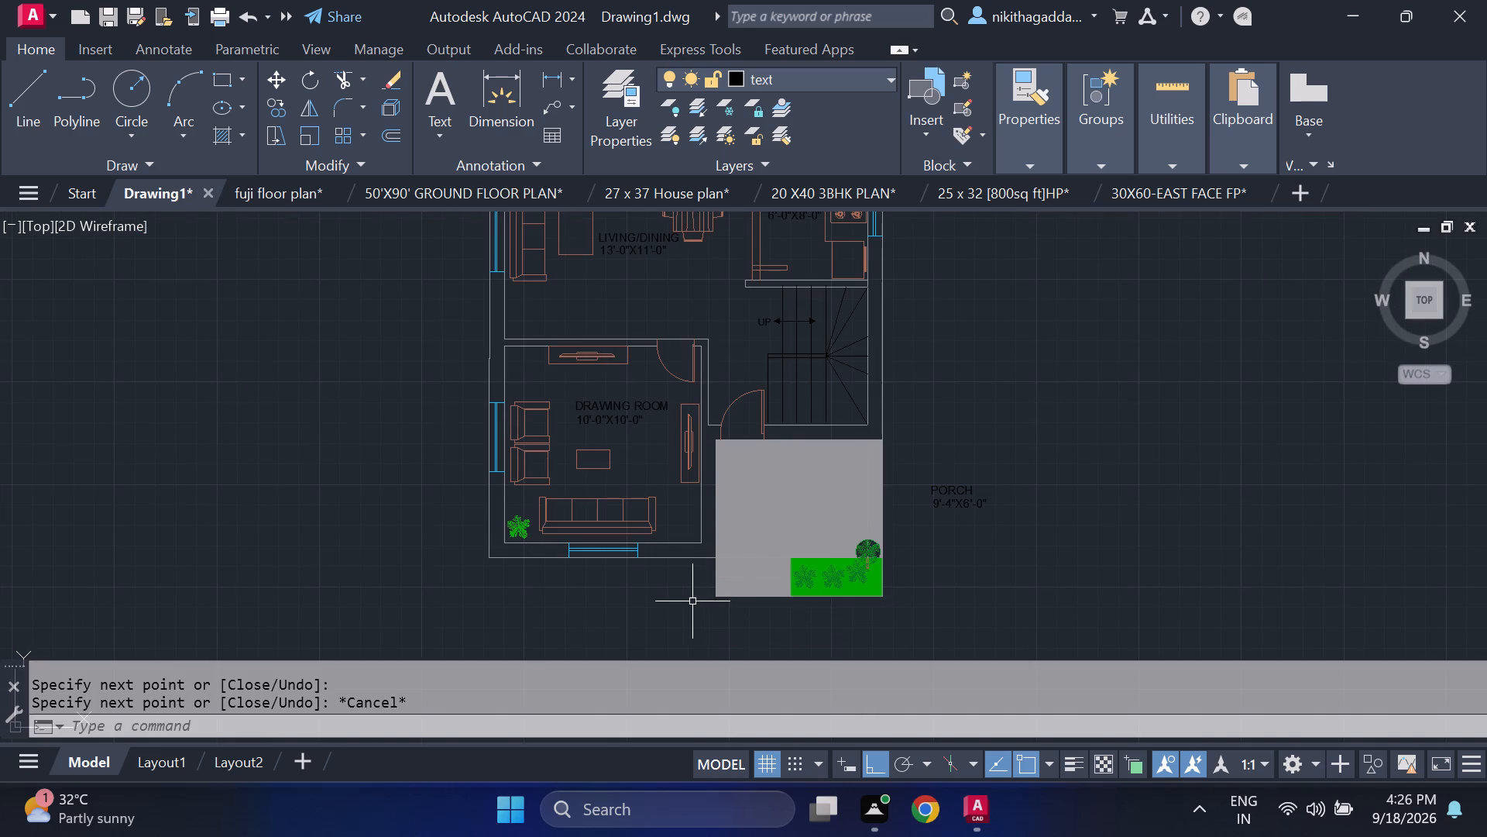
Move the PORCH 9'-4"X6'-0" label straight west into the middle of the grey porch floor.
scroll(696, 613, down, 3)
scroll(712, 608, up, 1)
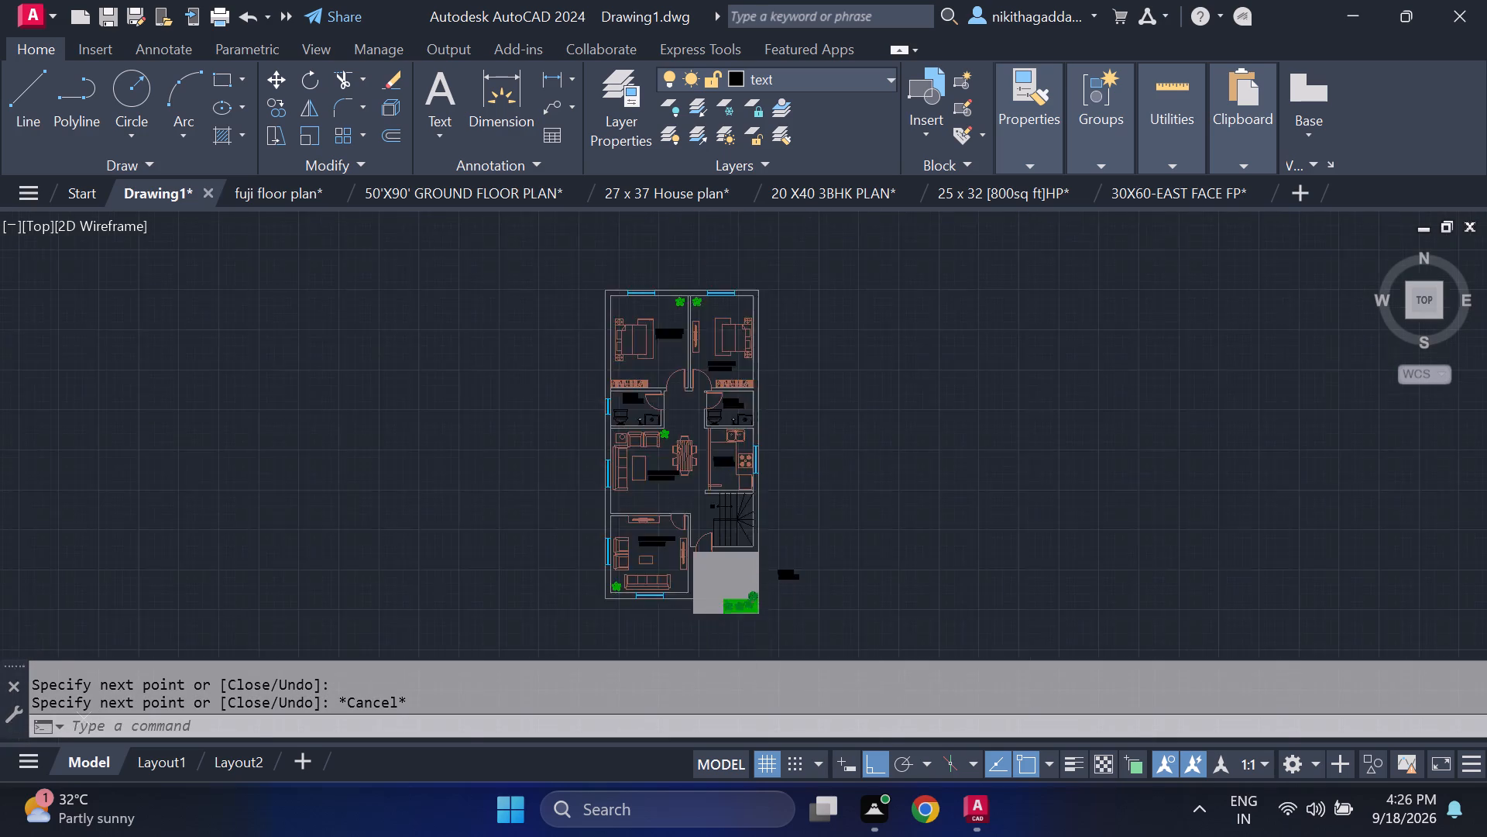
scroll(712, 613, up, 2)
scroll(895, 496, up, 2)
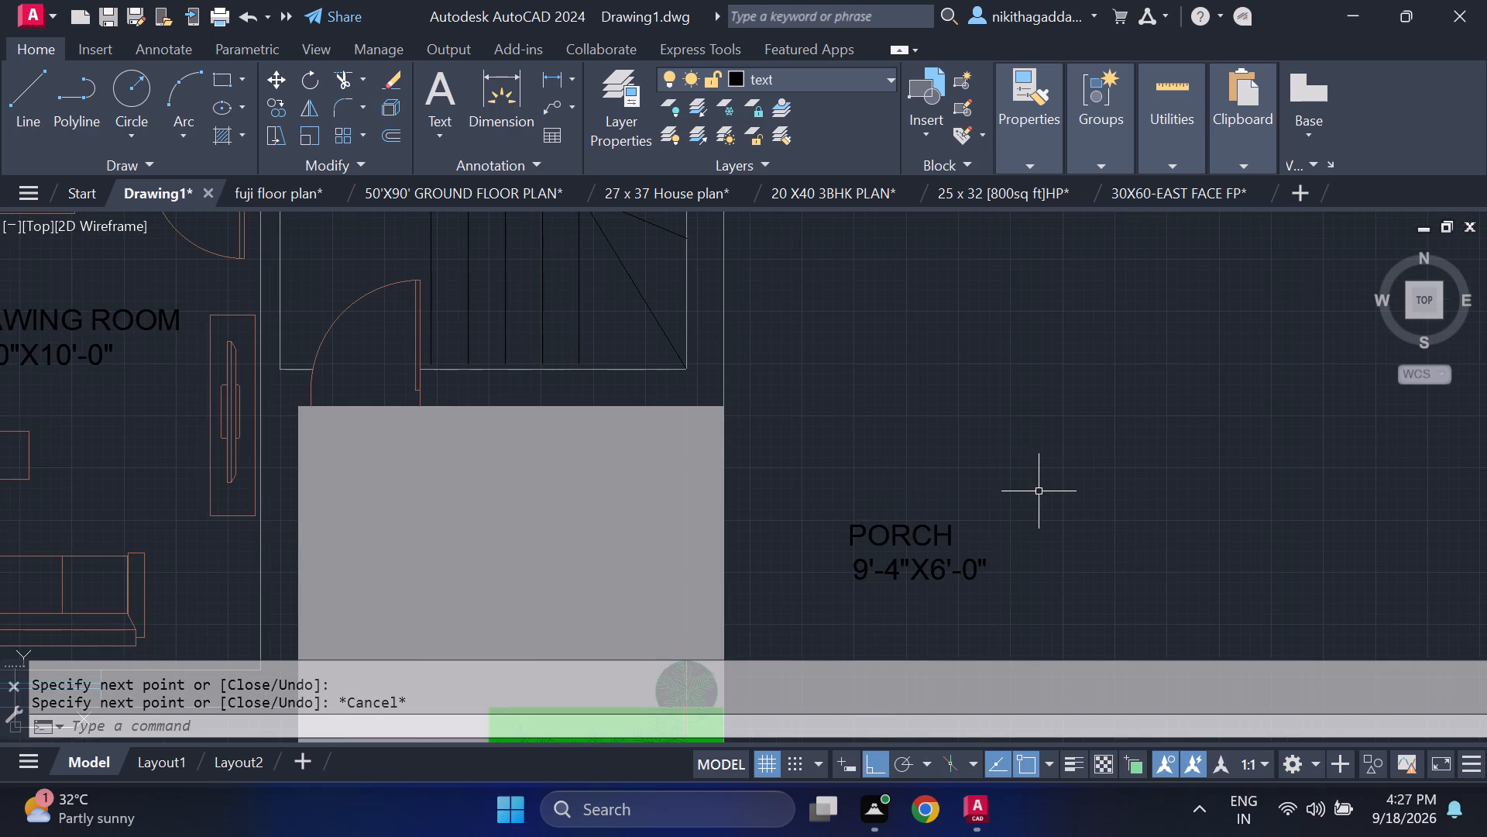
drag(1041, 491, 1019, 508)
click(843, 618)
key(m)
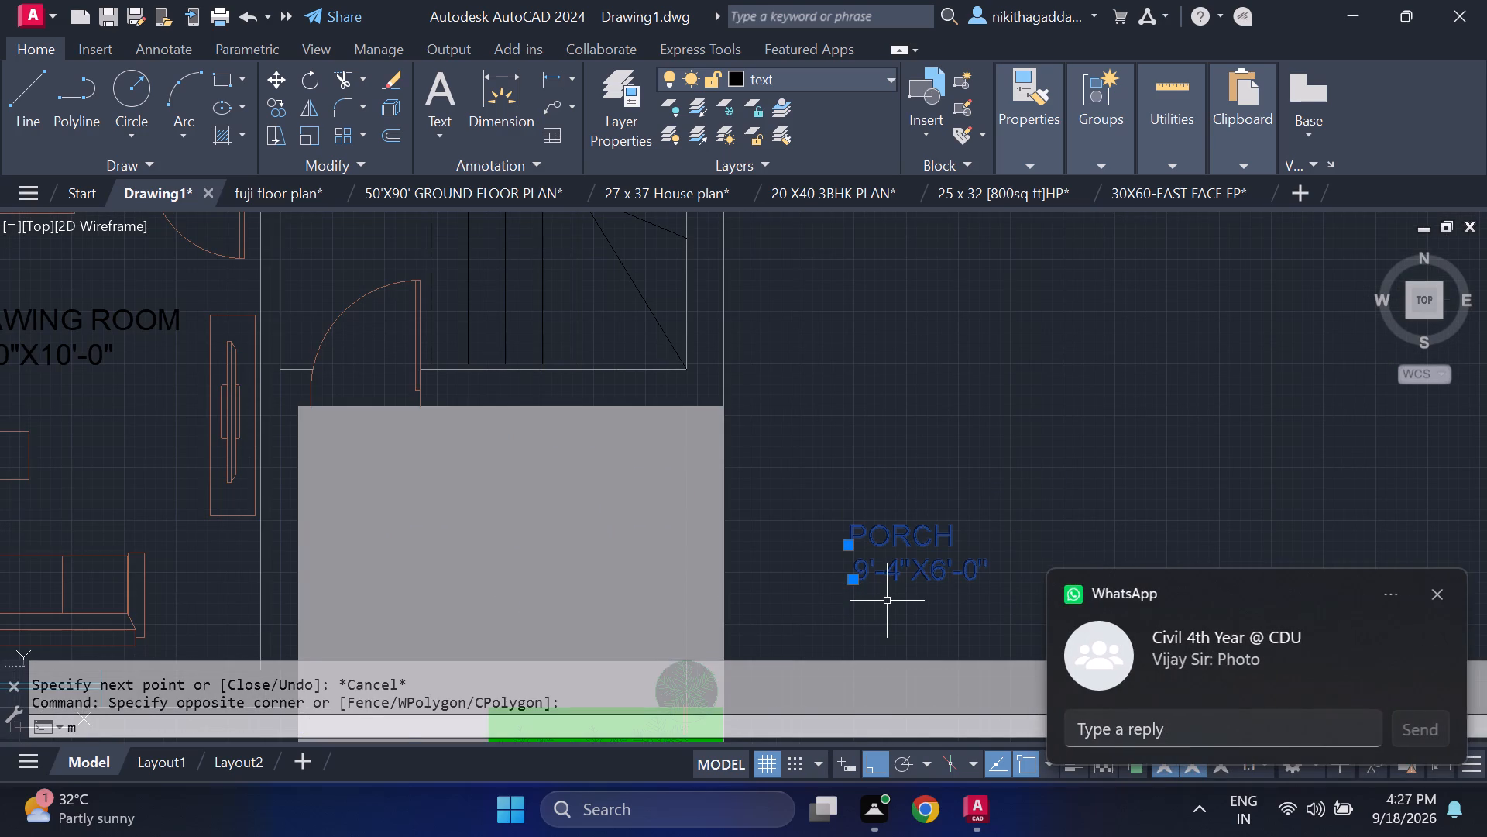
key(Return)
drag(877, 579, 856, 584)
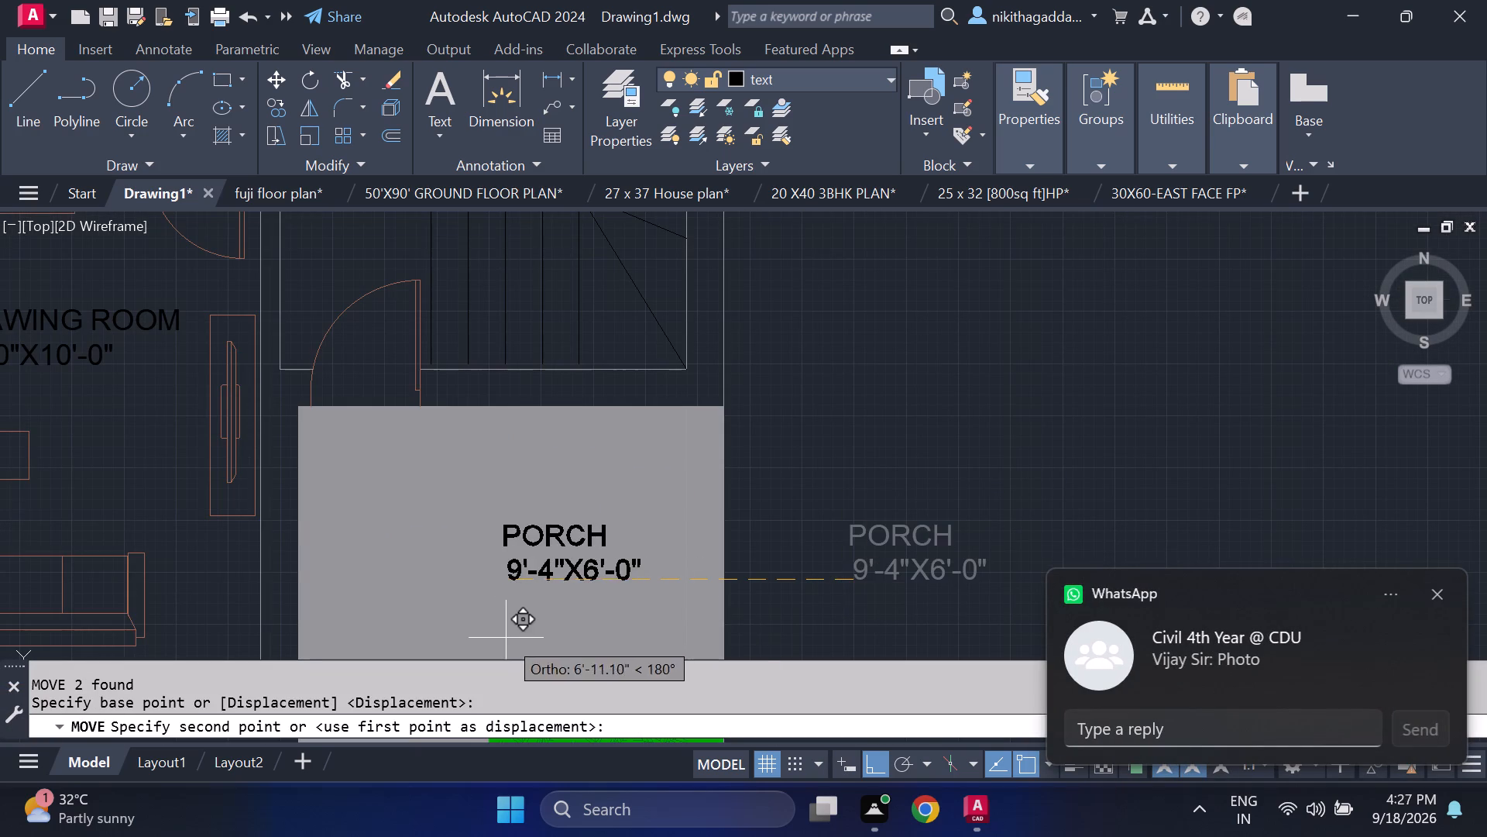
scroll(447, 561, down, 2)
click(454, 568)
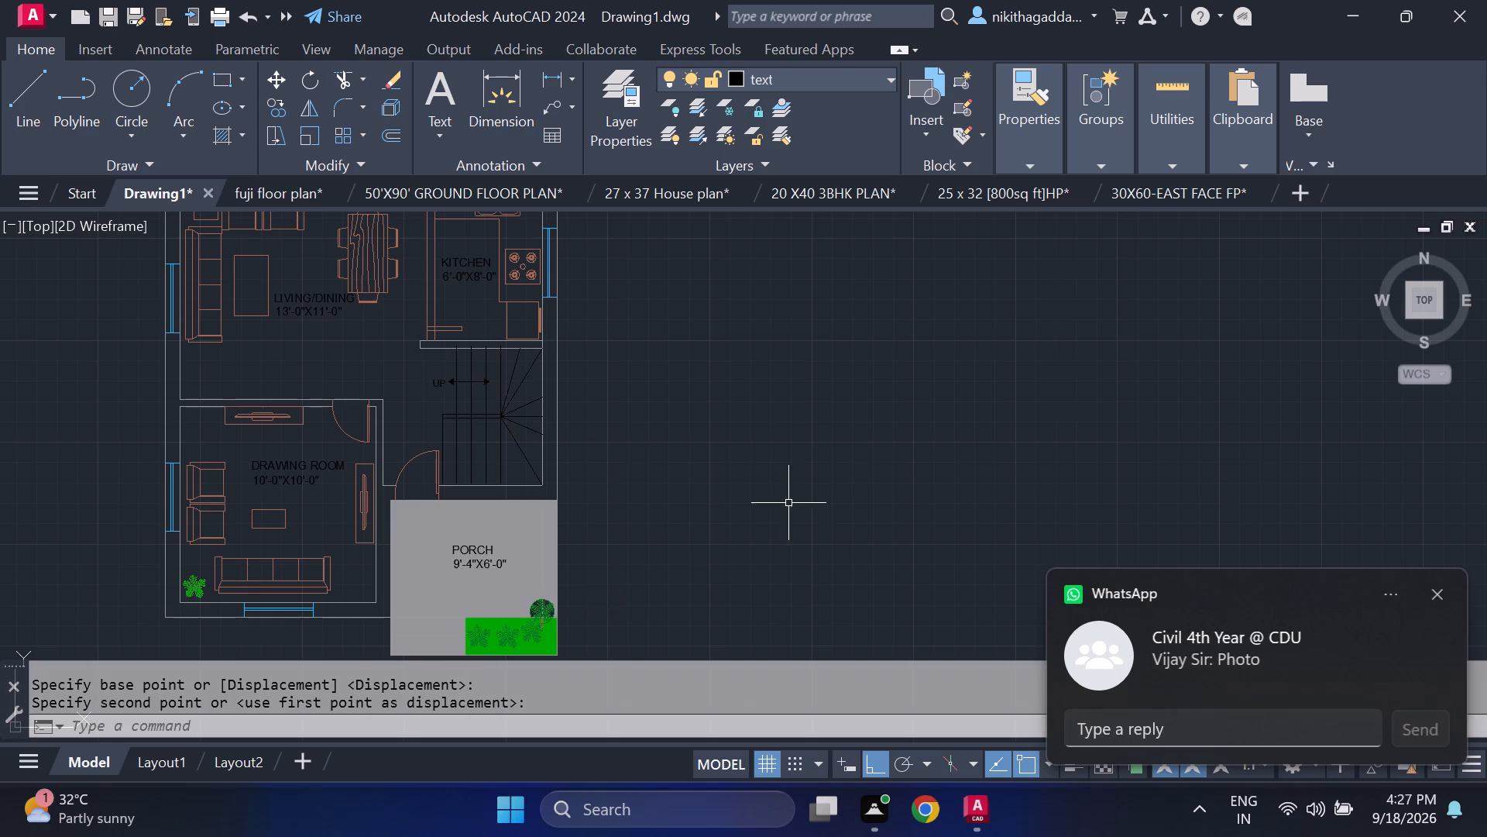
Dismiss the chat notification covering the drawing area.
scroll(793, 500, down, 1)
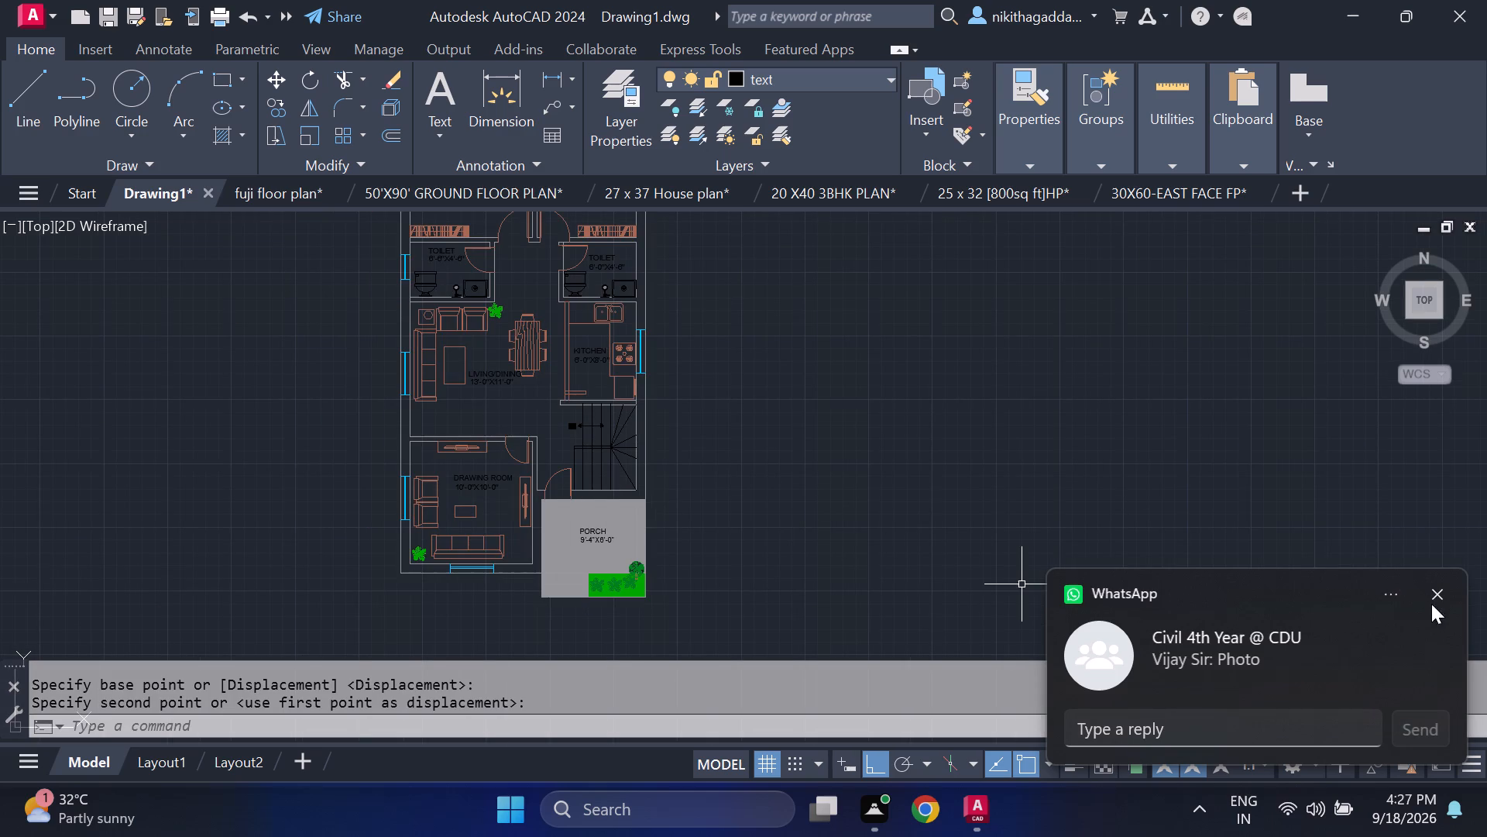
click(1434, 591)
scroll(818, 232, down, 1)
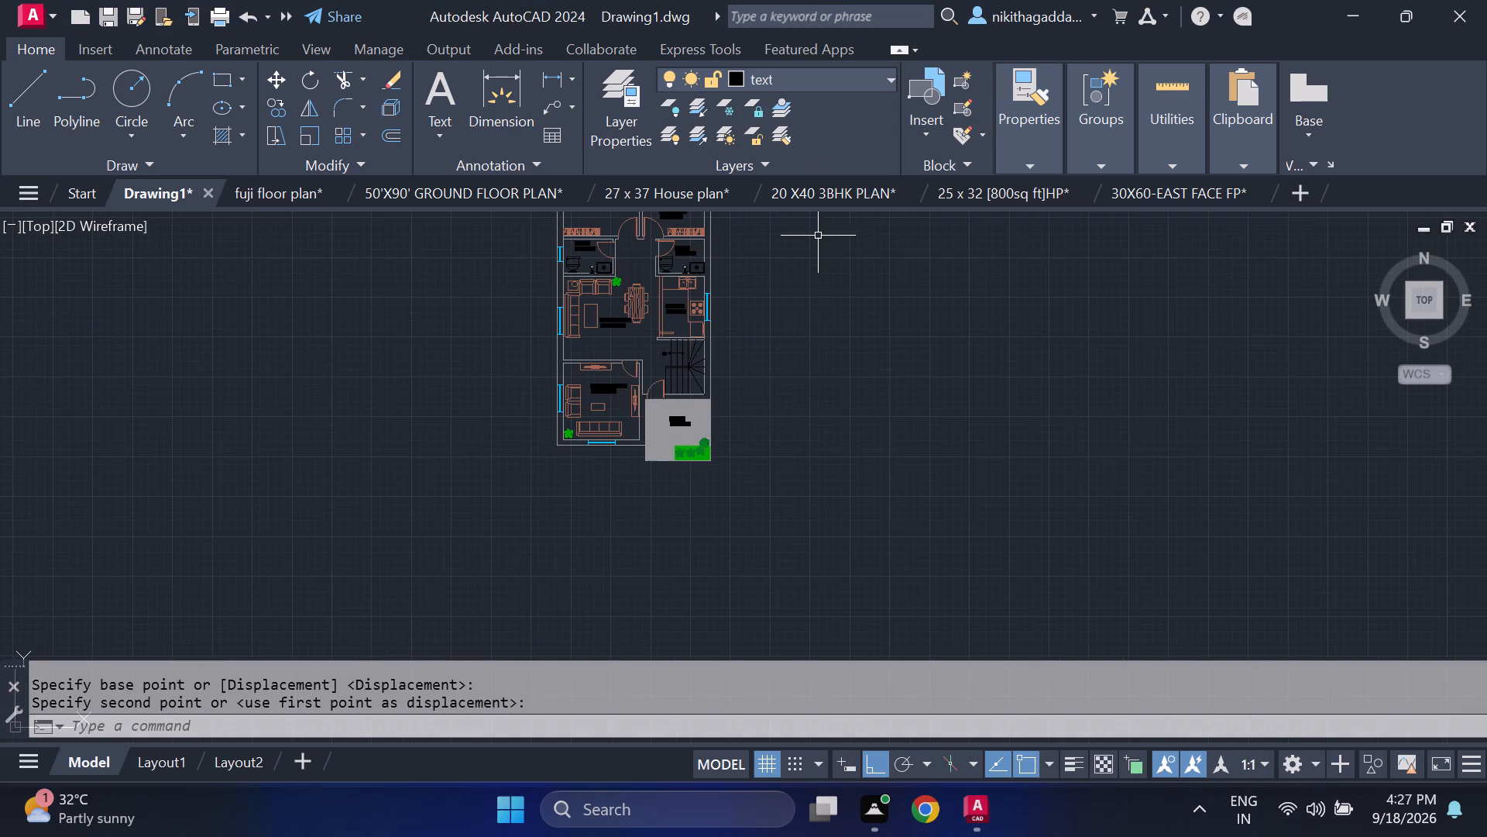
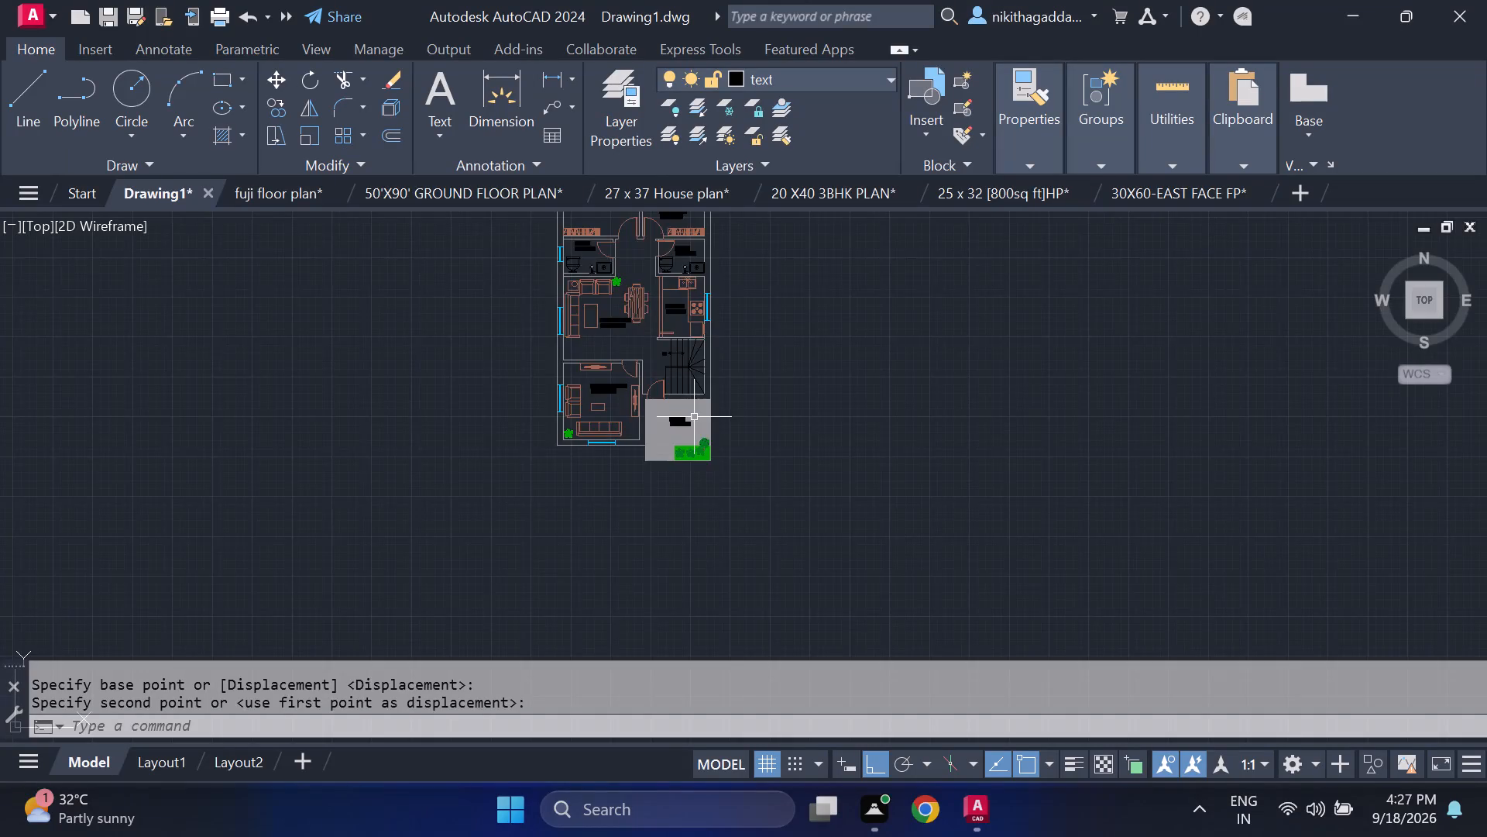
Erase the grey solid hatch covering the porch floor, its east strip and the entrance steps.
scroll(692, 417, up, 1)
scroll(626, 462, up, 4)
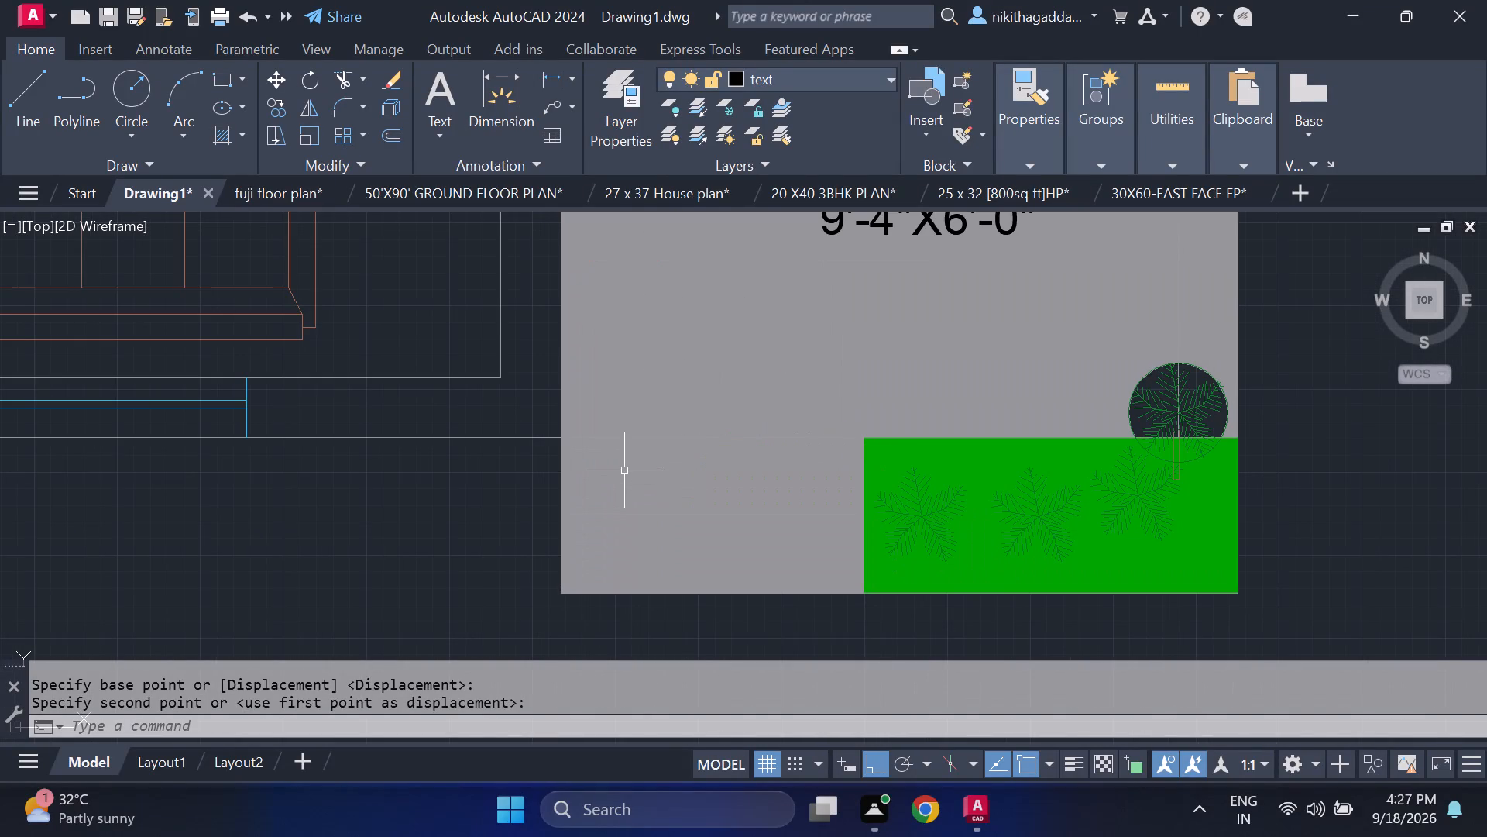
click(678, 452)
key(Delete)
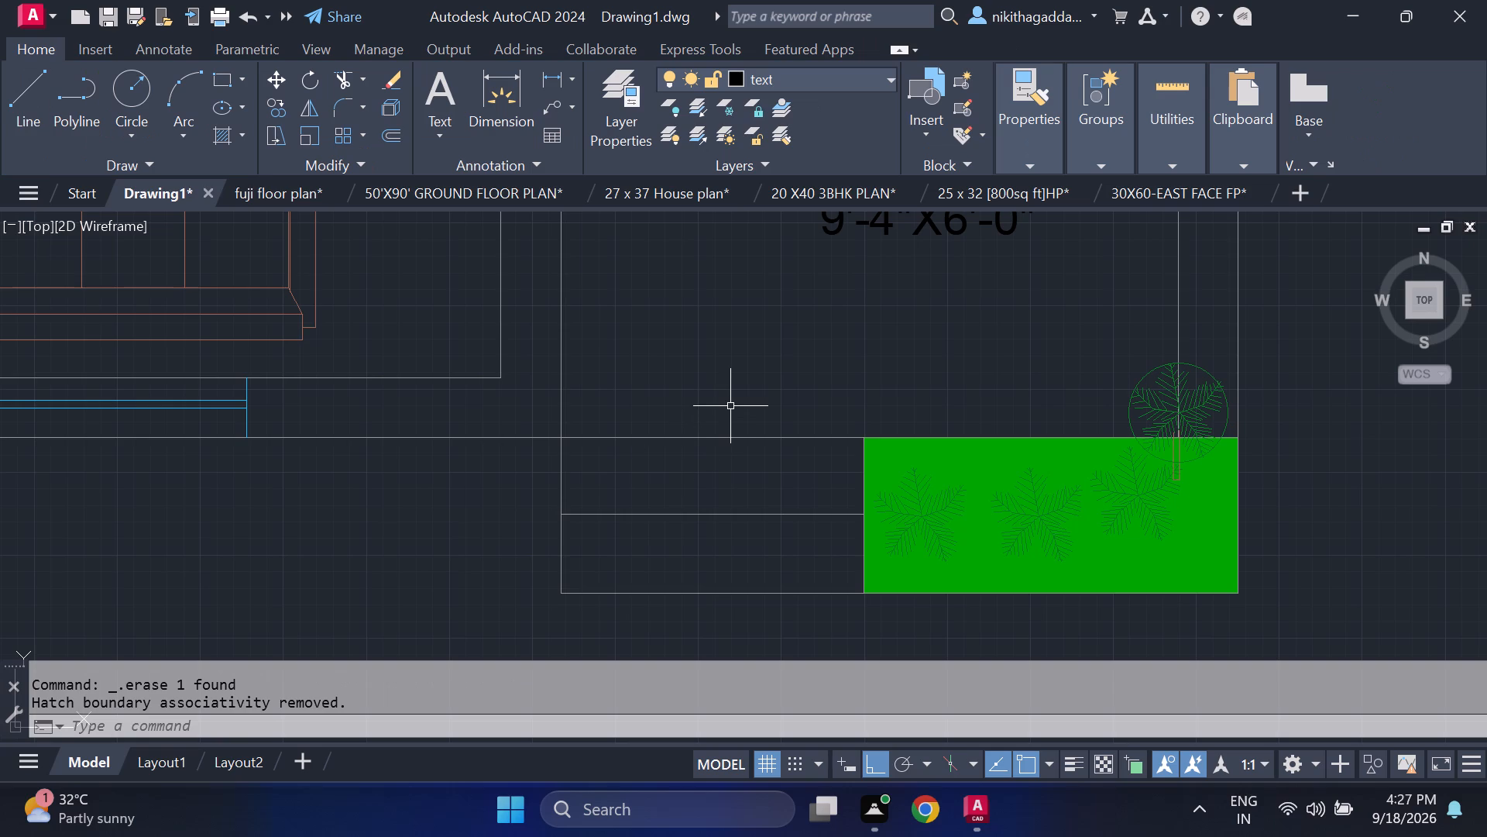
Move the PORCH 9'-4"X6'-0" label straight east, out of the porch and clear of the plan's outer wall.
scroll(740, 411, down, 2)
scroll(740, 411, up, 3)
scroll(740, 412, down, 3)
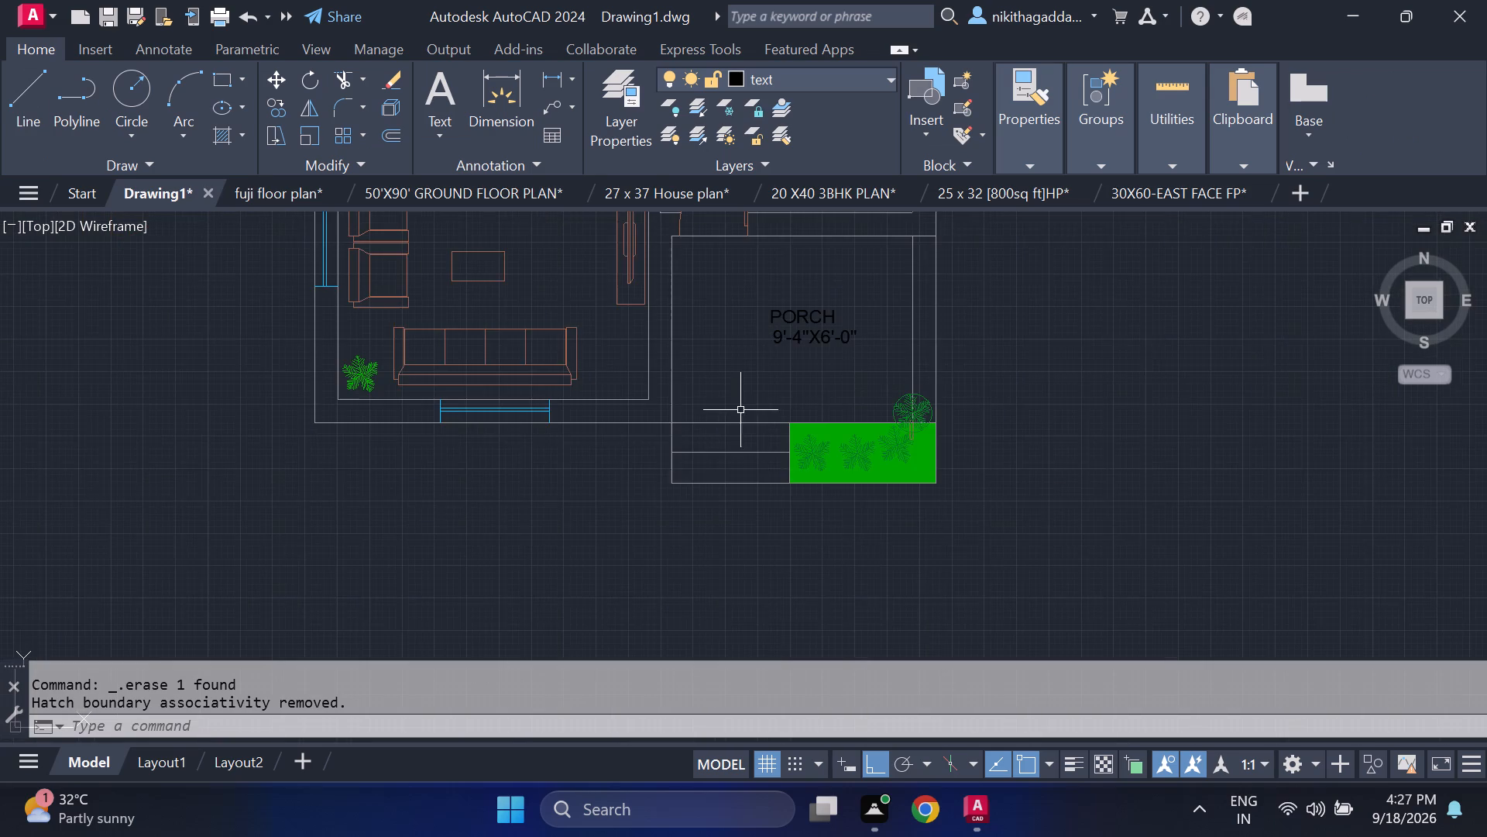
middle_drag(742, 401, 708, 479)
text(hat)
key(Escape)
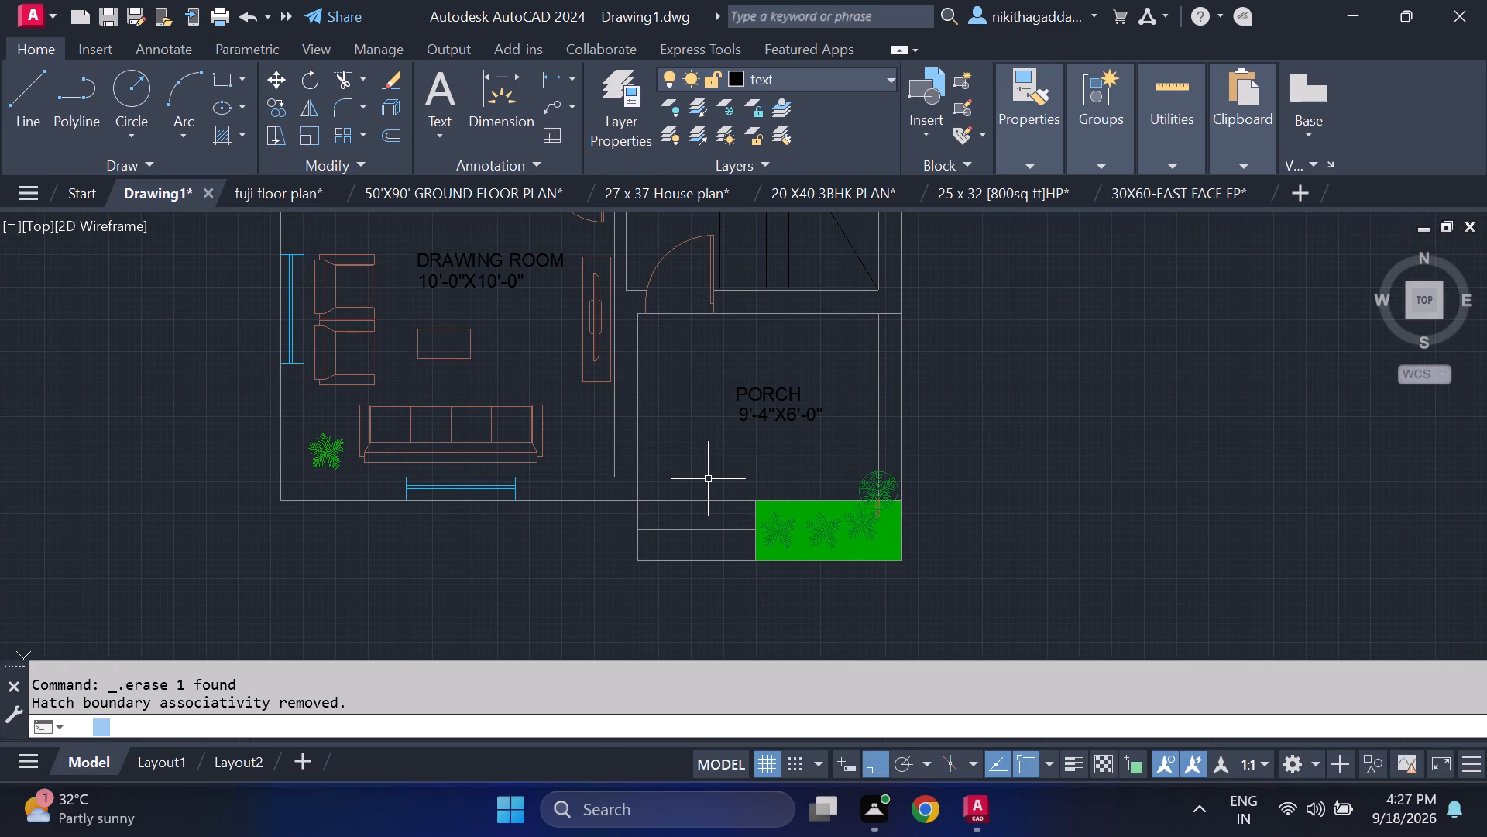
click(792, 354)
click(730, 449)
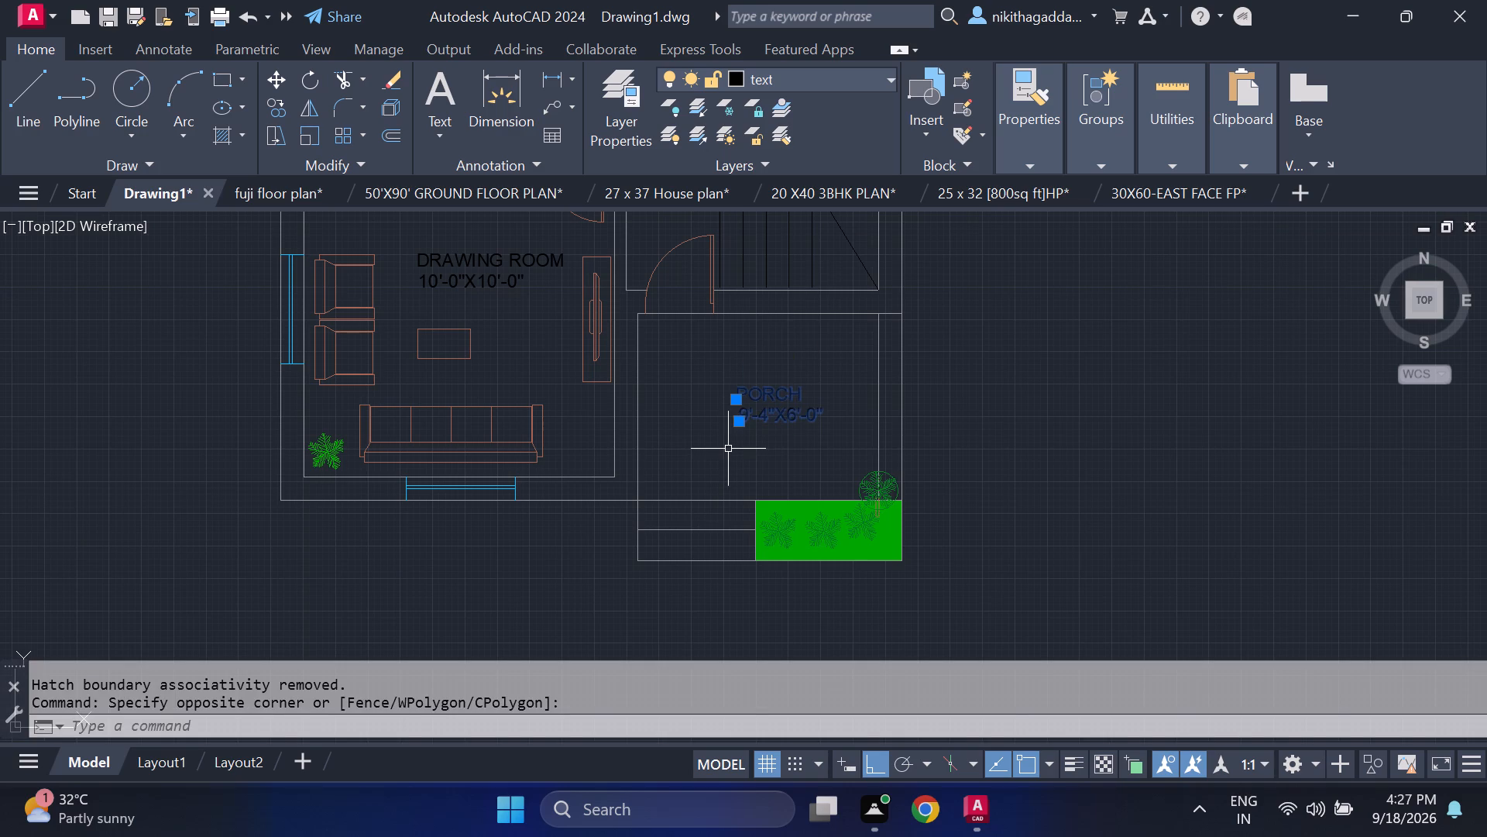
key(m)
key(Return)
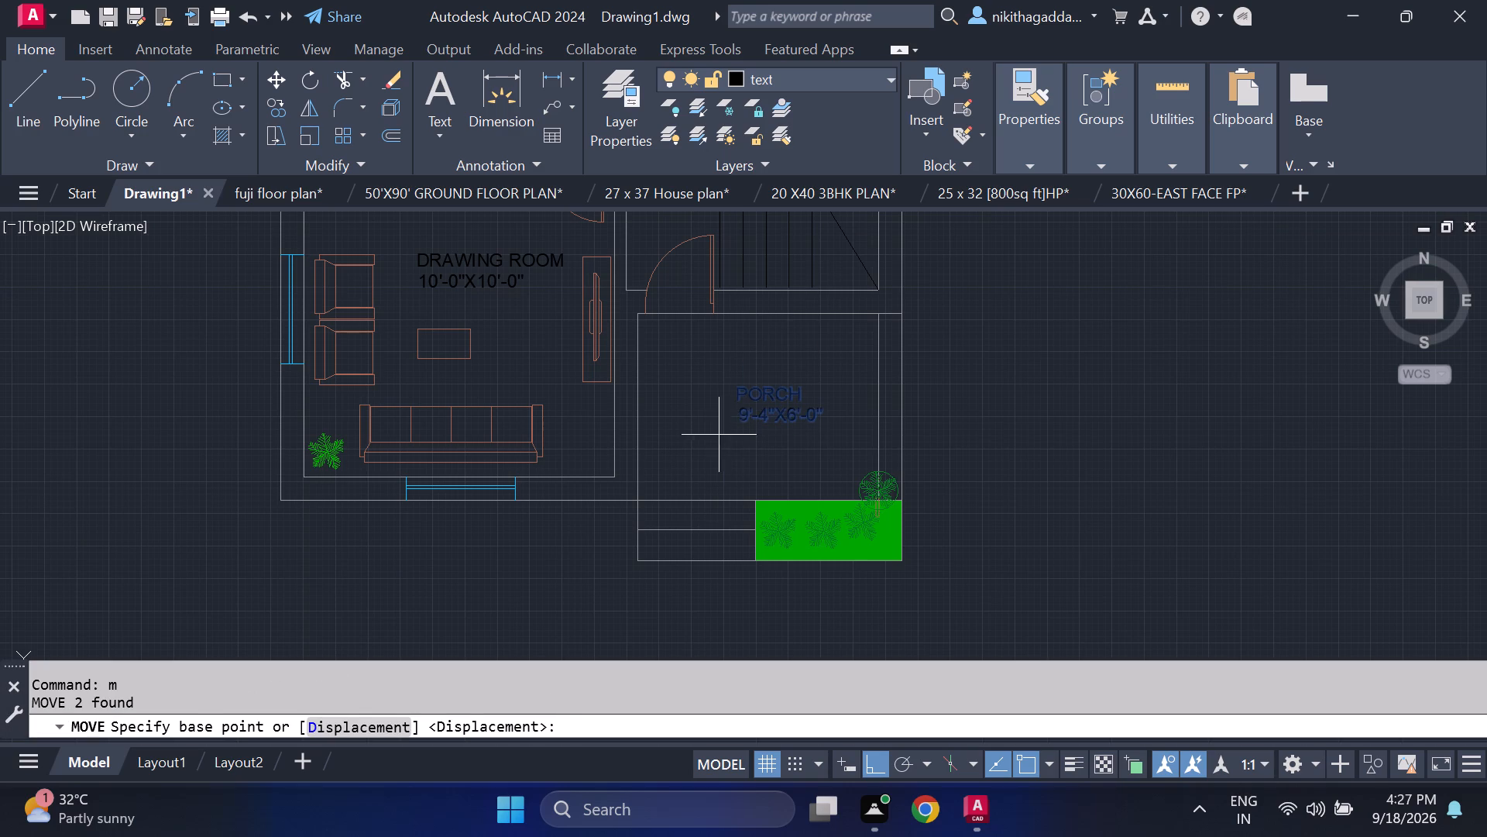
click(737, 417)
click(1005, 430)
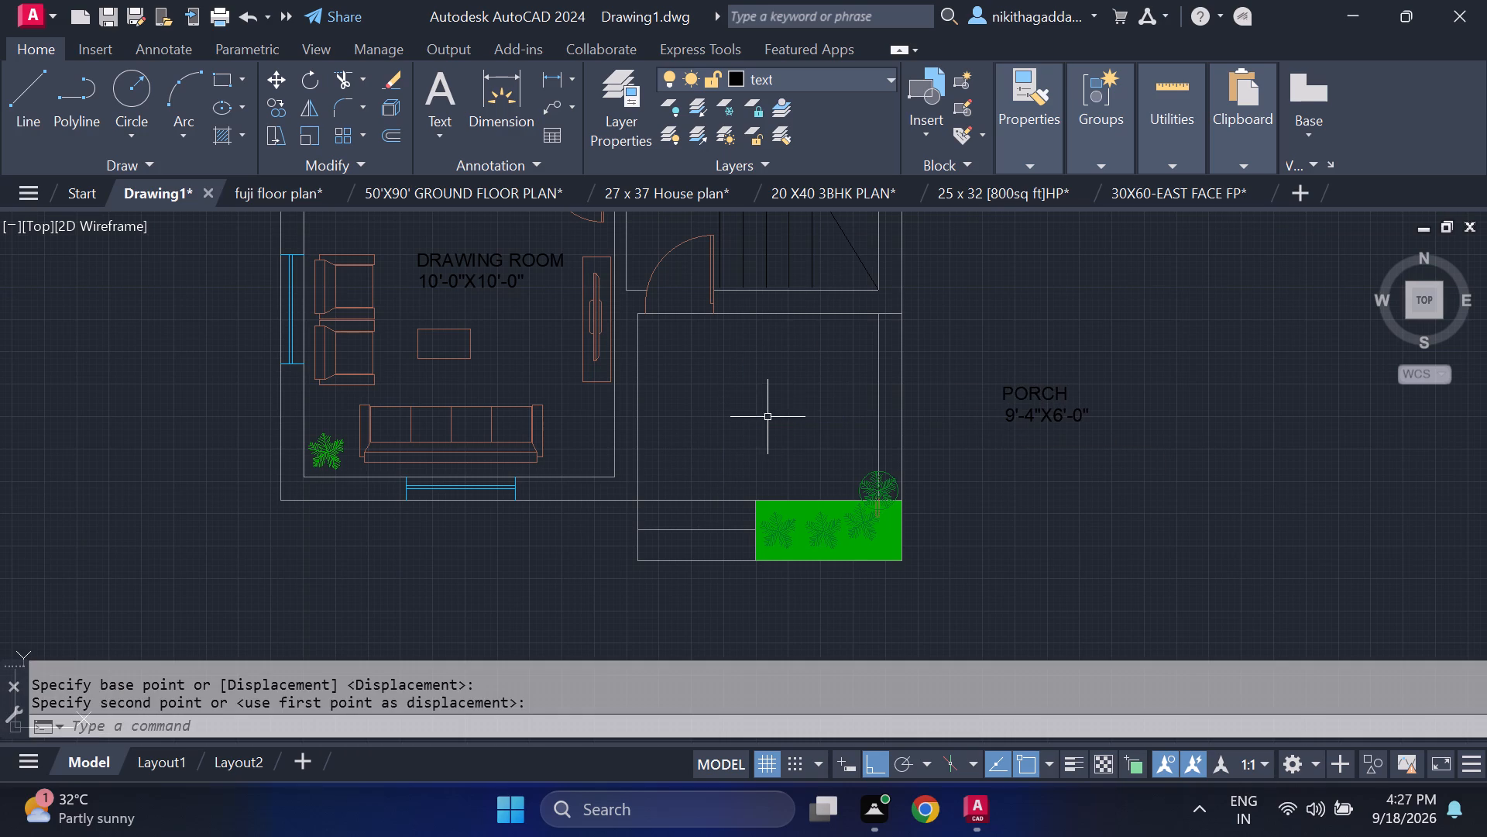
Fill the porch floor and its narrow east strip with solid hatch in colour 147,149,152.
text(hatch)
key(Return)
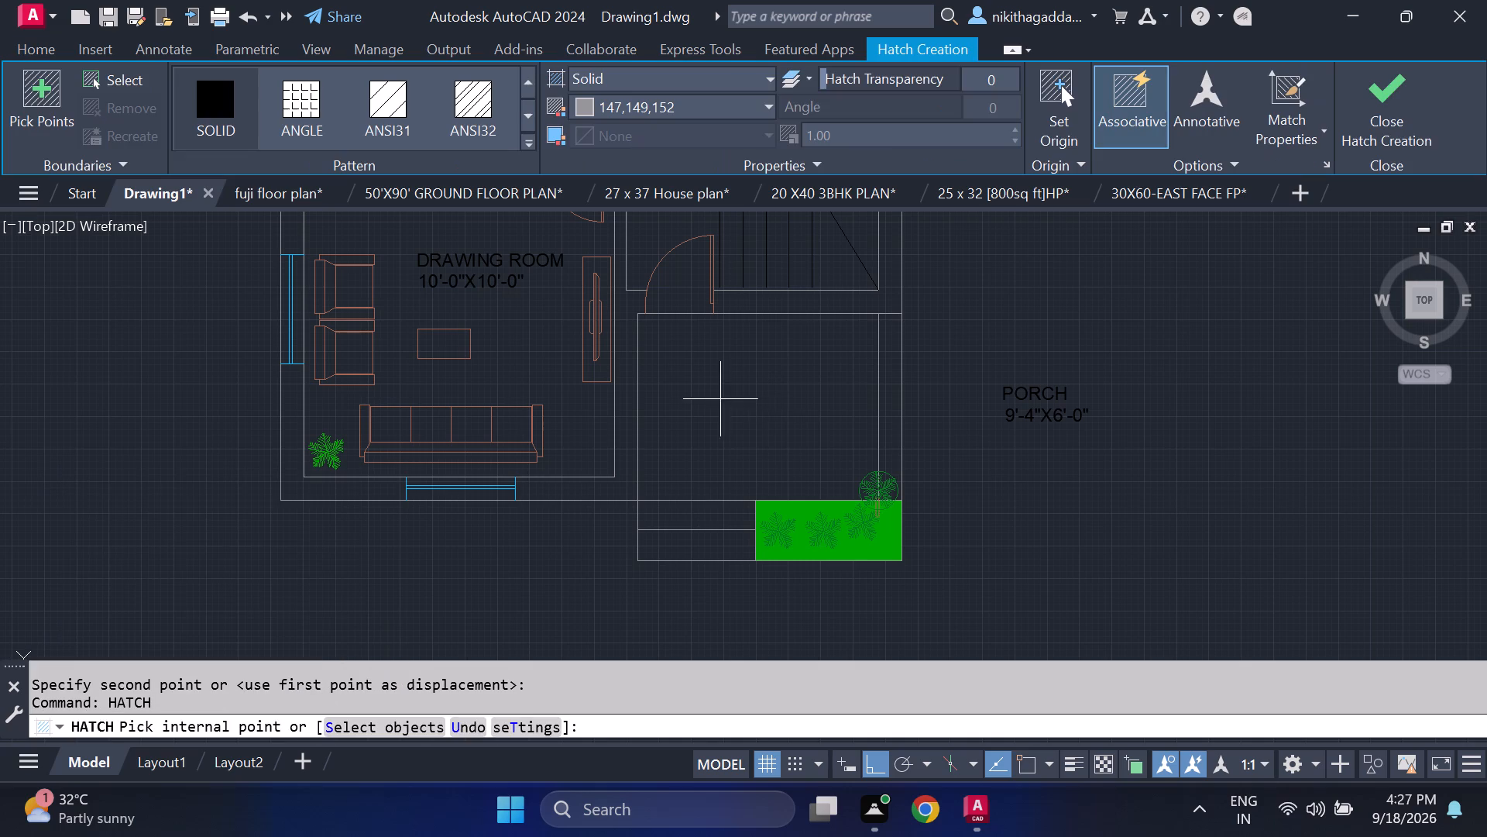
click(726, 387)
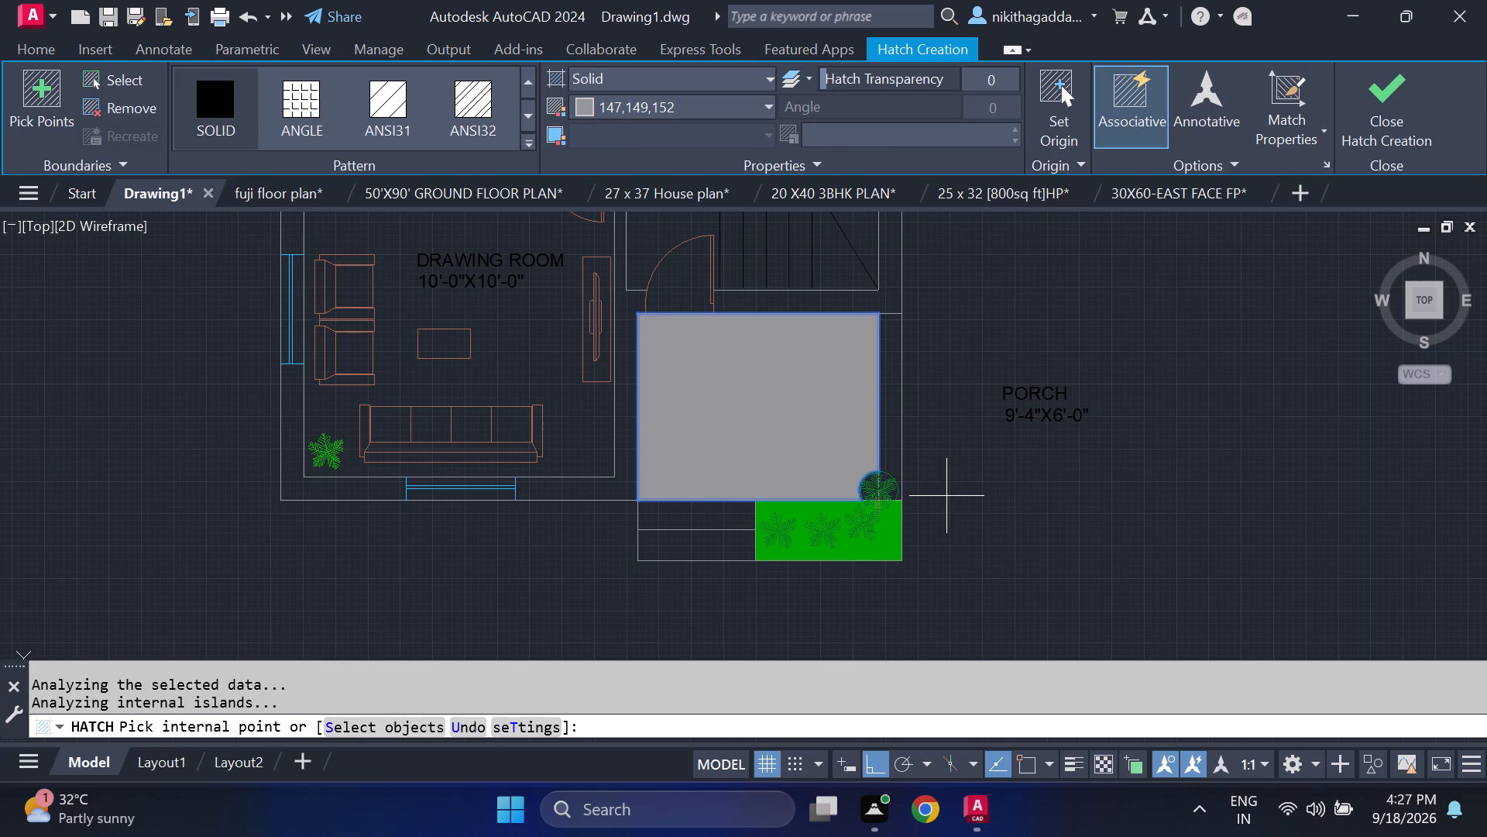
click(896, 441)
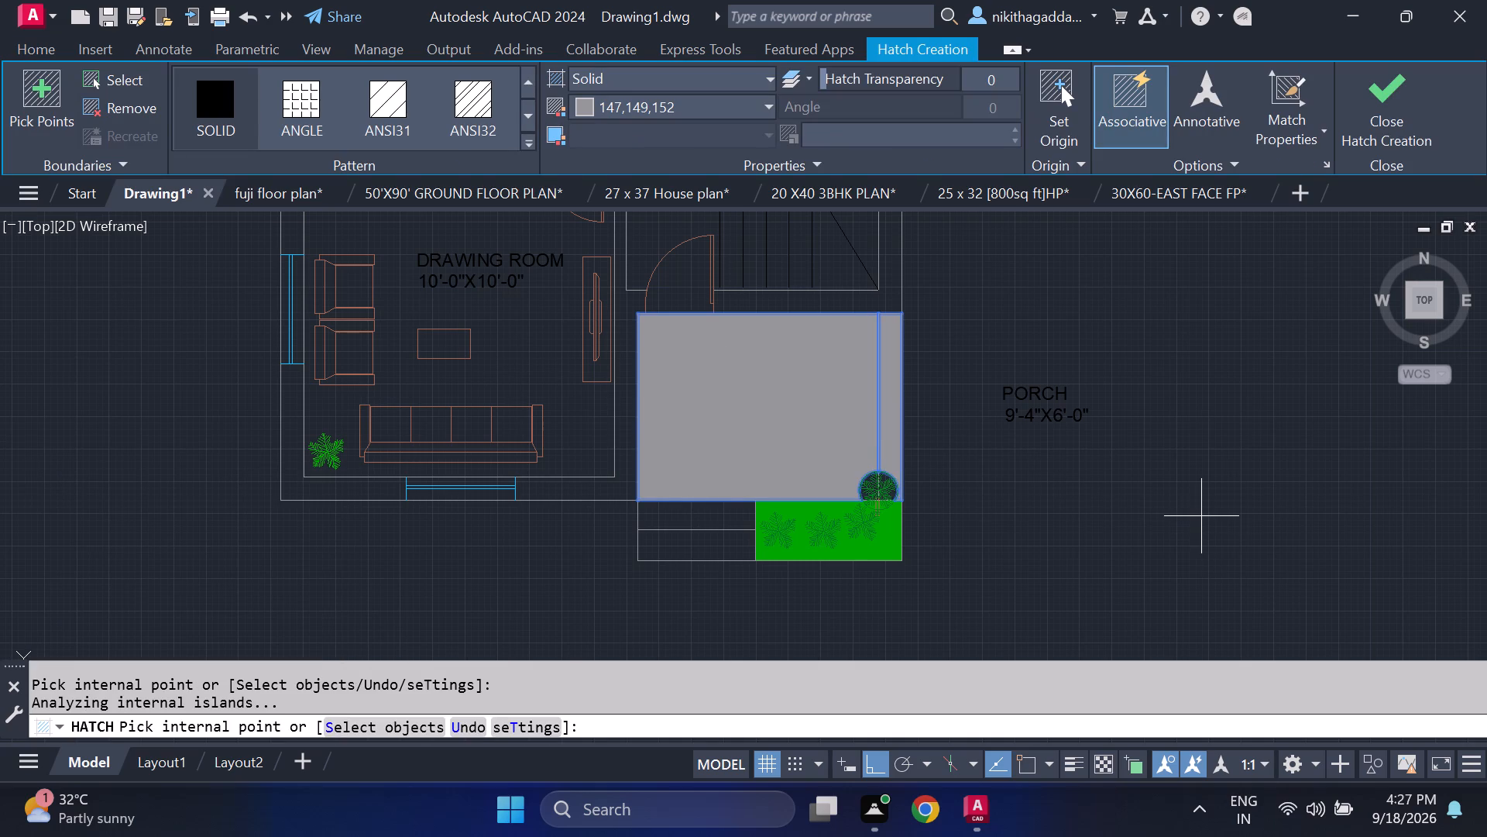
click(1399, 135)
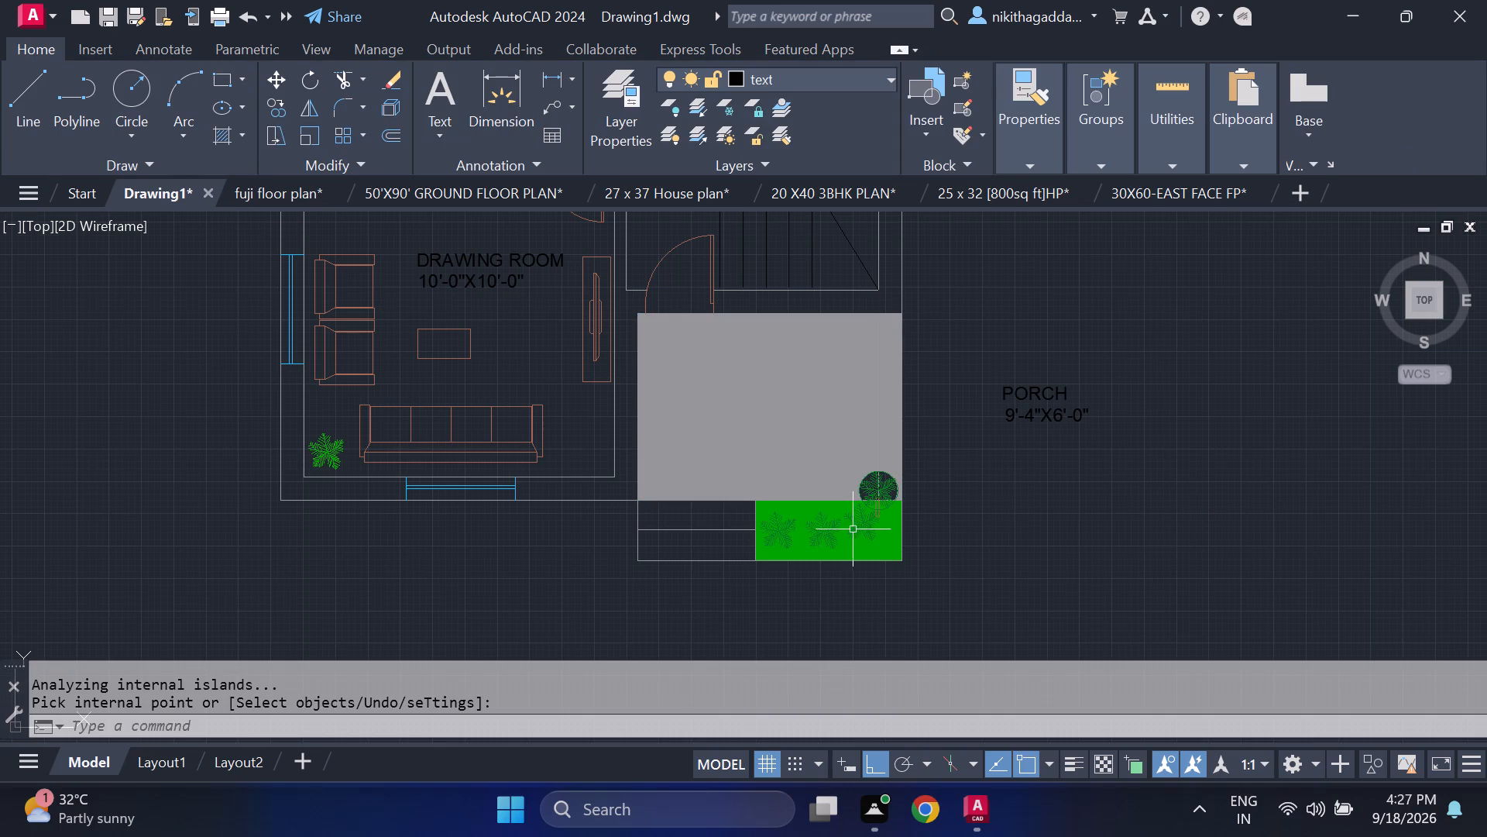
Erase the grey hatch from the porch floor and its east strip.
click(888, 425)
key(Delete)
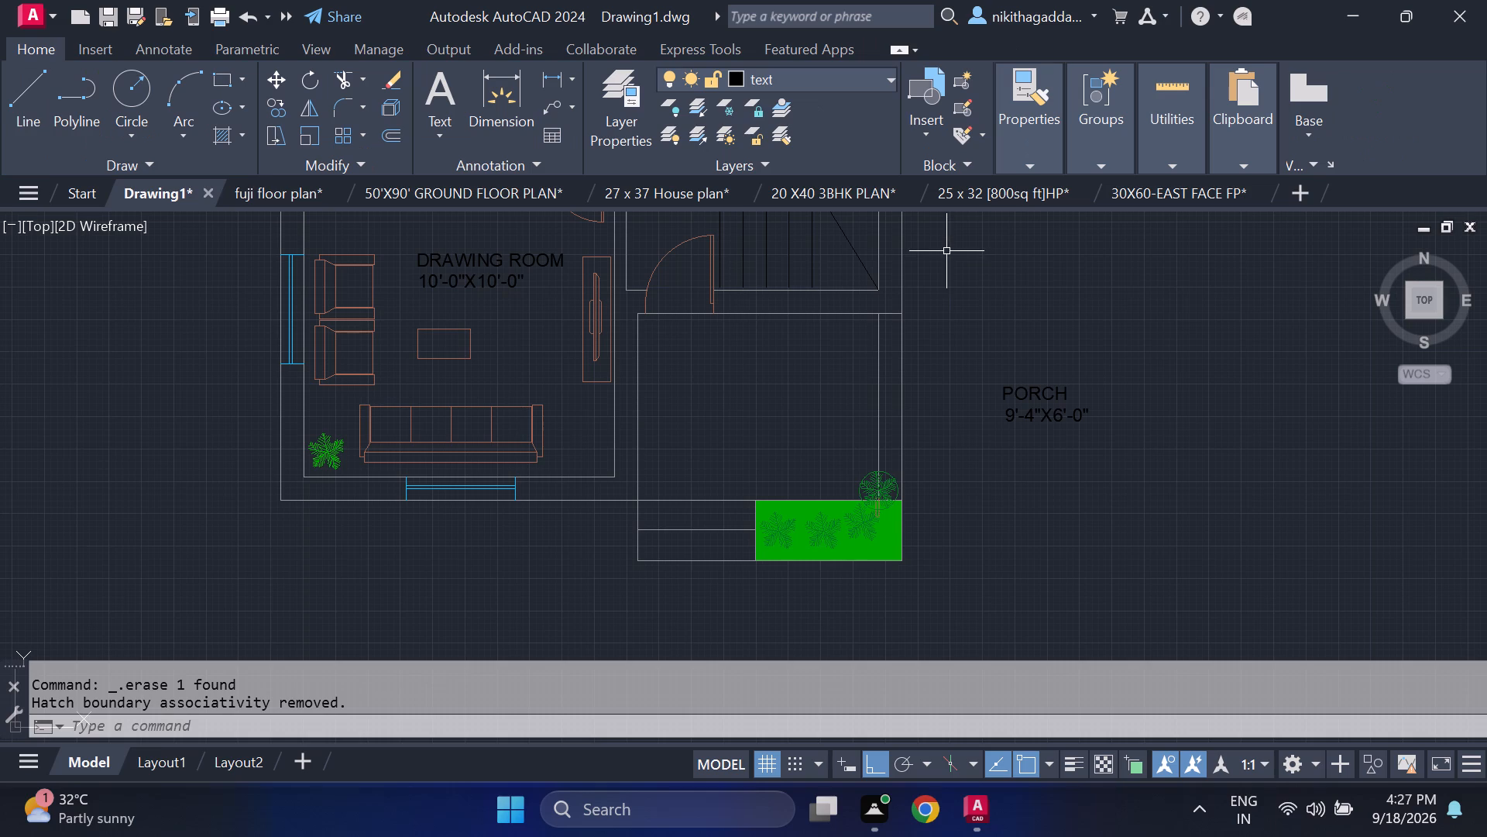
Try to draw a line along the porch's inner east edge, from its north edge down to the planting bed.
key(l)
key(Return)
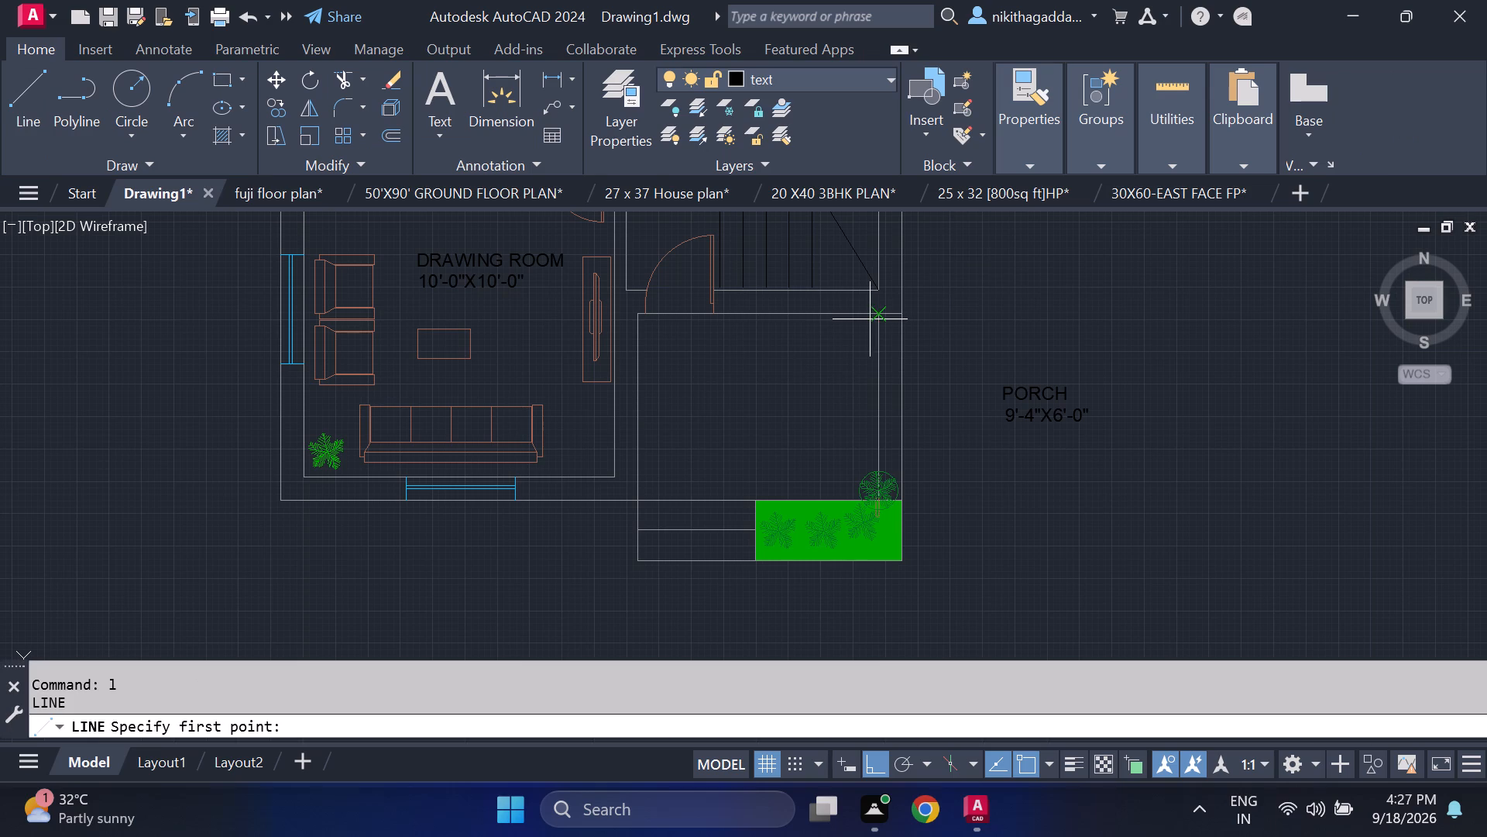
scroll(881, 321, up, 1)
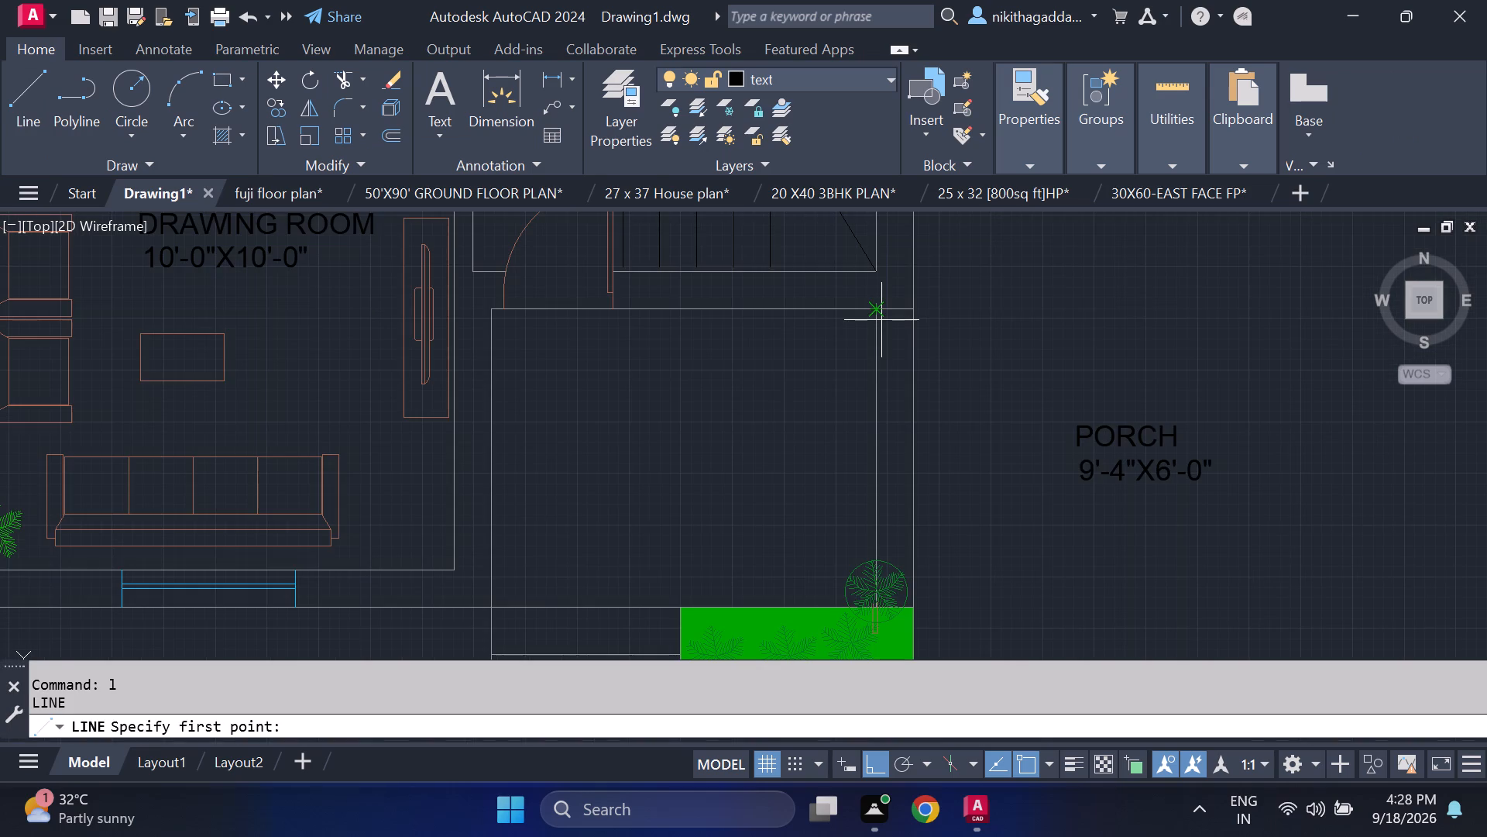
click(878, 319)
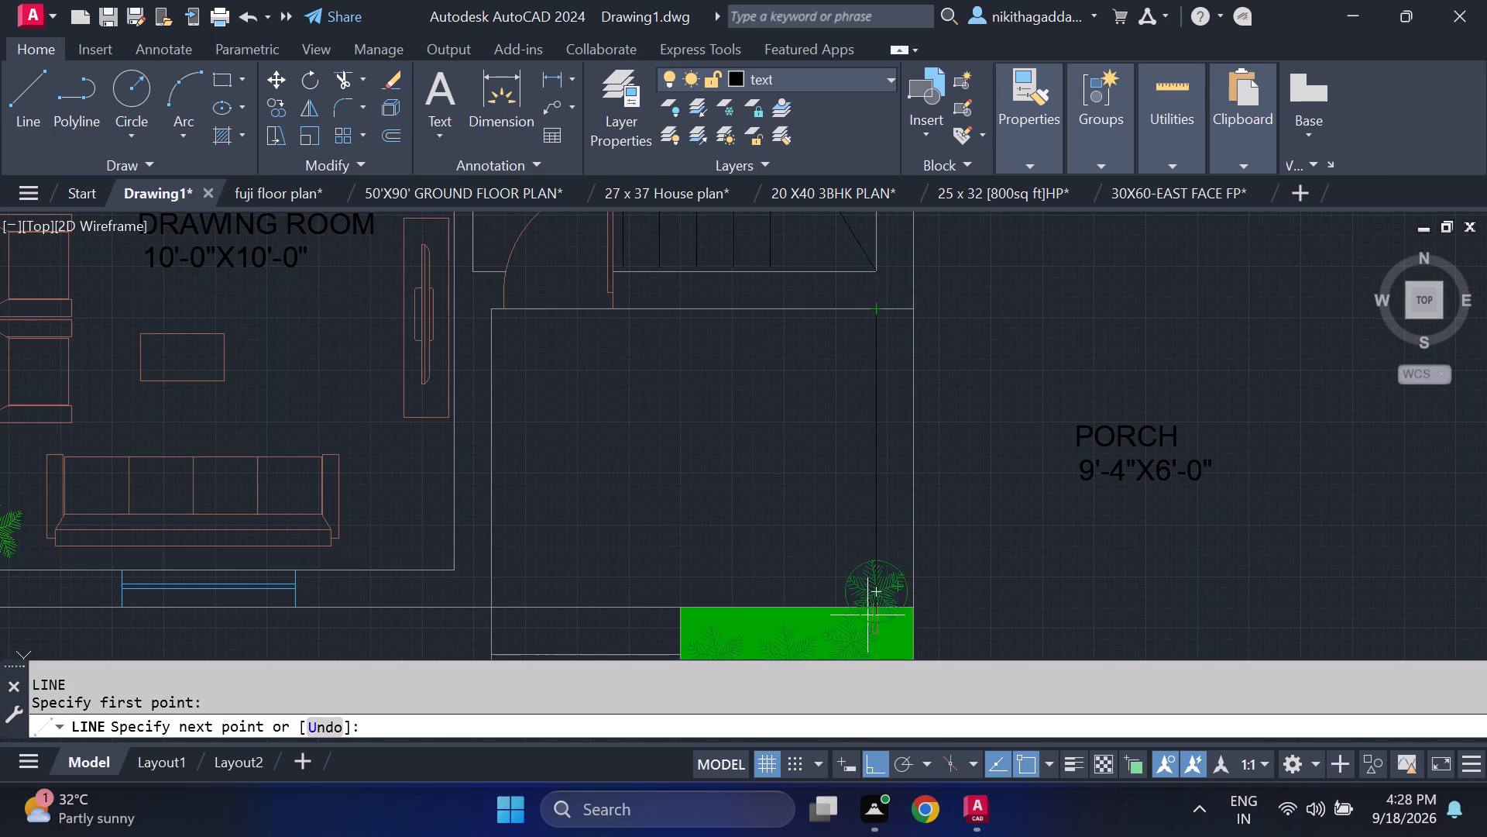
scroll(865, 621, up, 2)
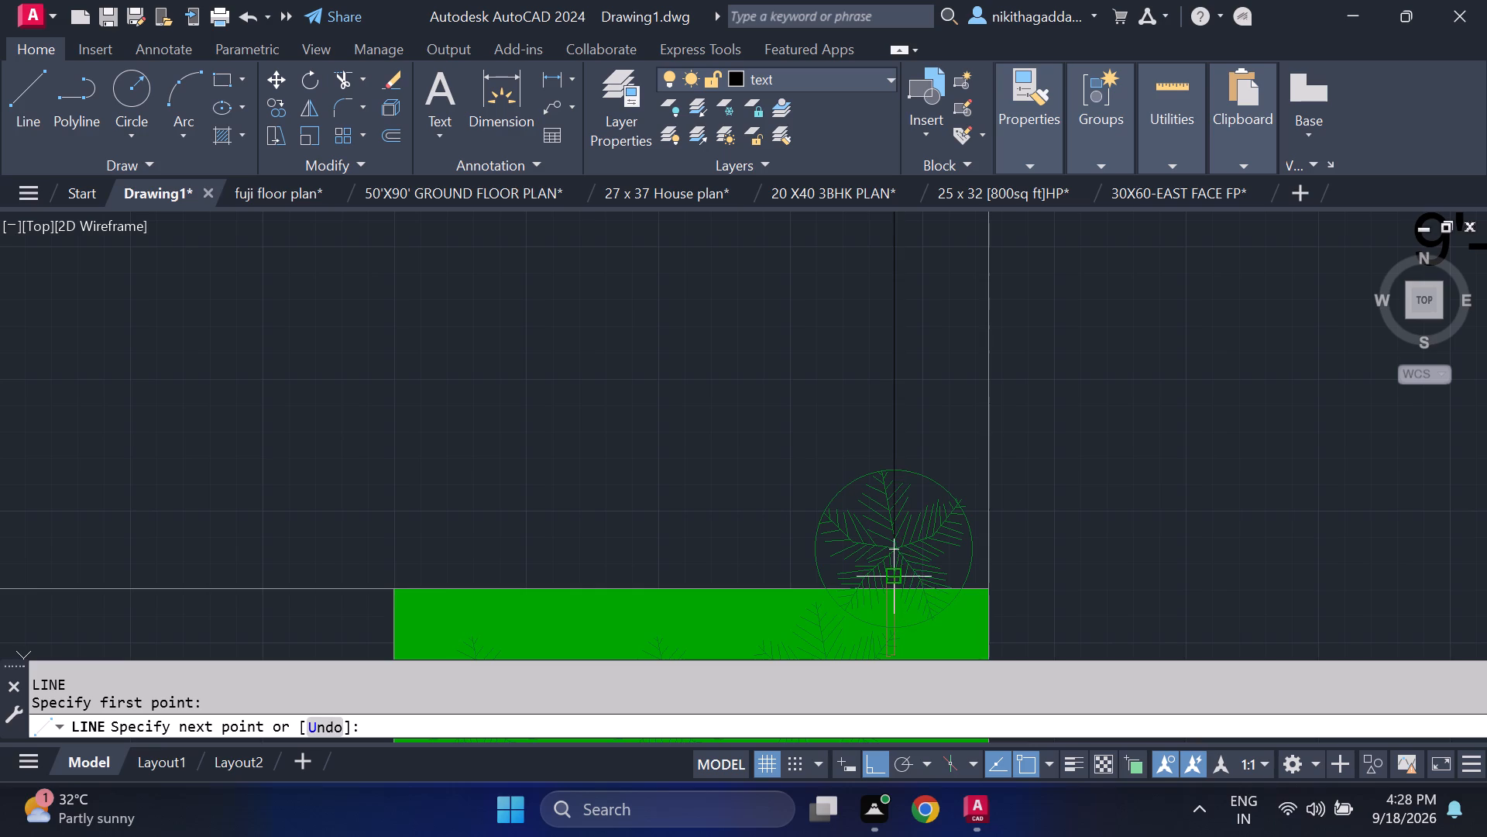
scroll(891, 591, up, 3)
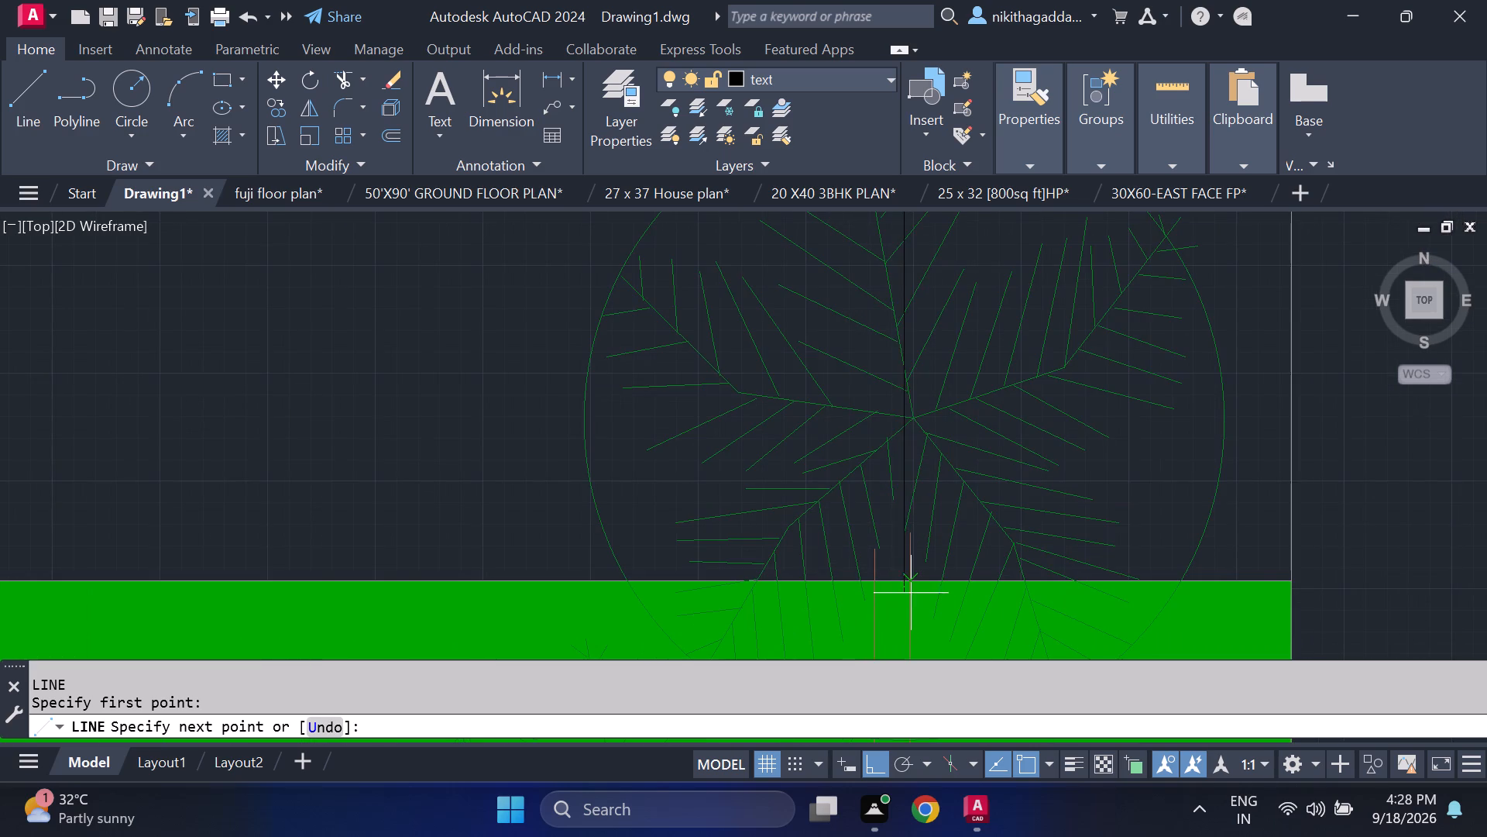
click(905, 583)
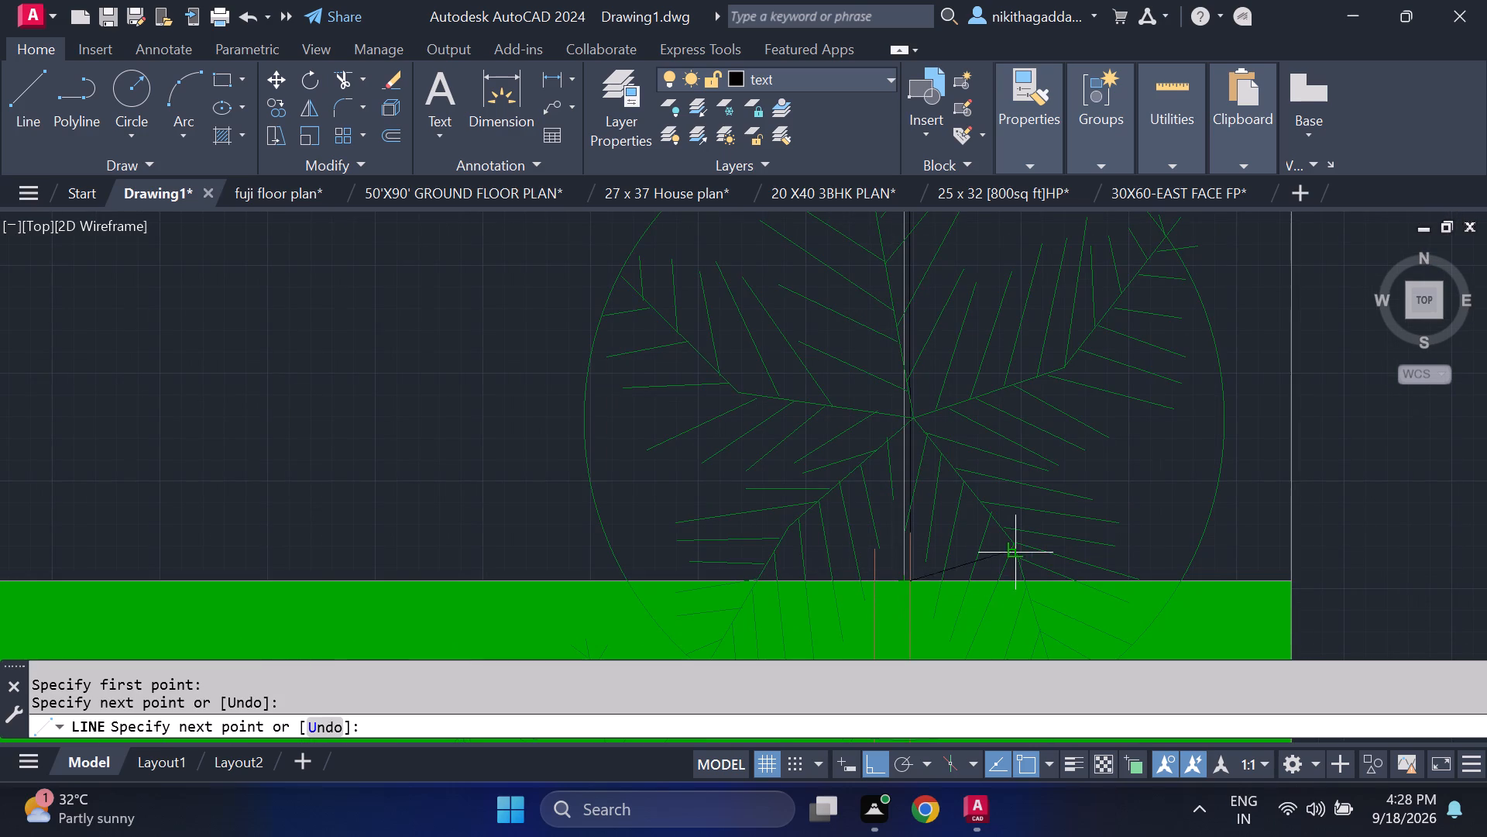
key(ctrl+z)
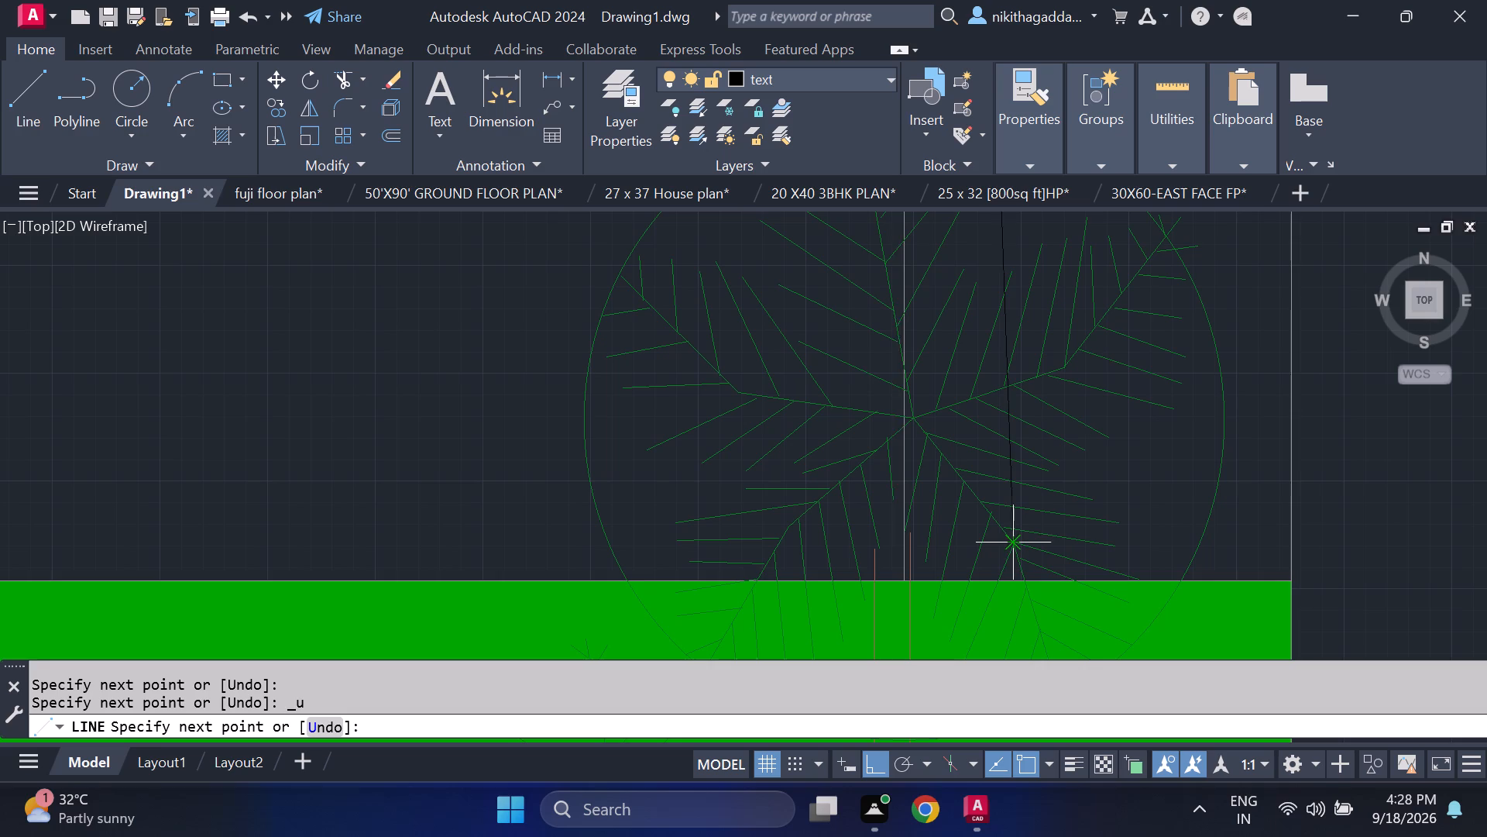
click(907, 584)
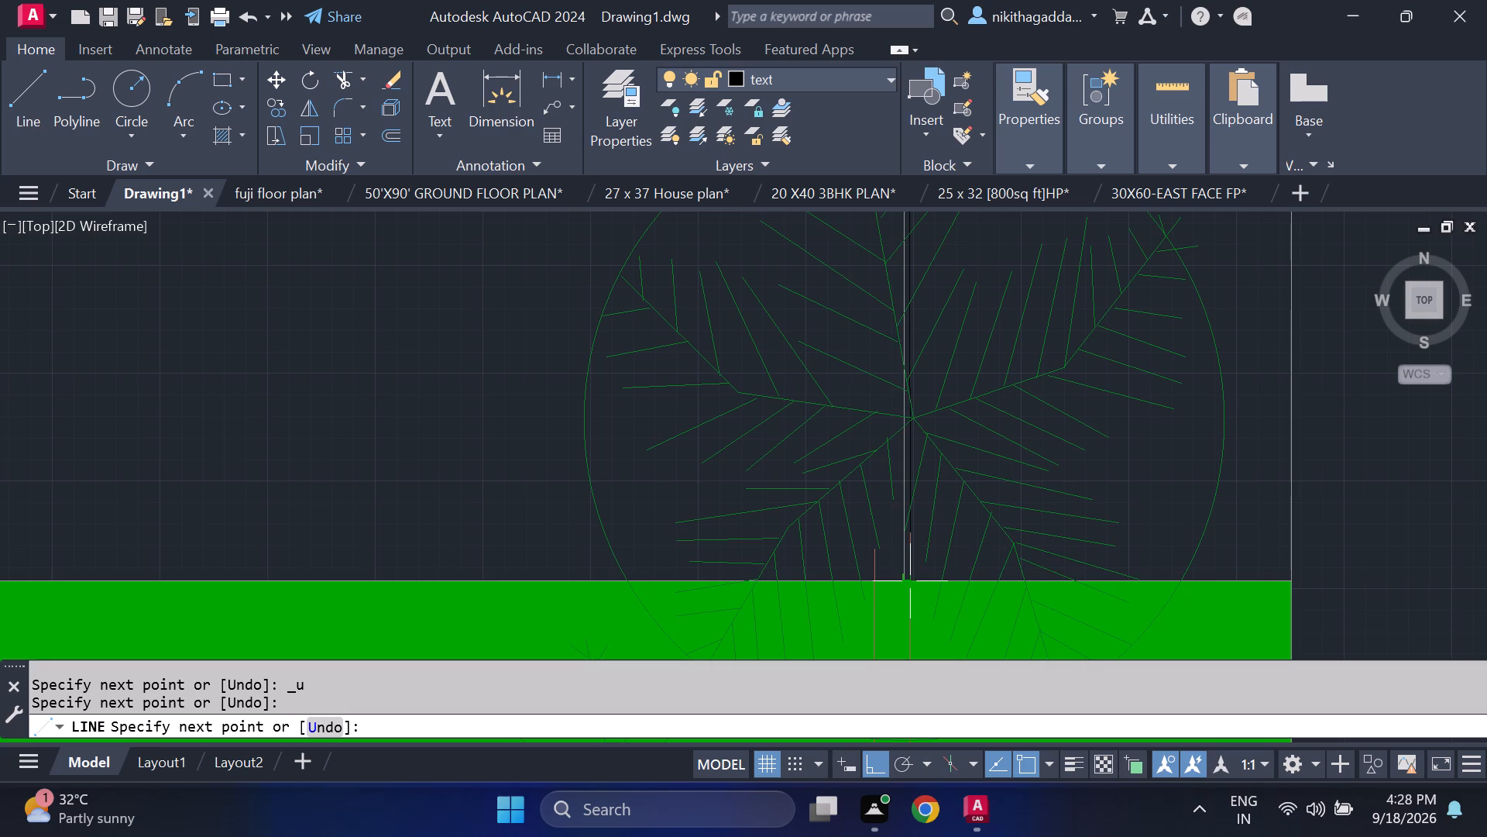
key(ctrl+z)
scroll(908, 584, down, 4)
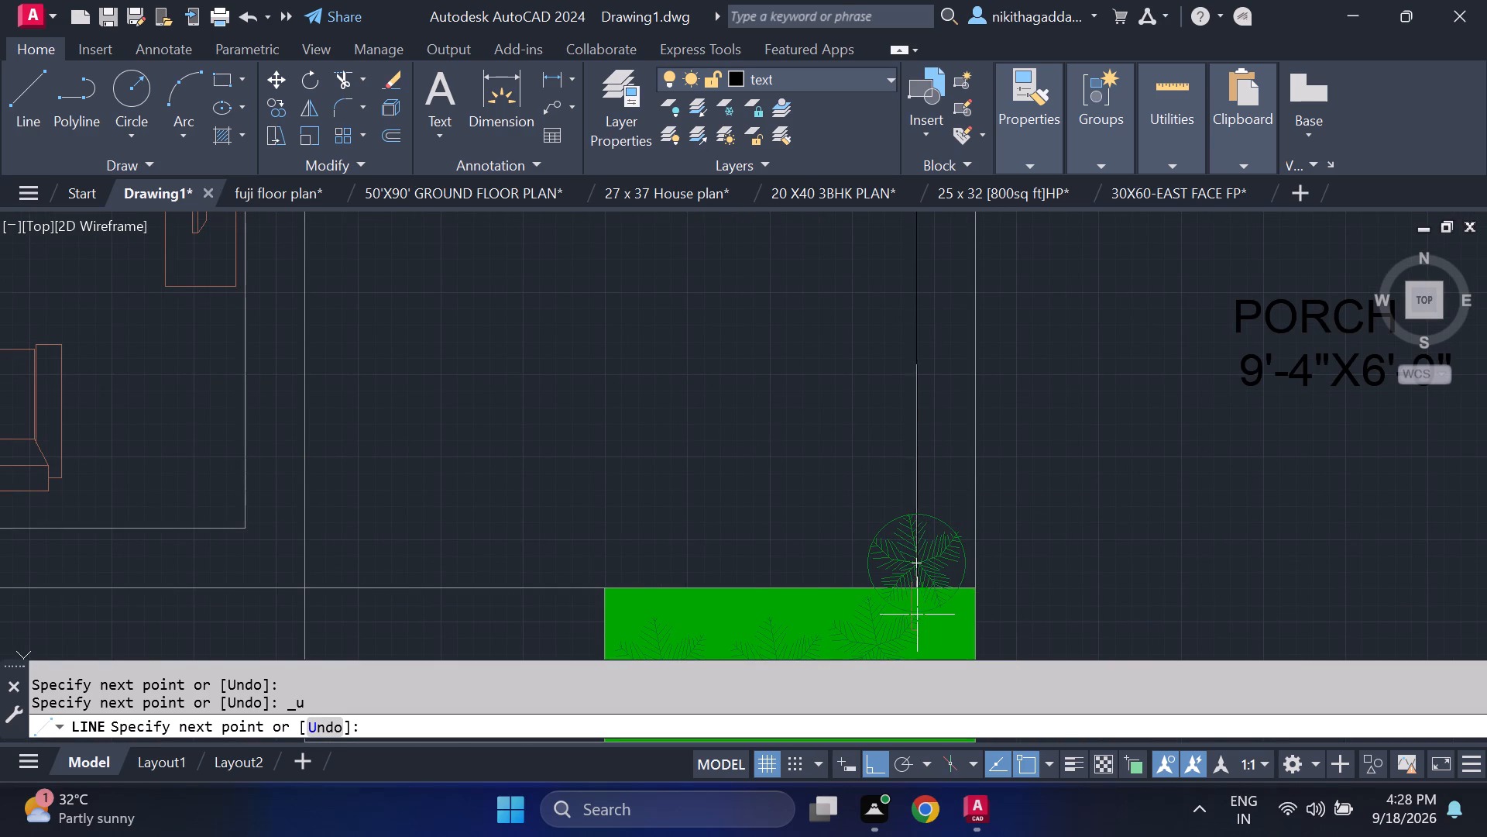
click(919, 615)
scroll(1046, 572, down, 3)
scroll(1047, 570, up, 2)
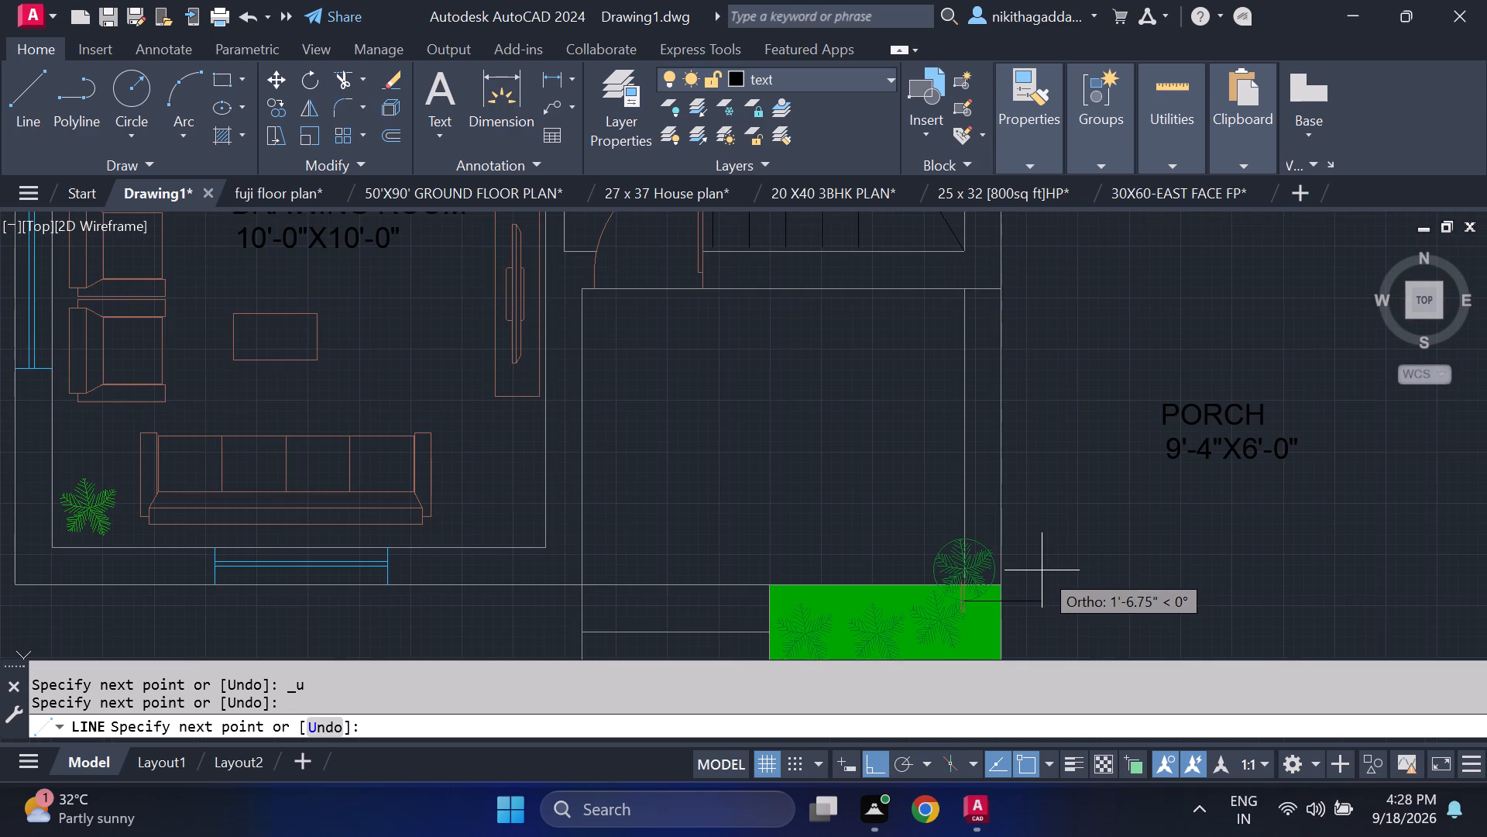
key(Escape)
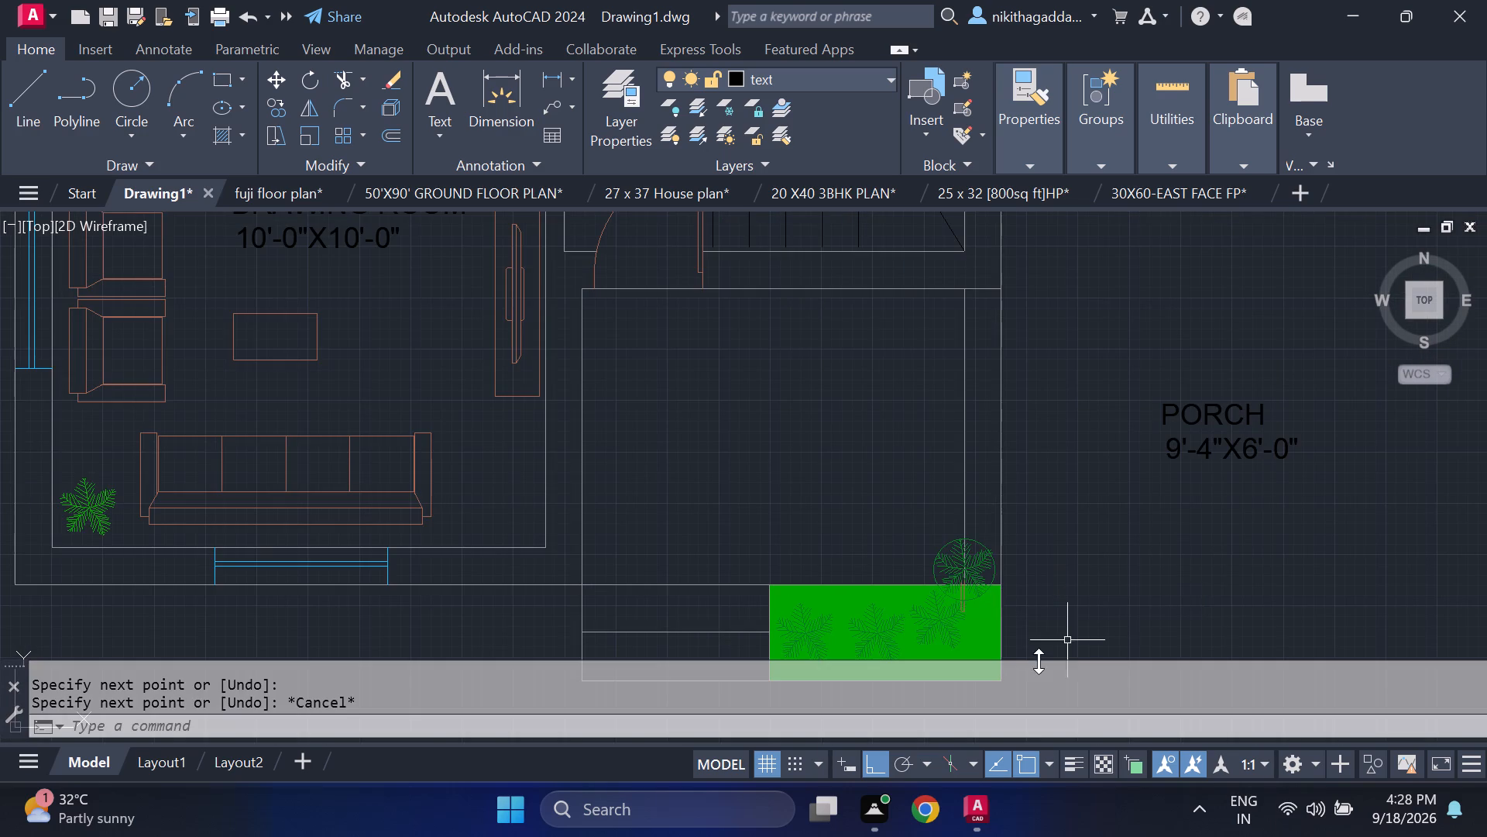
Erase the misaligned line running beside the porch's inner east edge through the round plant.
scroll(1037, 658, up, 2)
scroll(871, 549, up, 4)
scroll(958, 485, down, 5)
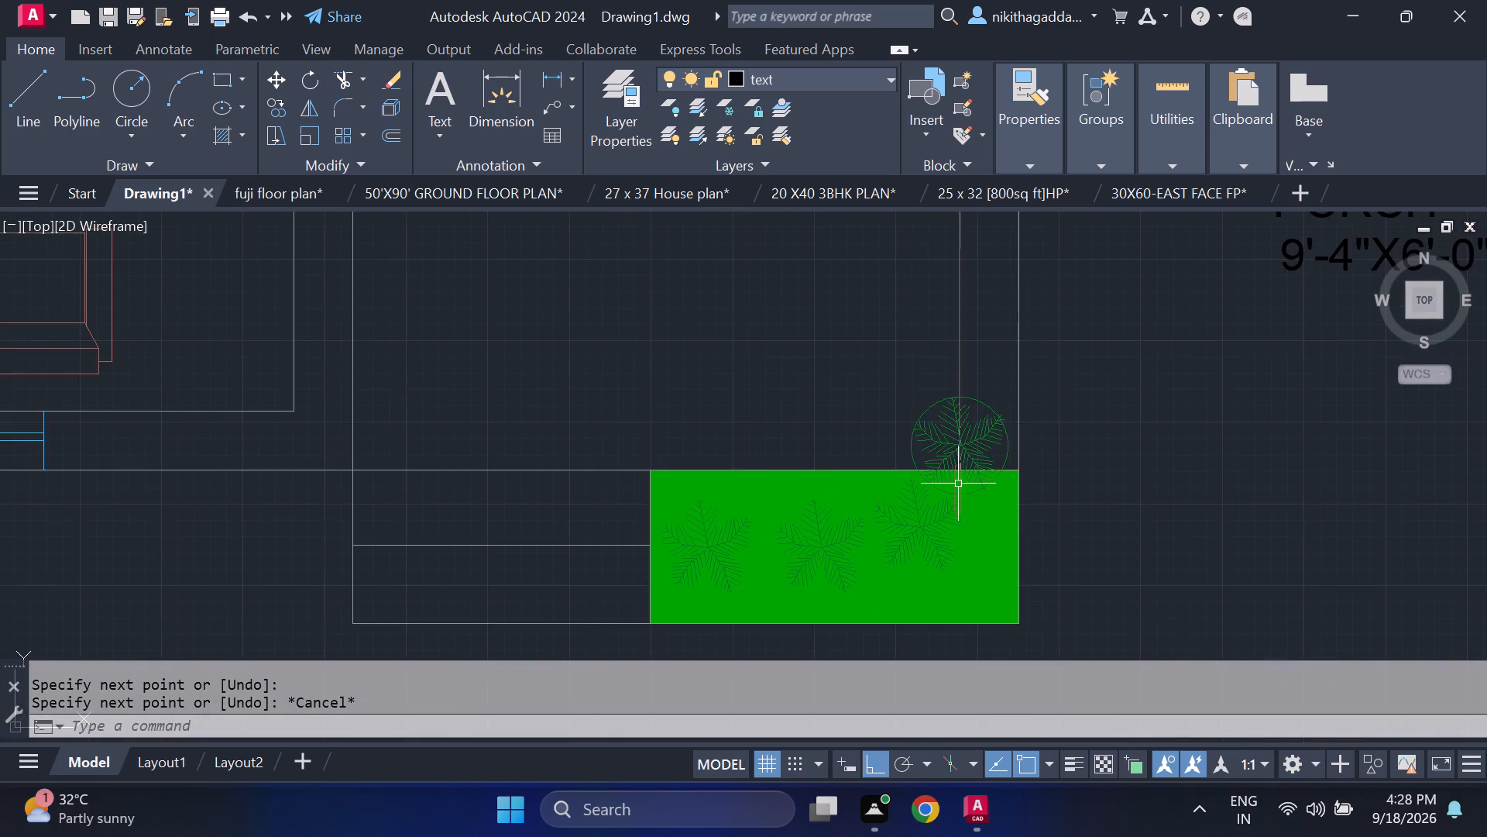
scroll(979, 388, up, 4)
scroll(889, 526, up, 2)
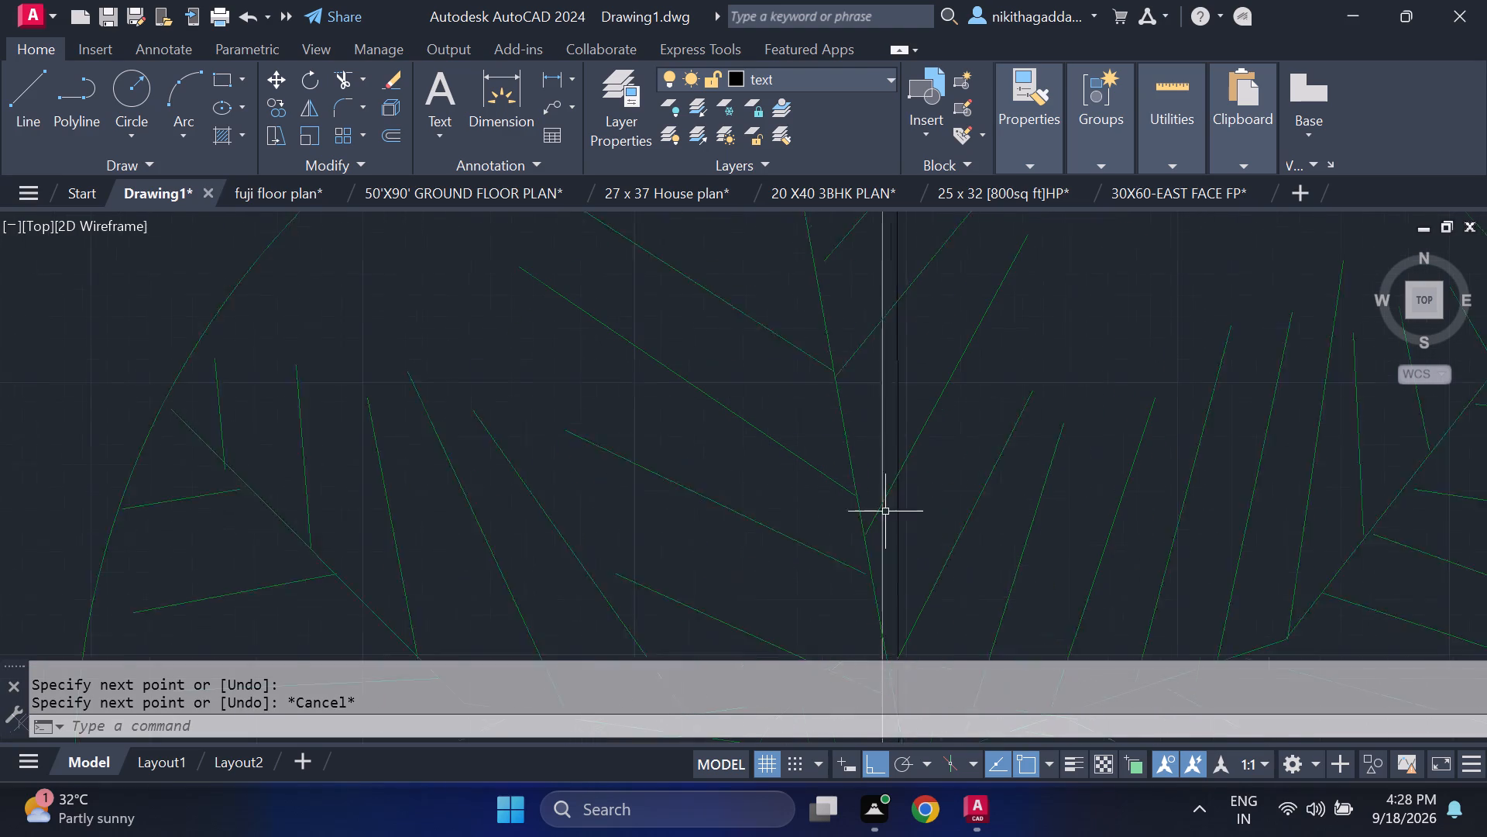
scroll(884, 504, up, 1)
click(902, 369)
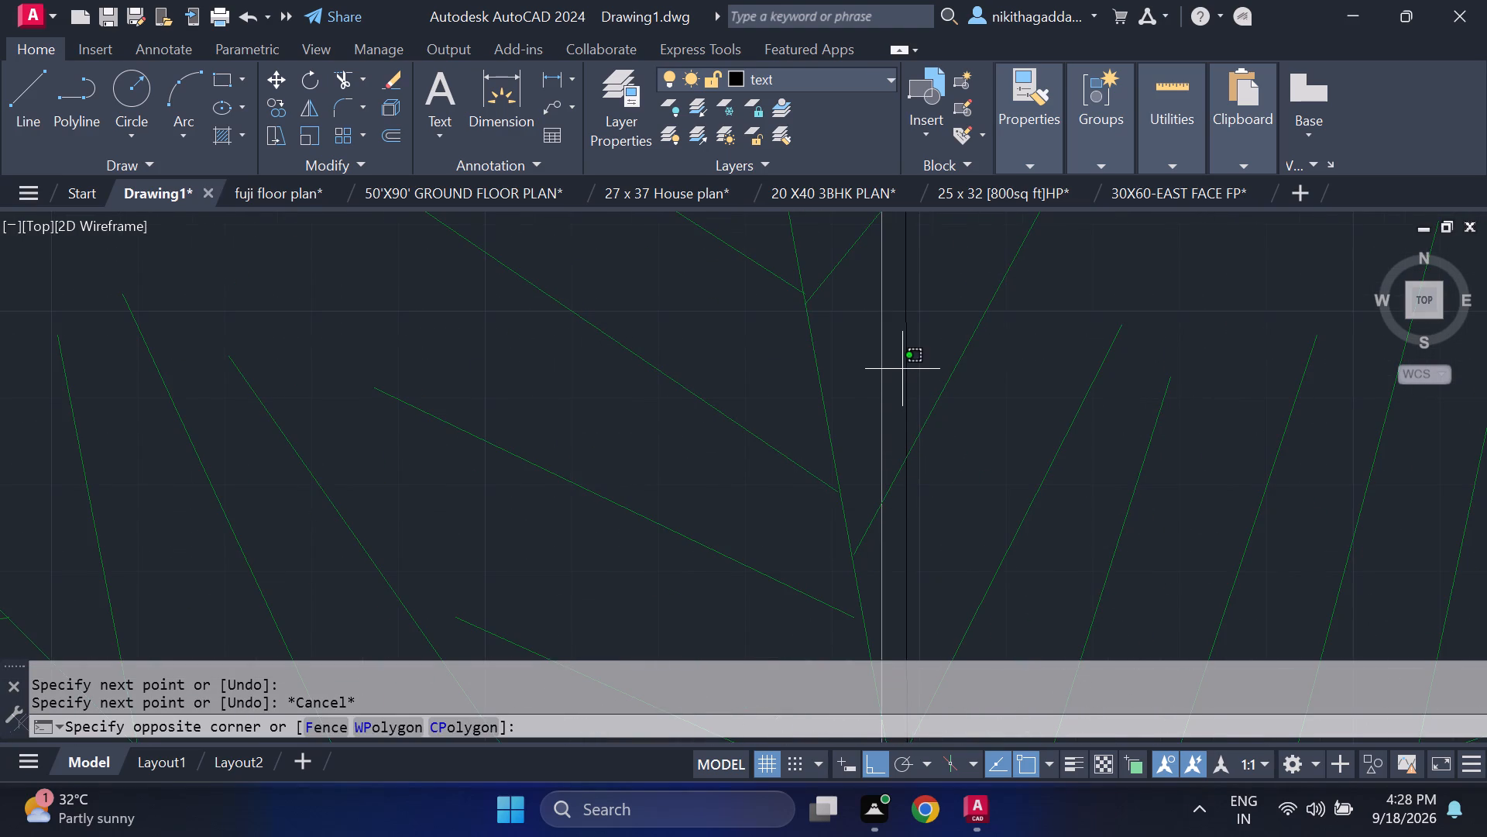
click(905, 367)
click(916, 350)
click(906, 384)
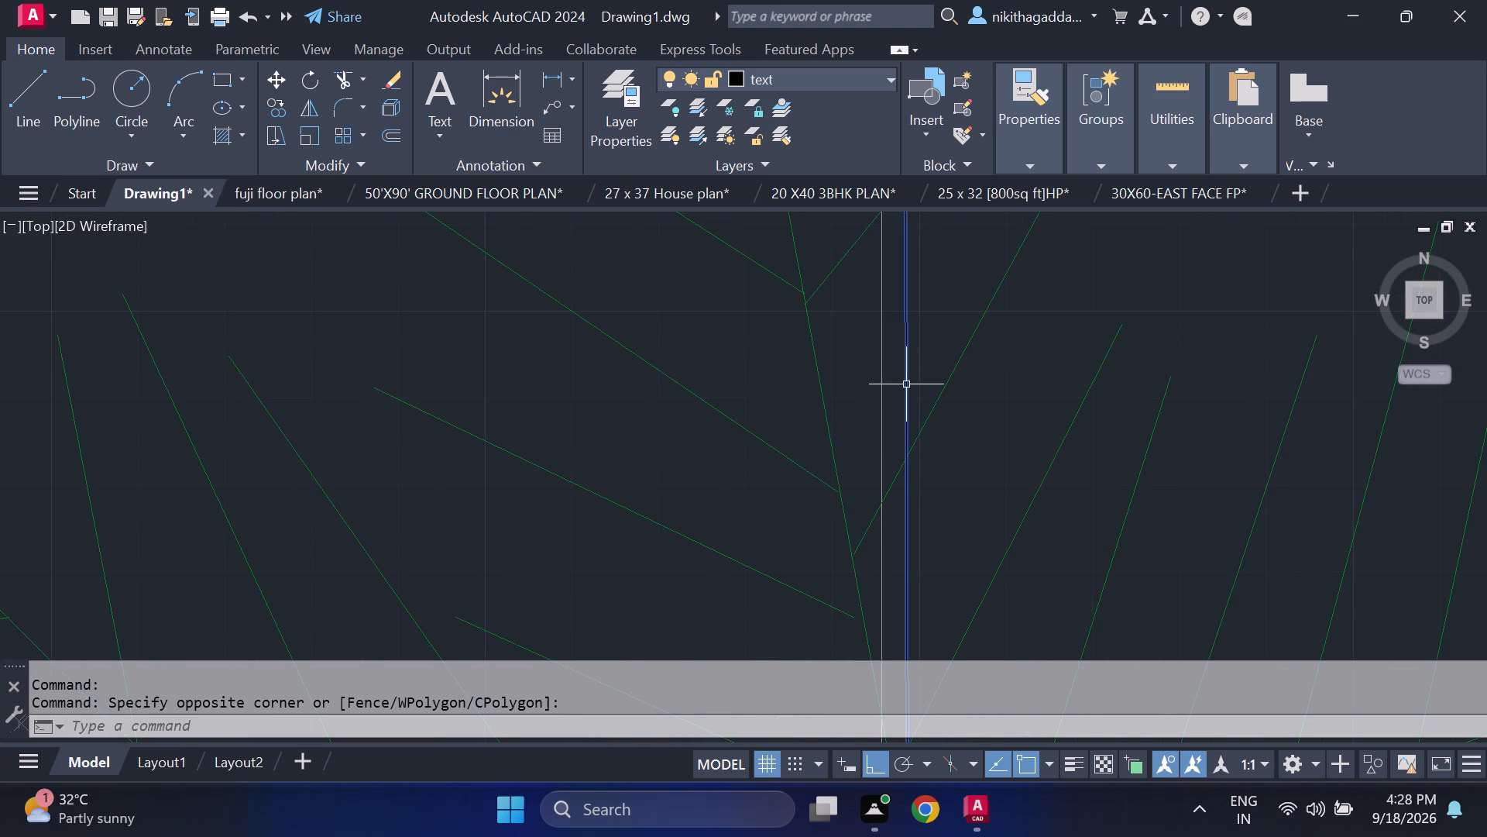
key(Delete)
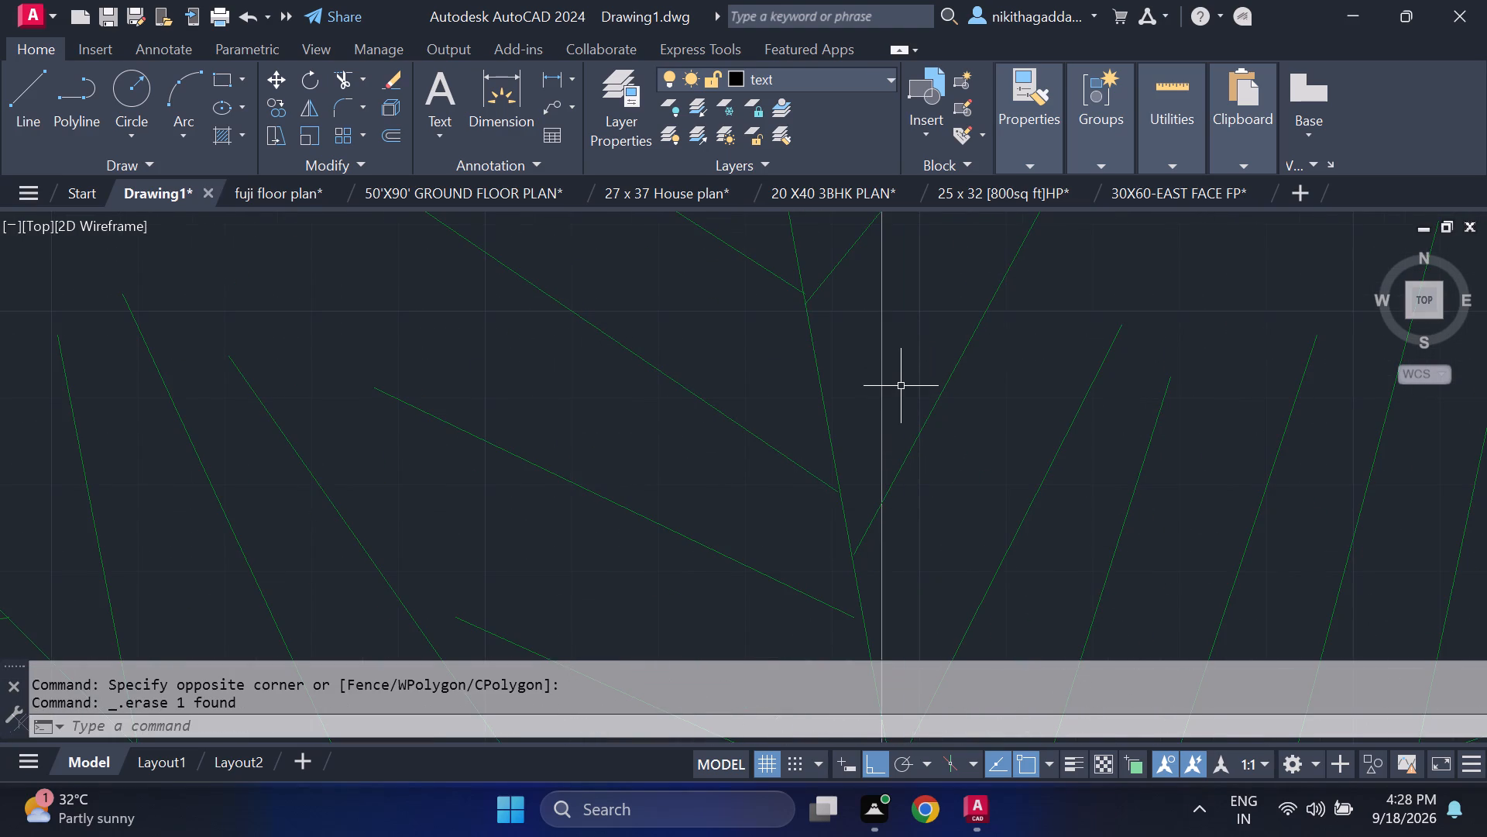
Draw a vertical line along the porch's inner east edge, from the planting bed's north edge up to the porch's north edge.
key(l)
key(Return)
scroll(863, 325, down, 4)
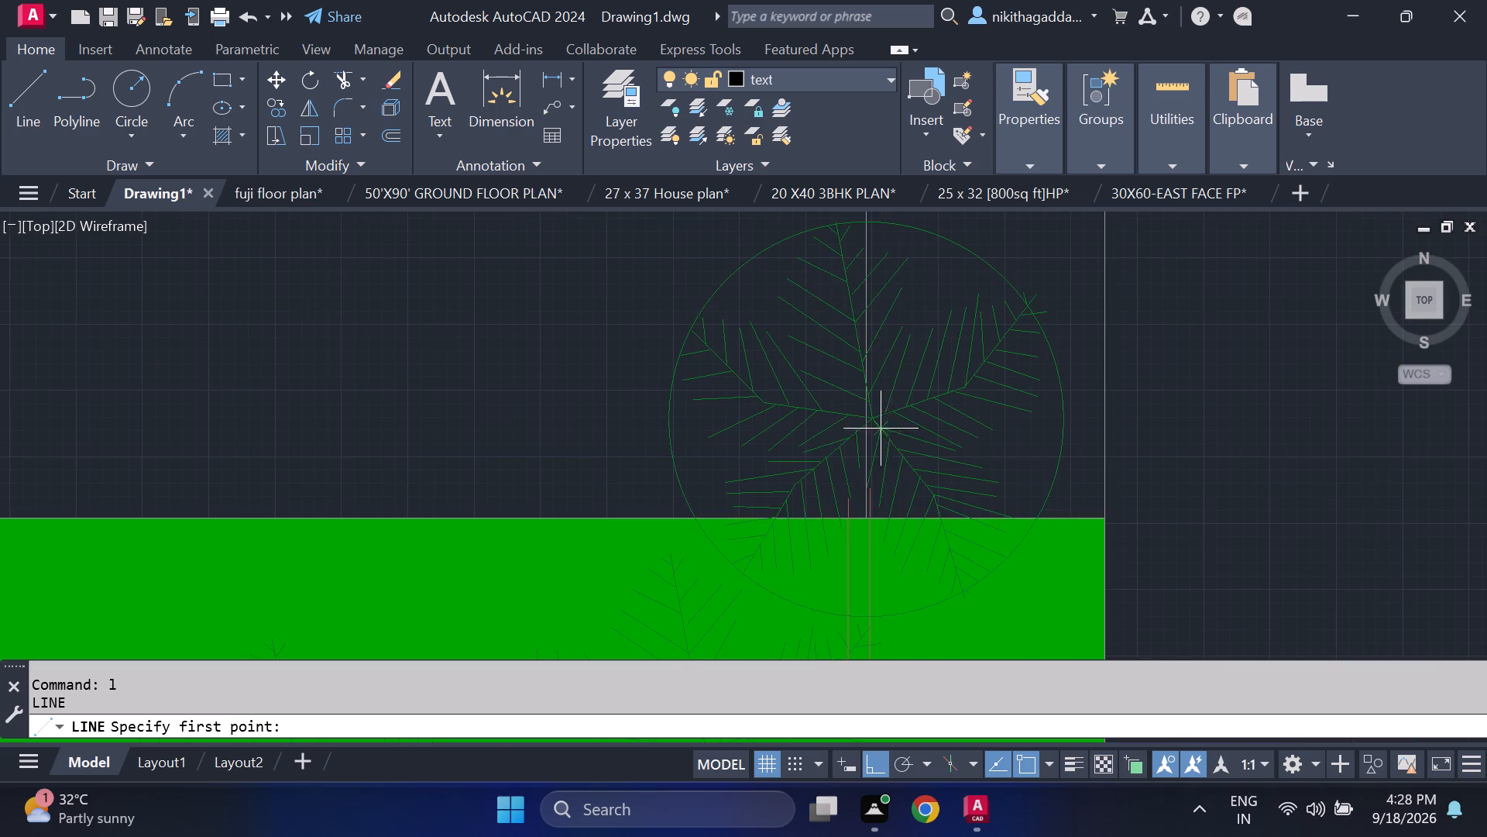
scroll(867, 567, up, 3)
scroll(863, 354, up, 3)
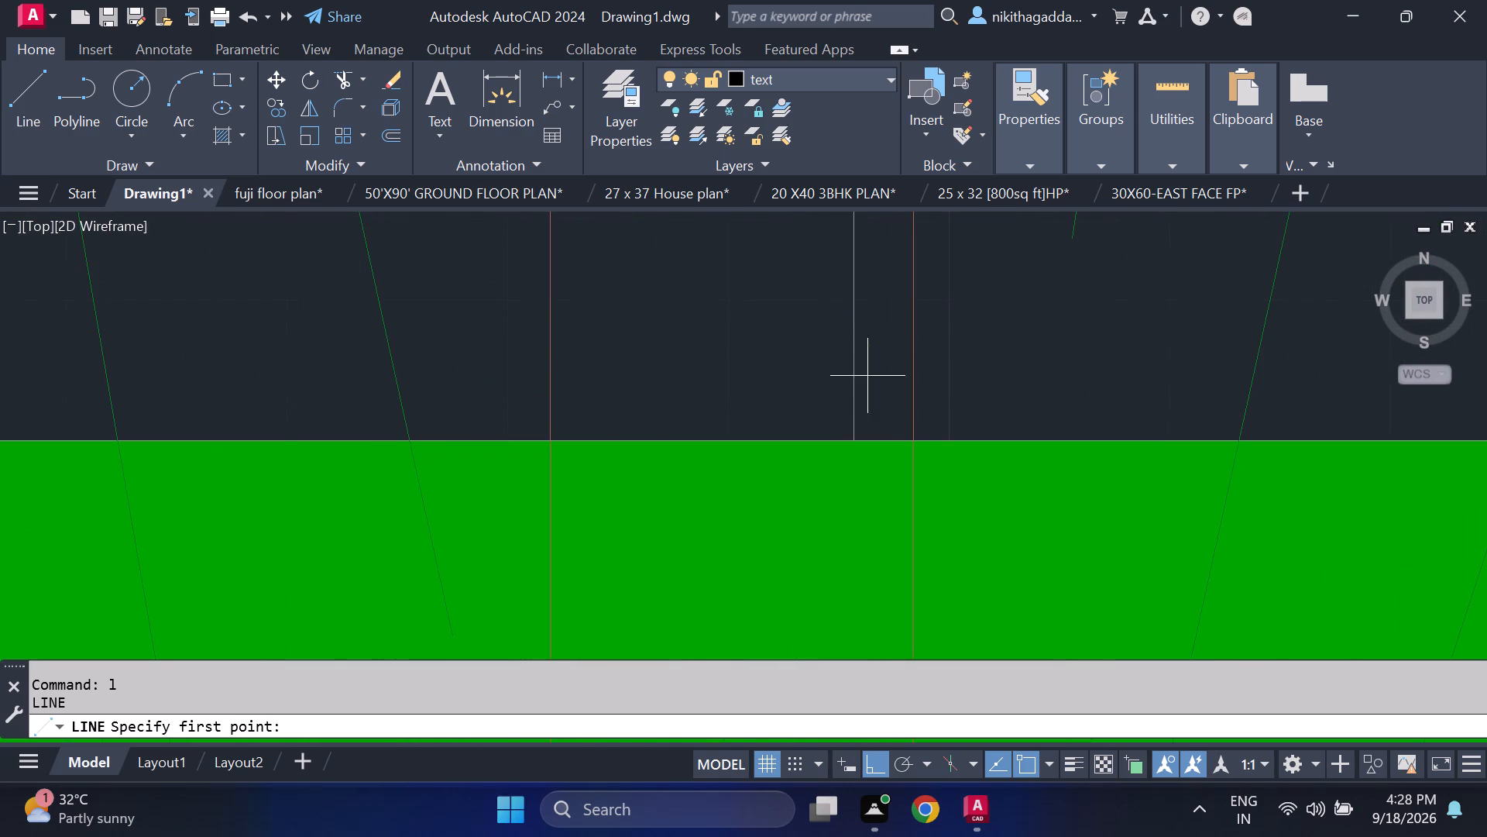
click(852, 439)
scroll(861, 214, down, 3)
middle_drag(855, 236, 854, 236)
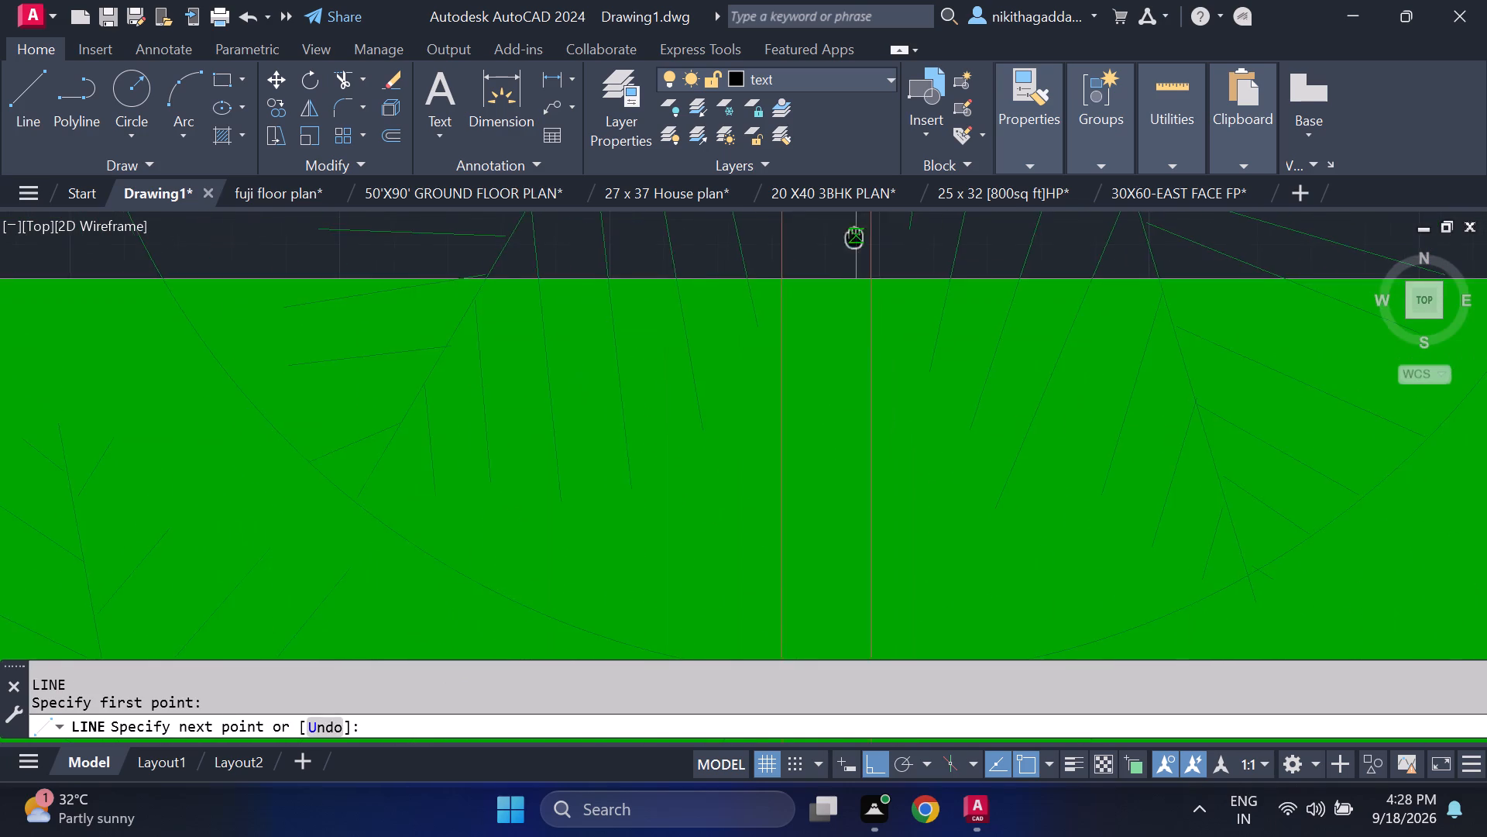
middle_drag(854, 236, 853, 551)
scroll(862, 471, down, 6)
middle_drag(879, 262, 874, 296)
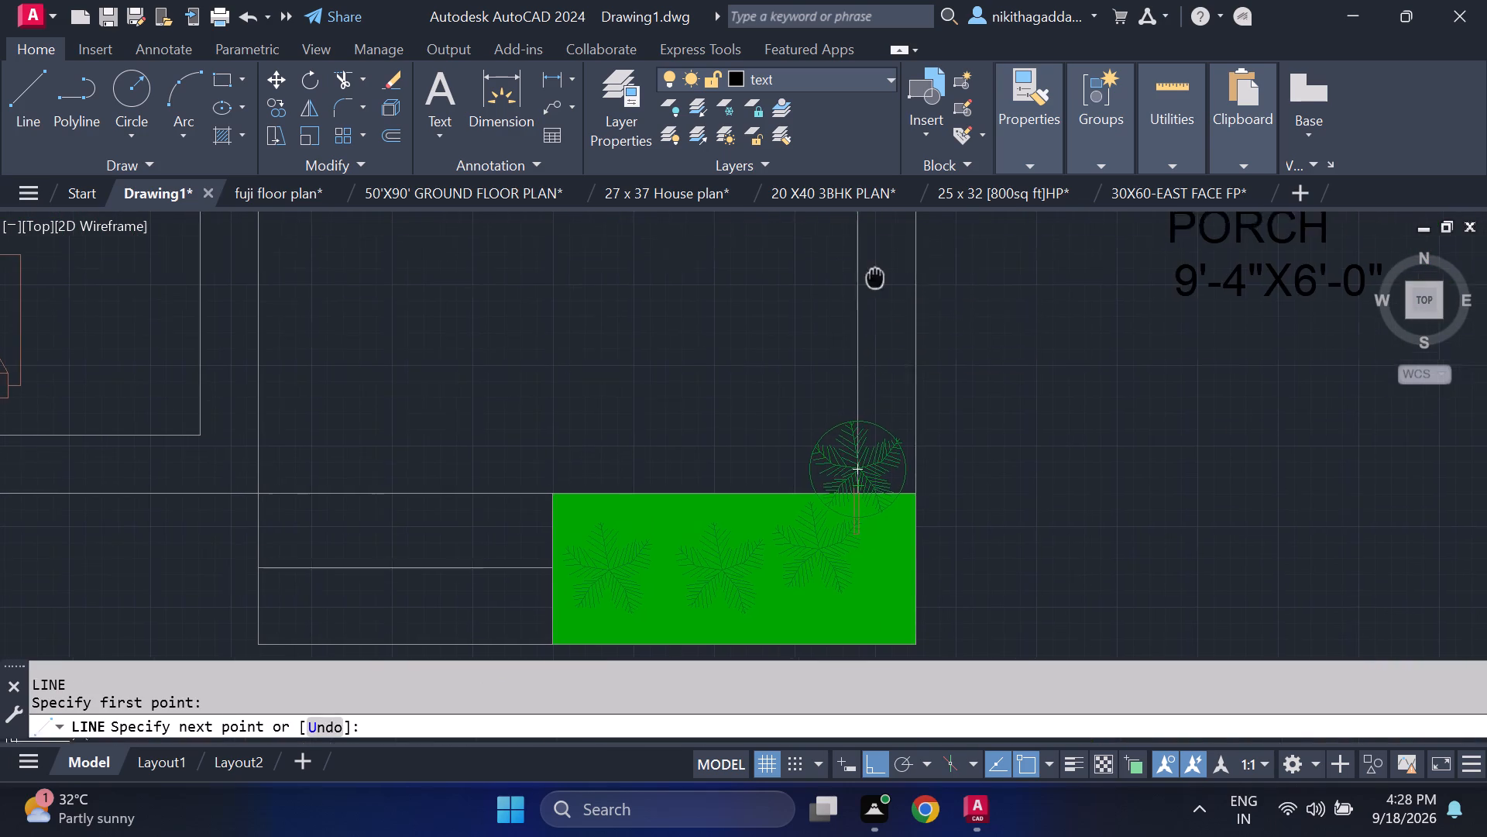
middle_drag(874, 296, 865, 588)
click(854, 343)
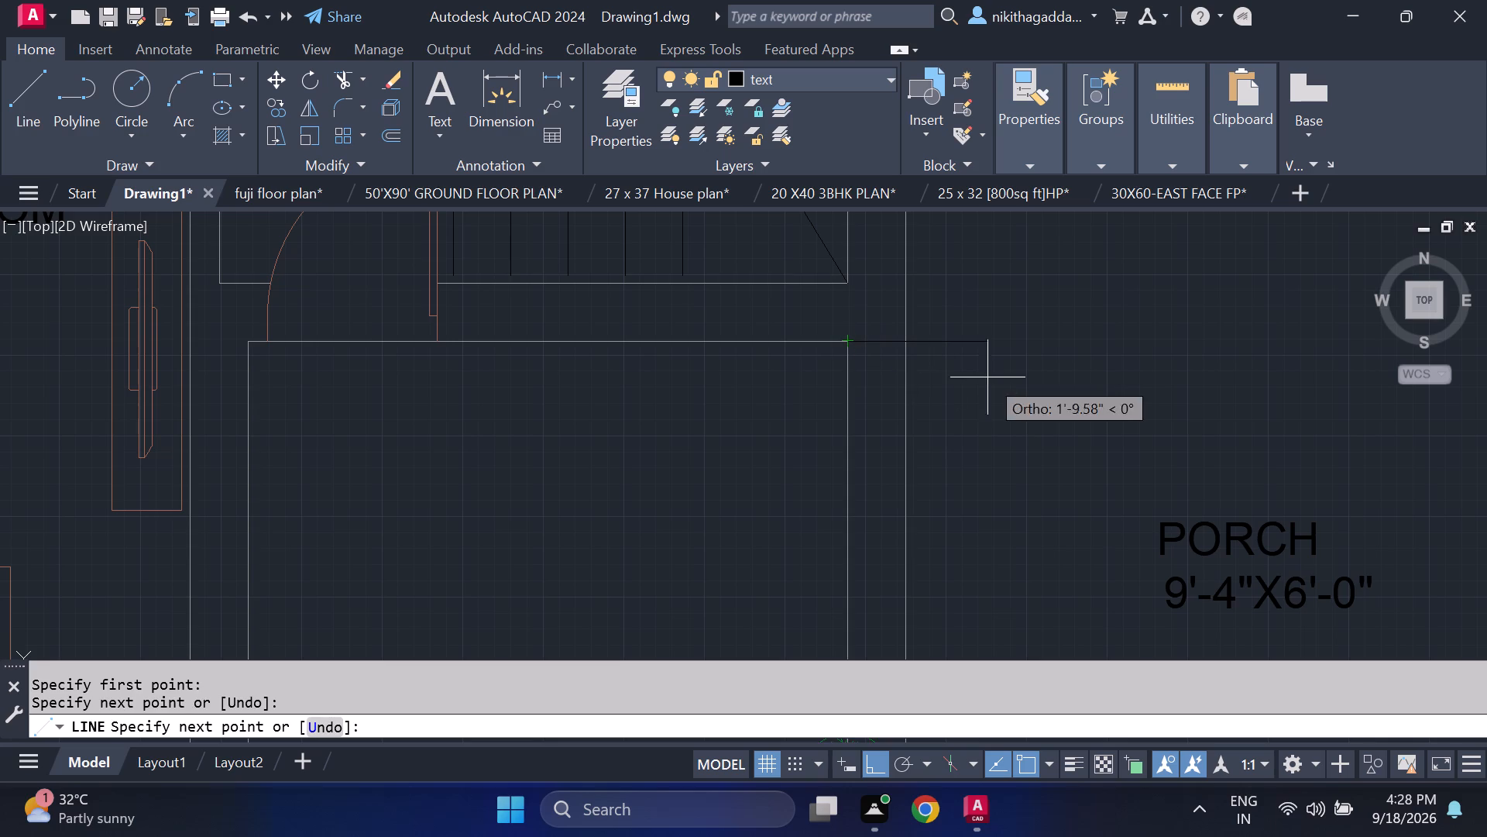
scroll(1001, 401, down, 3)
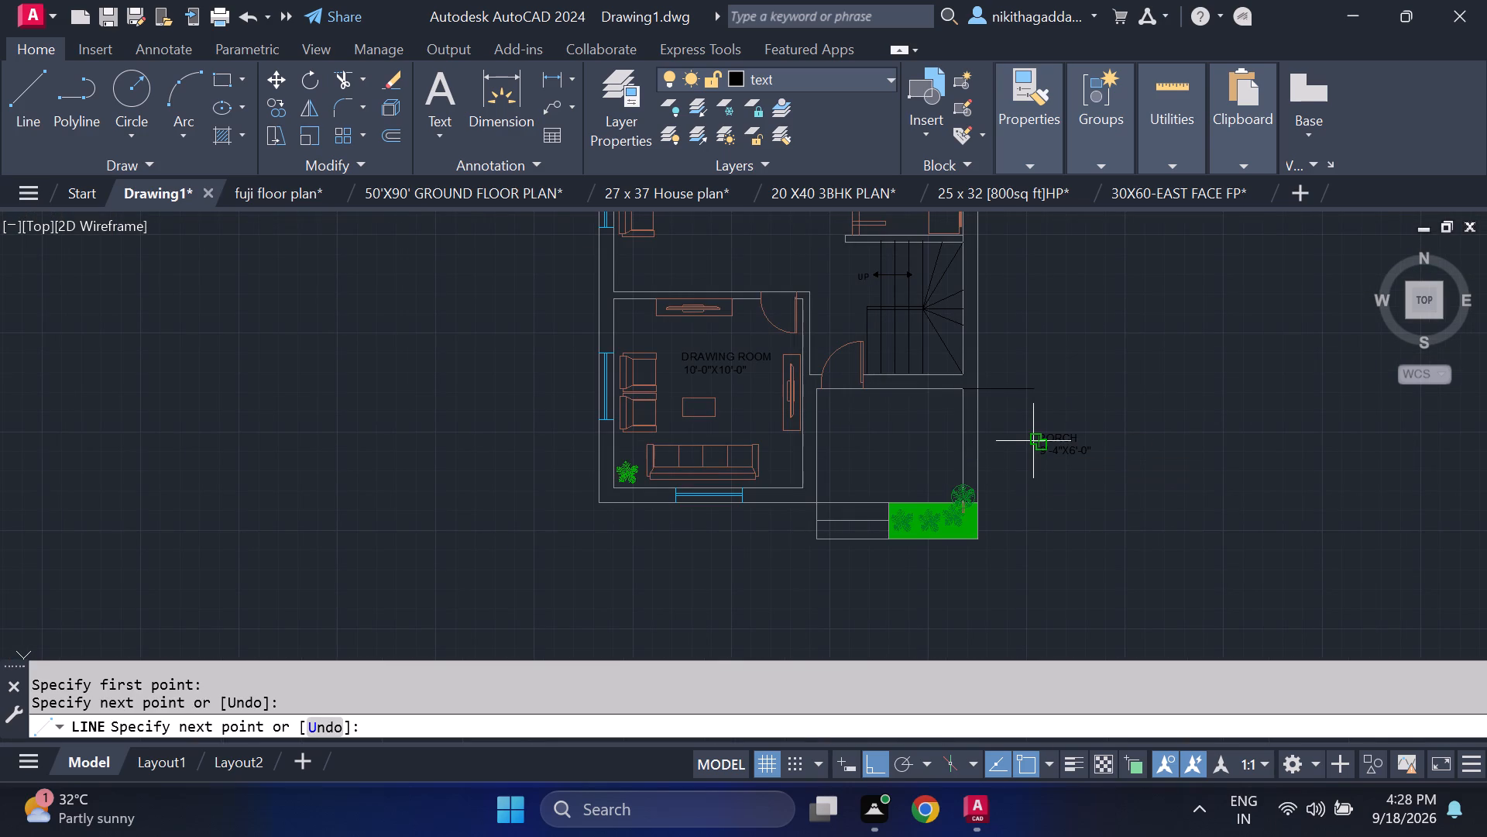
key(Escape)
Trim away the porch's inner and outer east edge lines between its north edge and the planting bed.
text(tr)
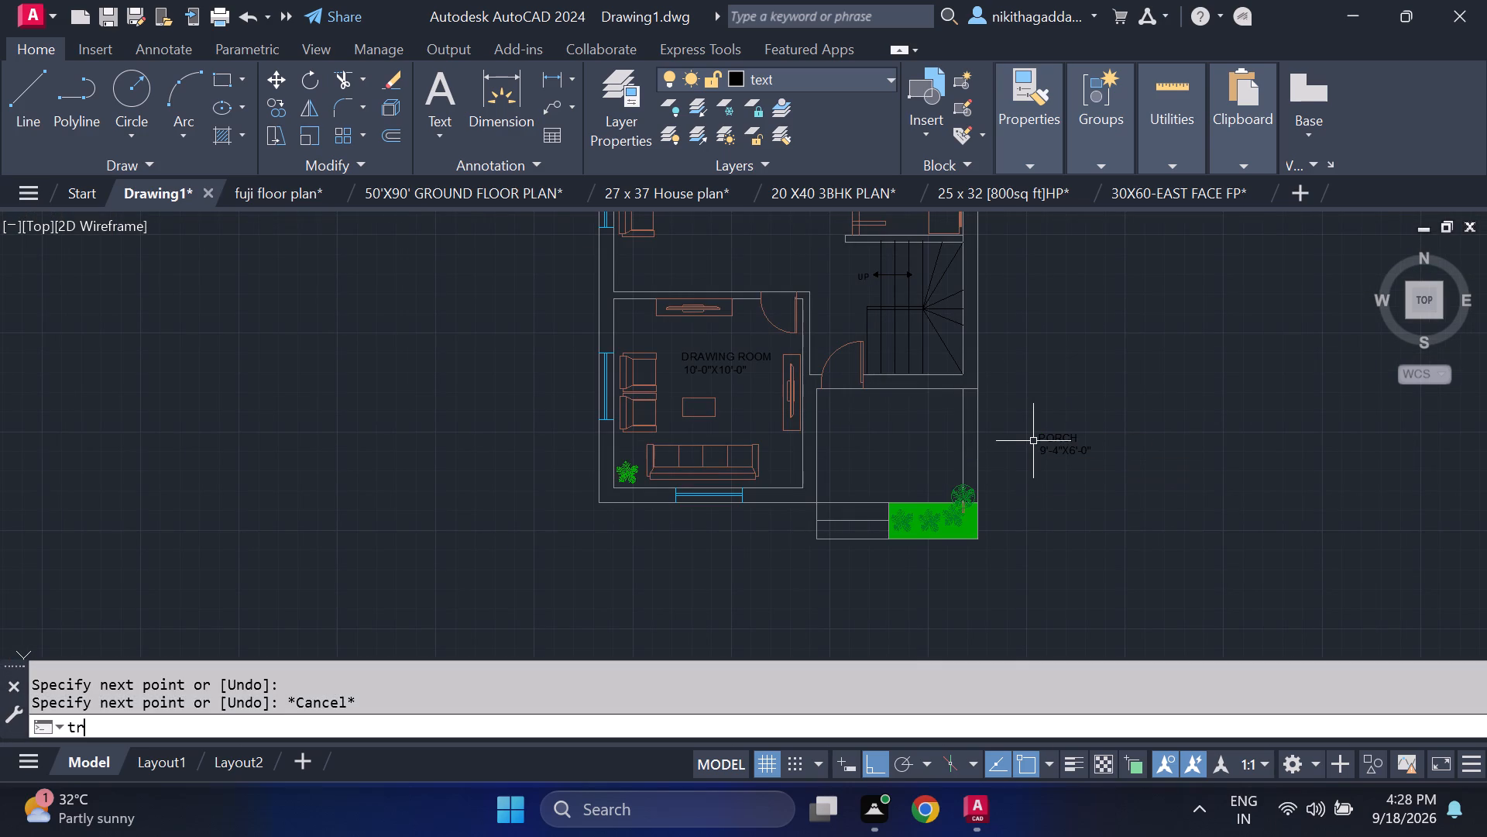
key(Return)
scroll(961, 412, up, 2)
drag(1037, 395, 971, 454)
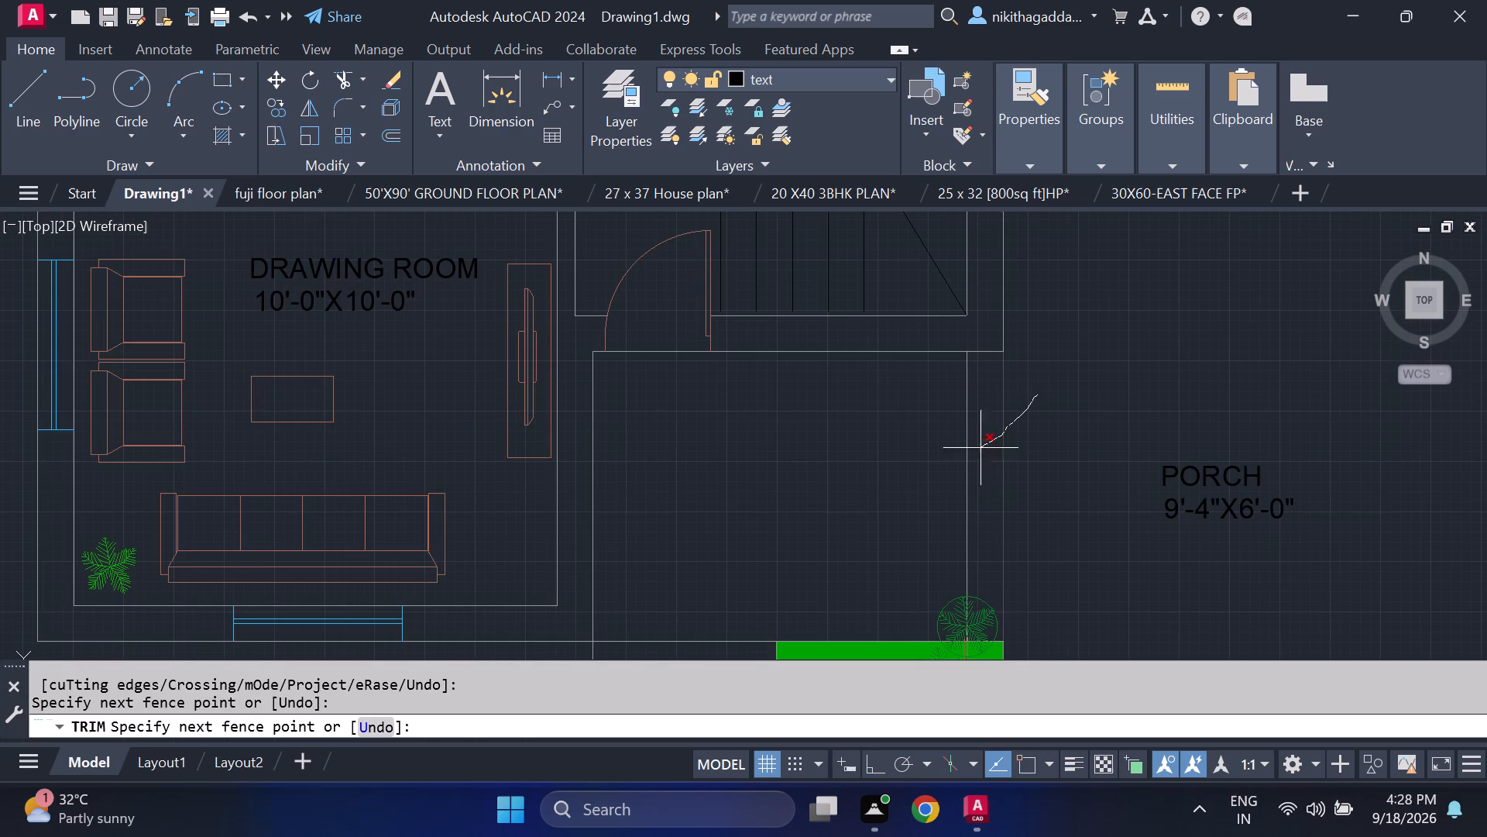
drag(971, 454, 936, 470)
scroll(1085, 505, down, 1)
middle_drag(1029, 551, 972, 433)
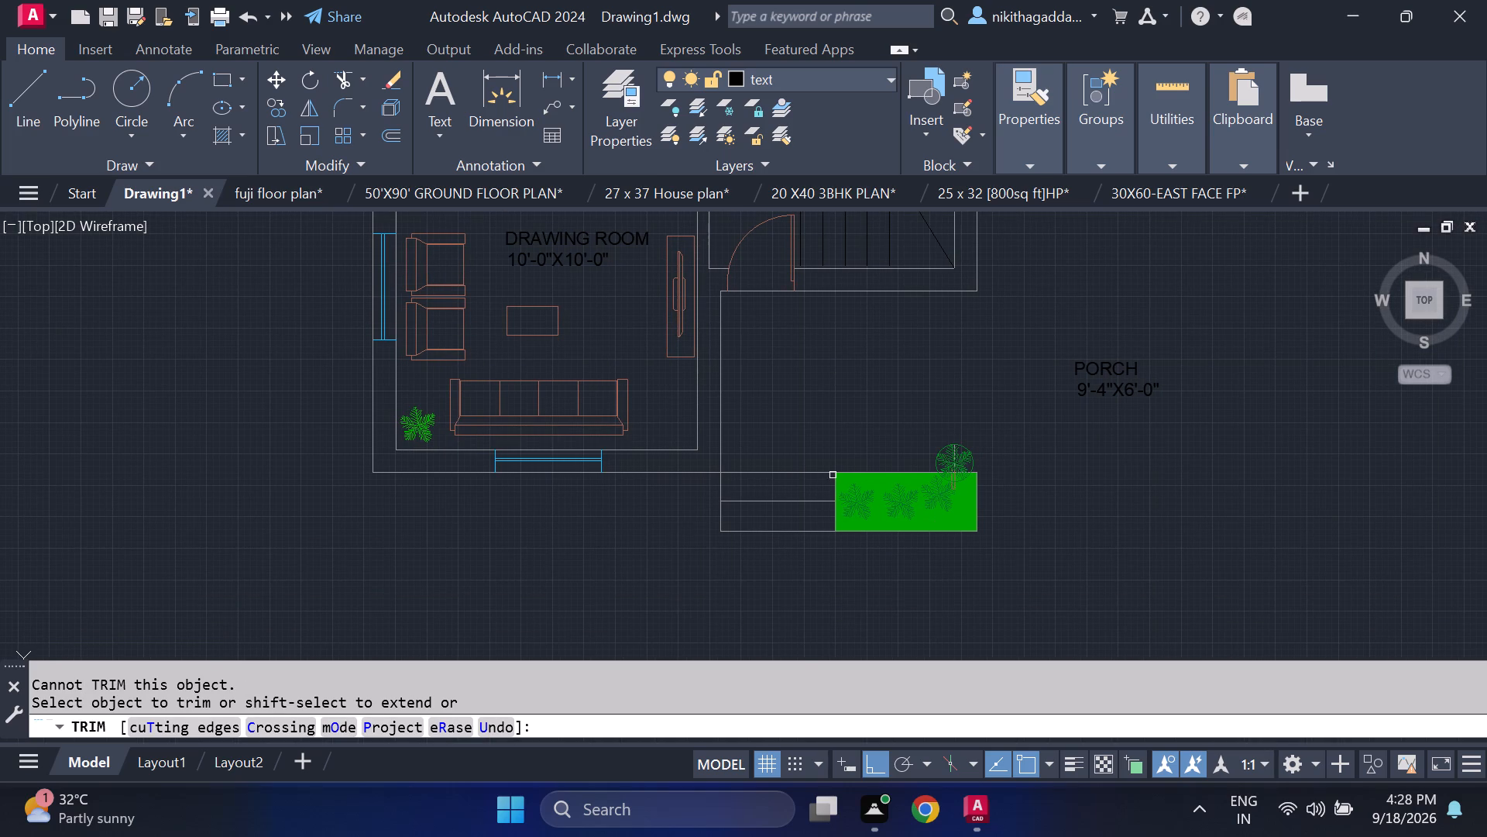
key(Escape)
Draw a vertical line along the porch's inner east edge, from its north edge down to the planting bed's north edge.
key(l)
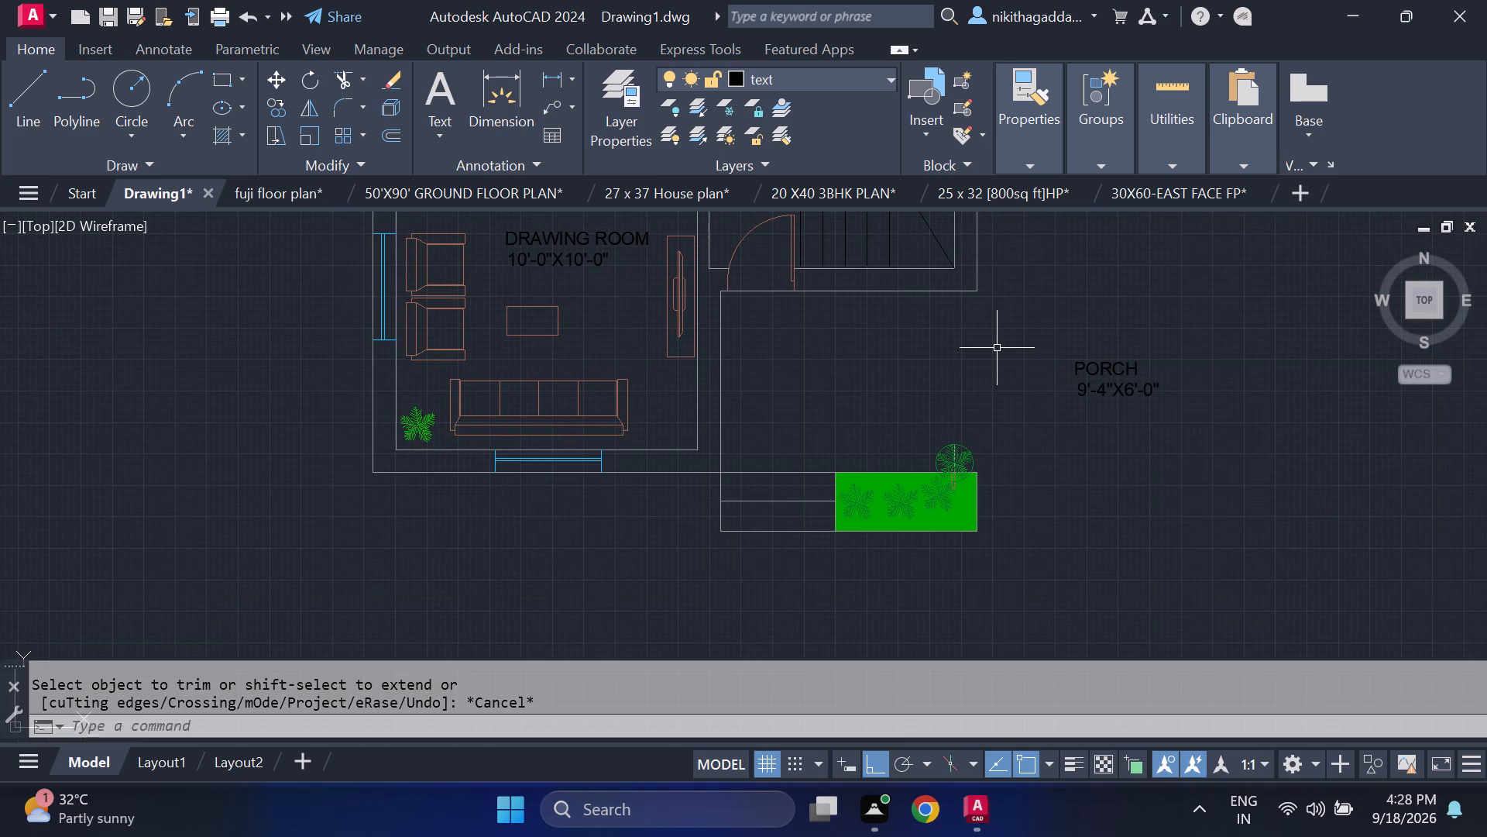
key(Return)
scroll(948, 326, up, 1)
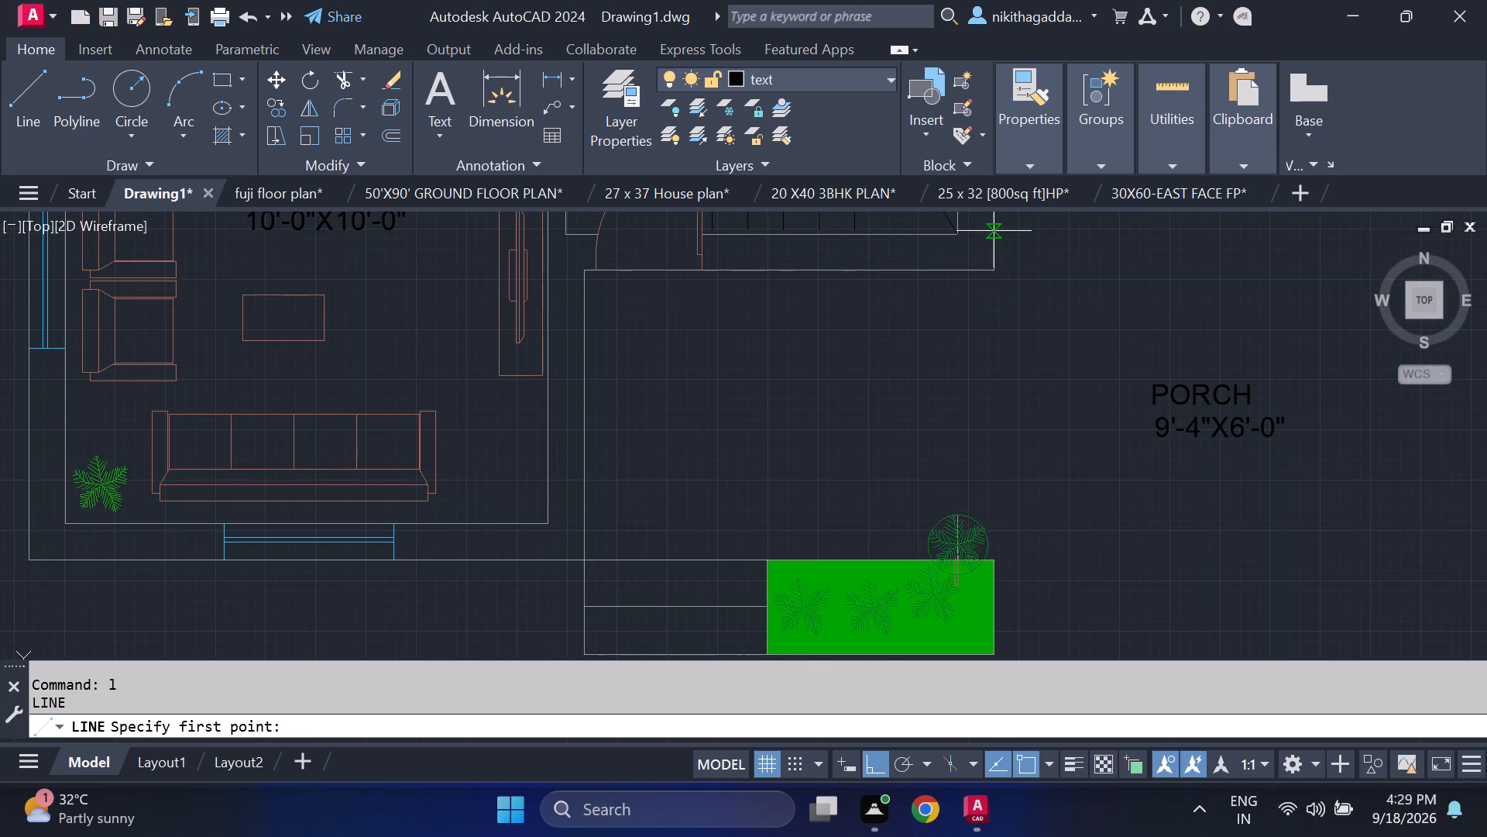
click(957, 276)
scroll(980, 542, up, 1)
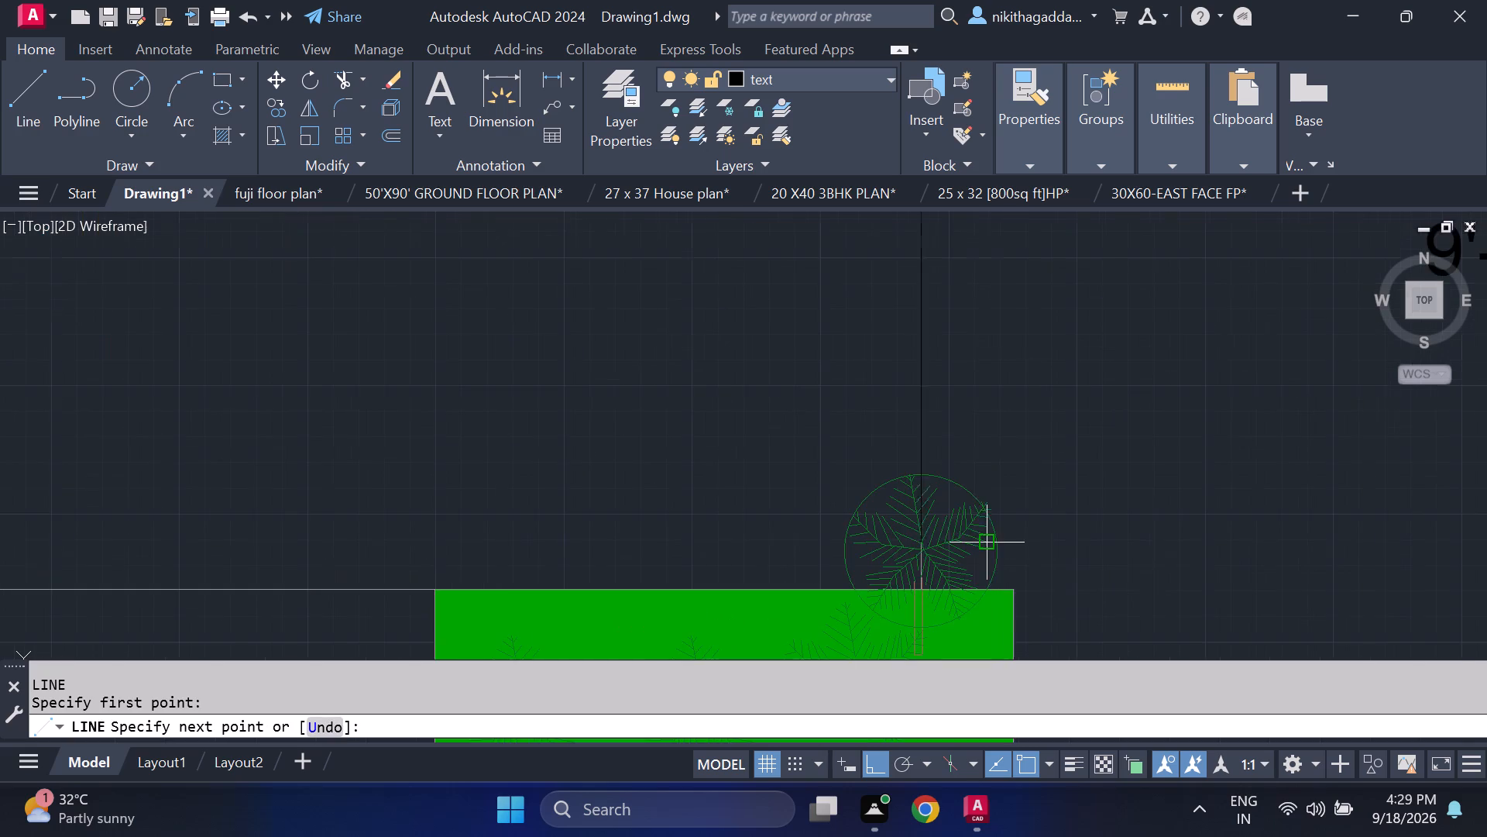
scroll(980, 542, up, 1)
scroll(912, 588, up, 6)
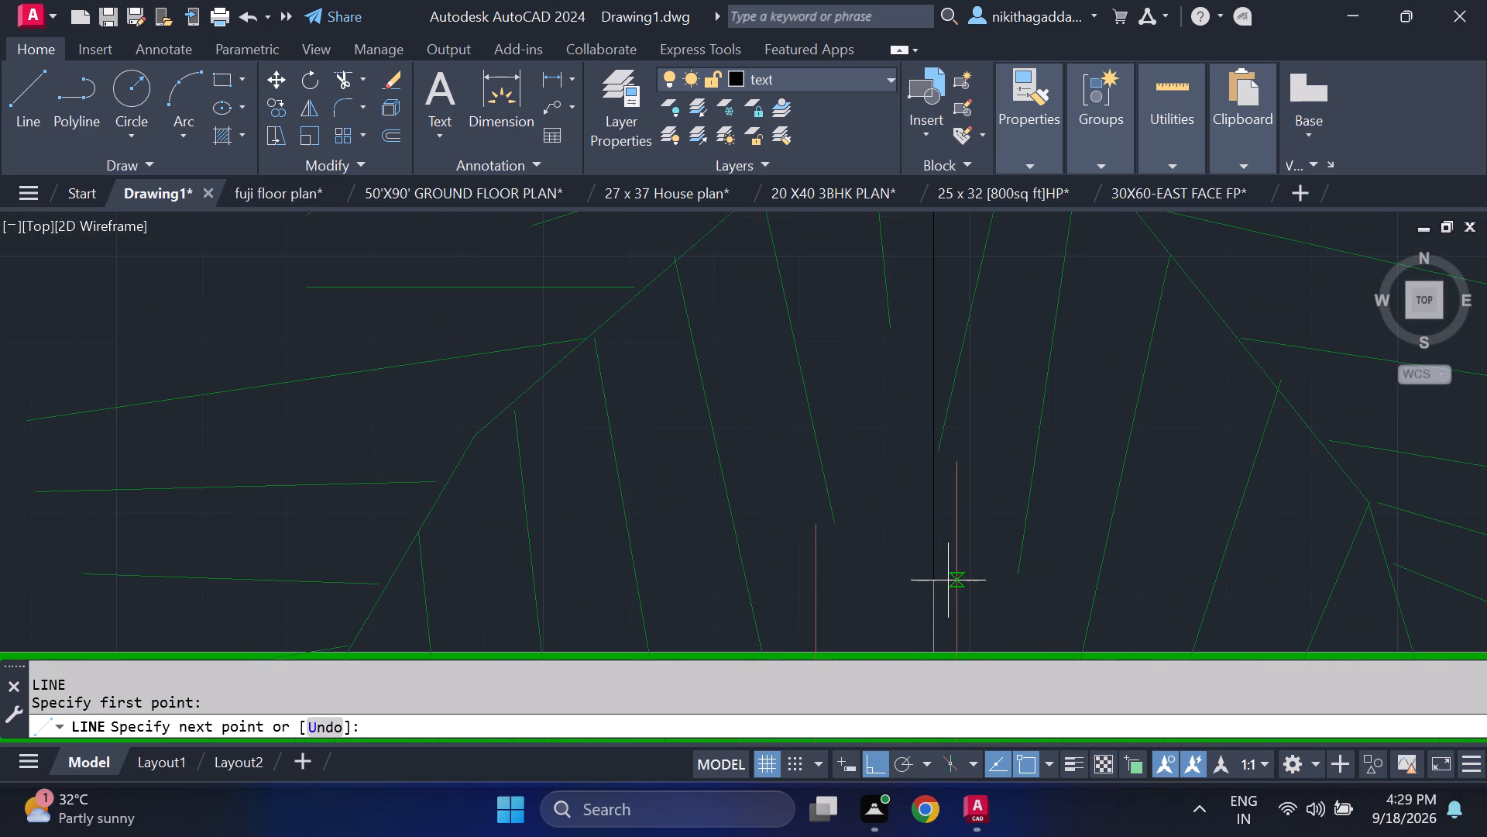
middle_drag(938, 598, 919, 432)
scroll(919, 457, up, 2)
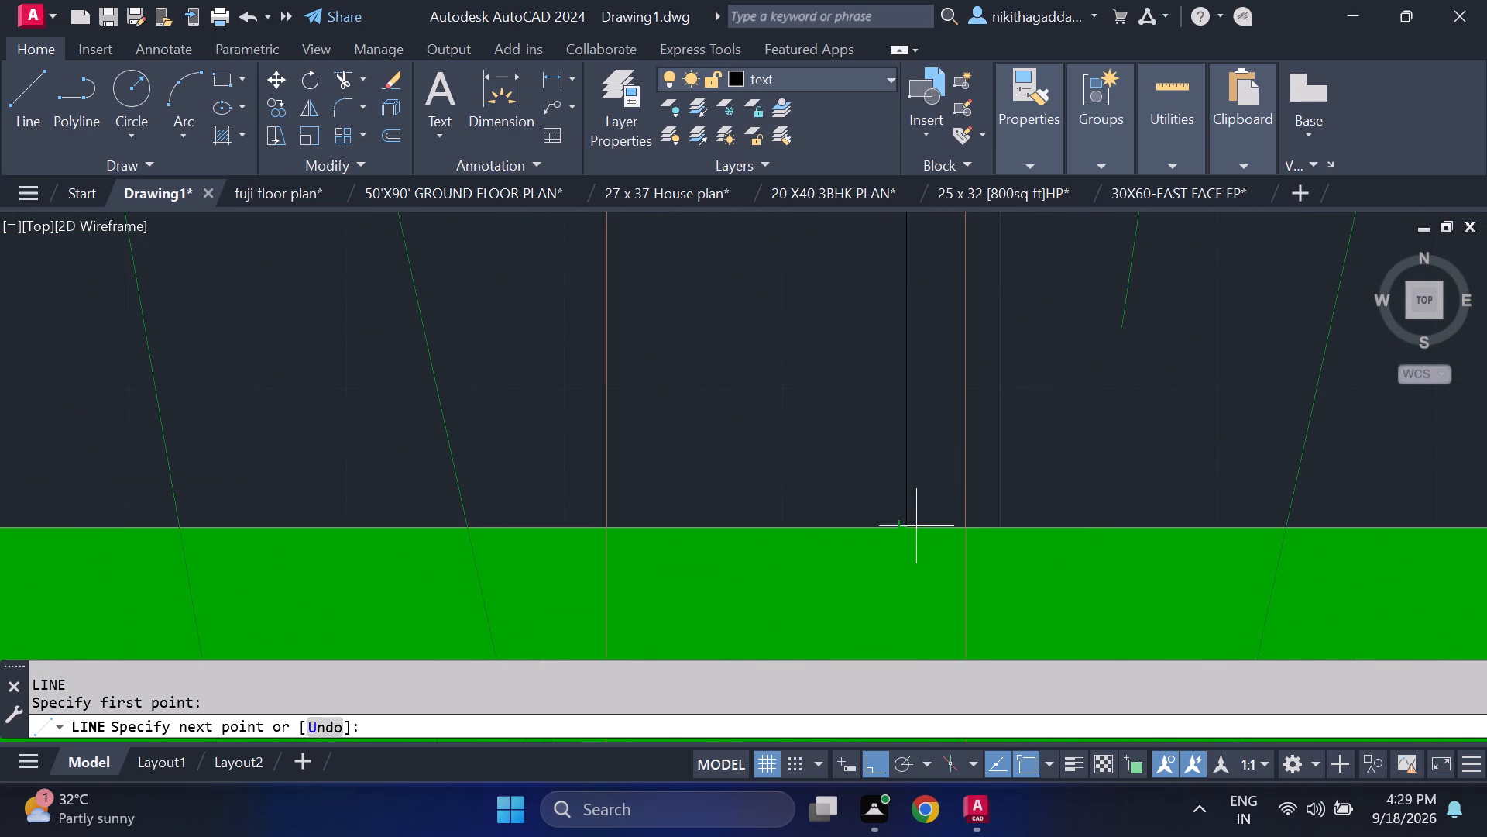
click(913, 530)
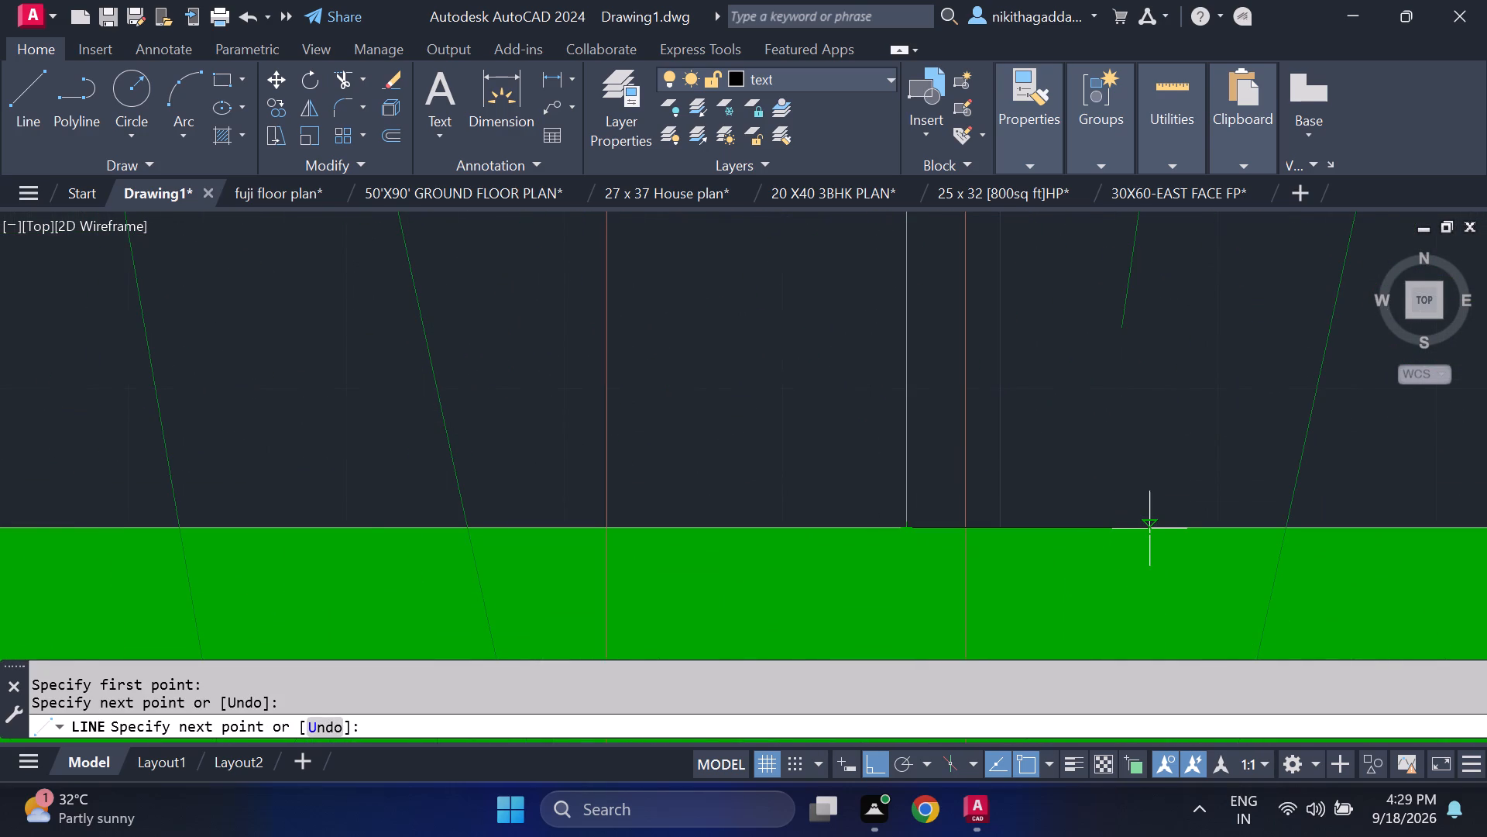
scroll(1146, 529, down, 7)
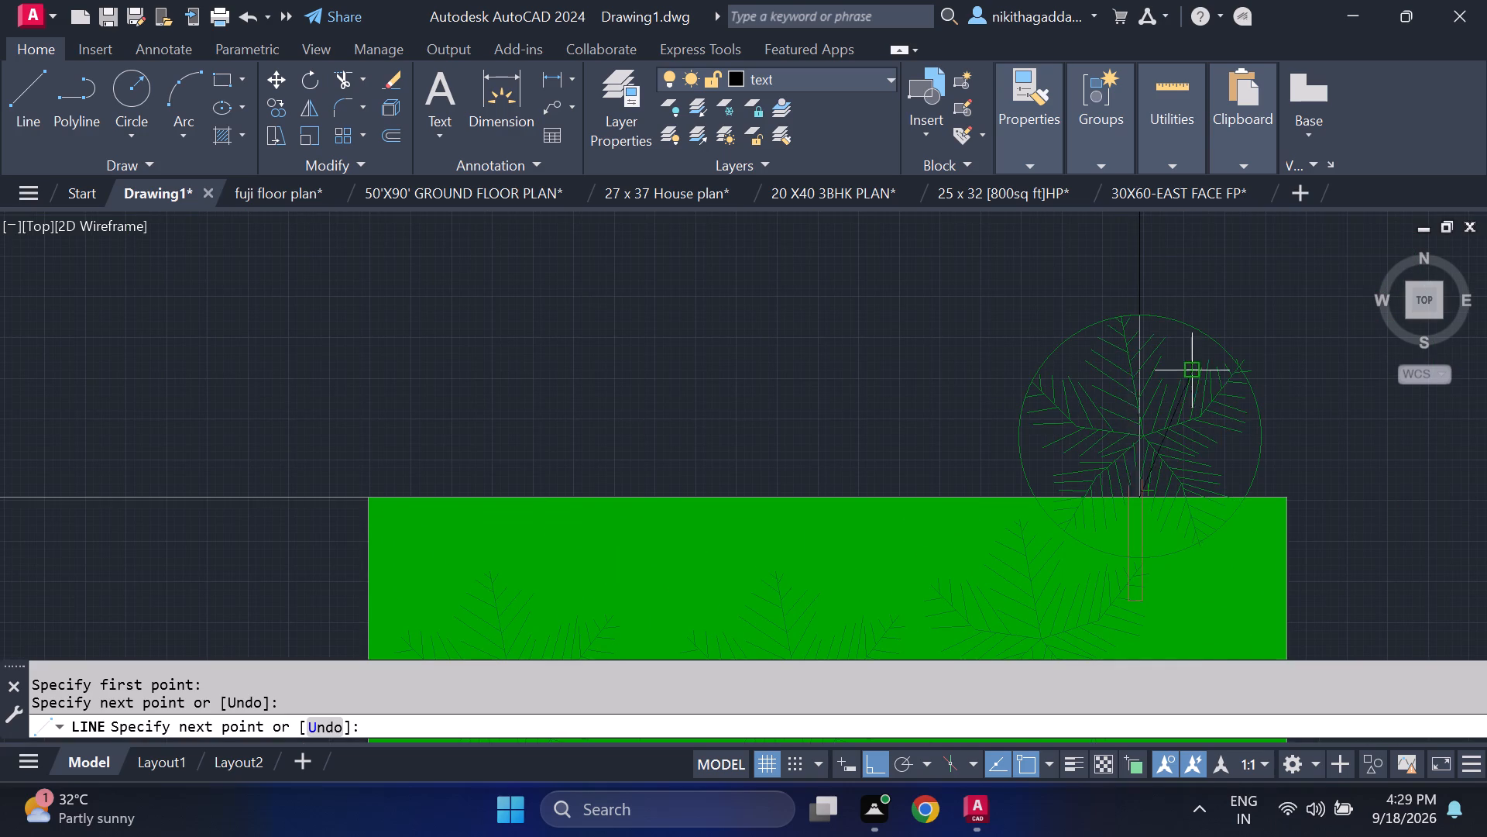
key(Escape)
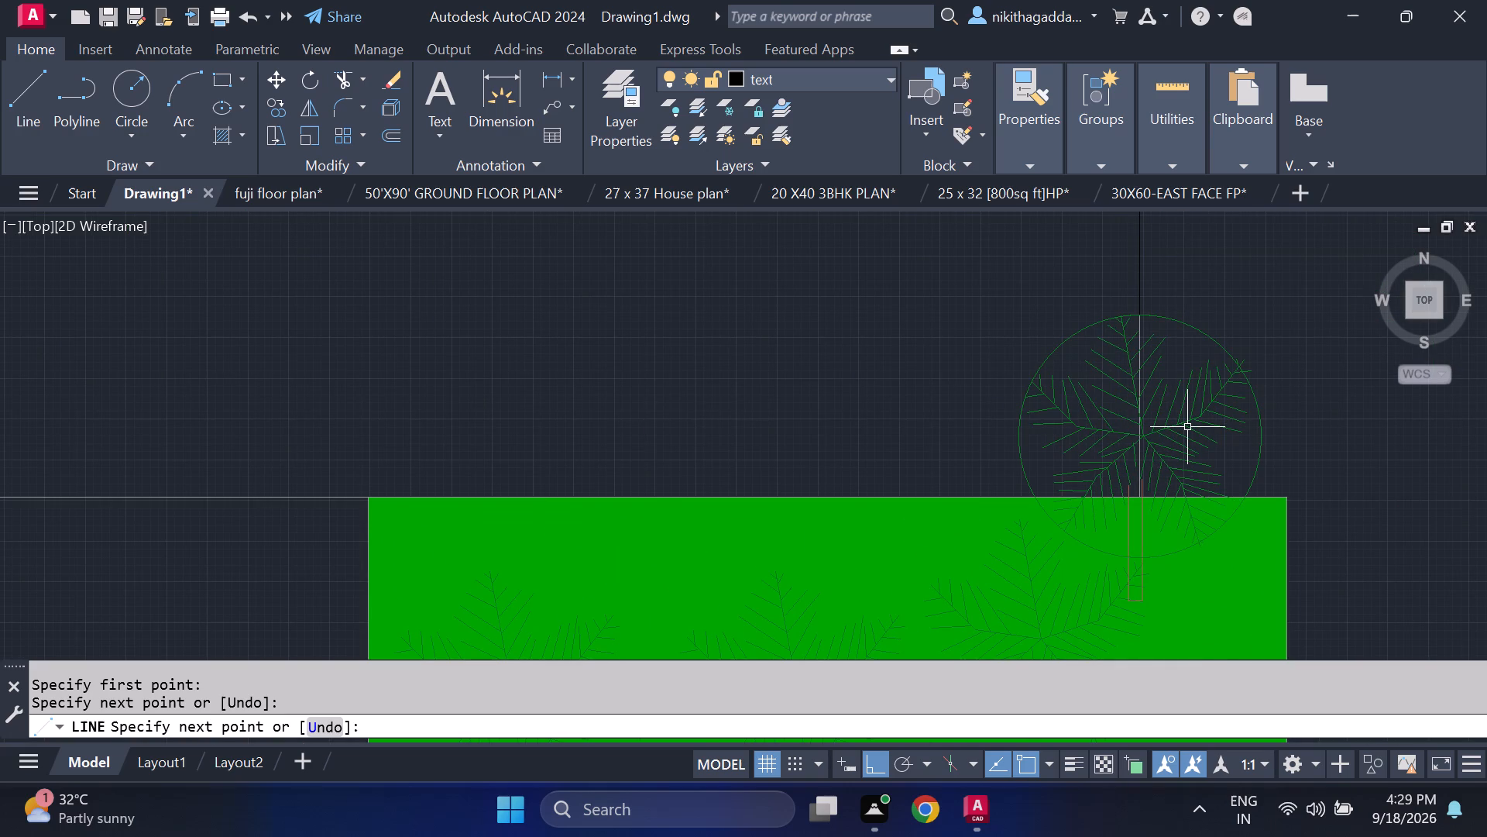
Trim the new east edge line where it enters the round plant, just below the top of the plant's circle.
text(tr)
key(Return)
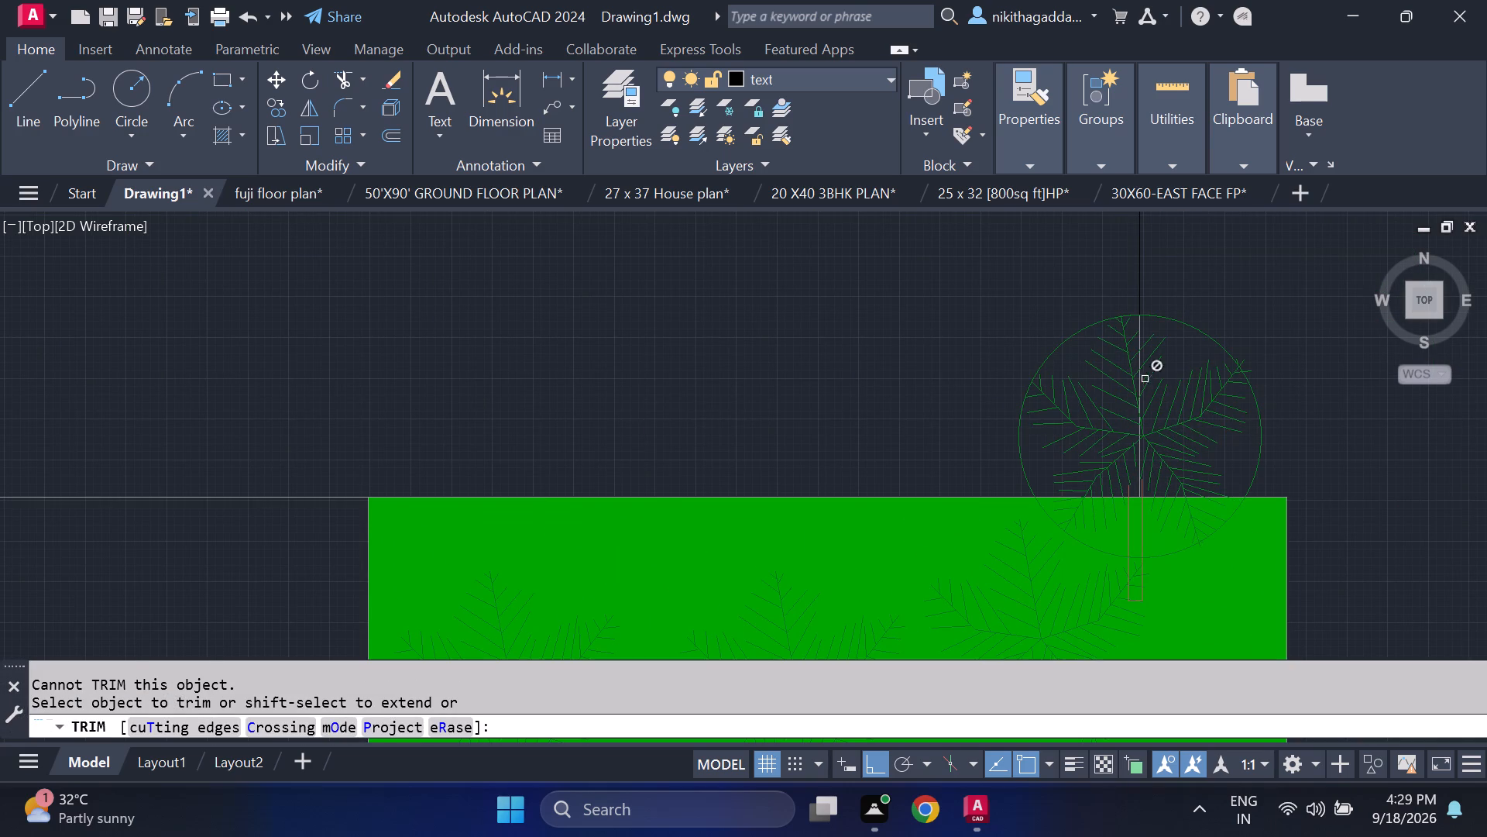
scroll(1139, 346, up, 4)
click(1132, 298)
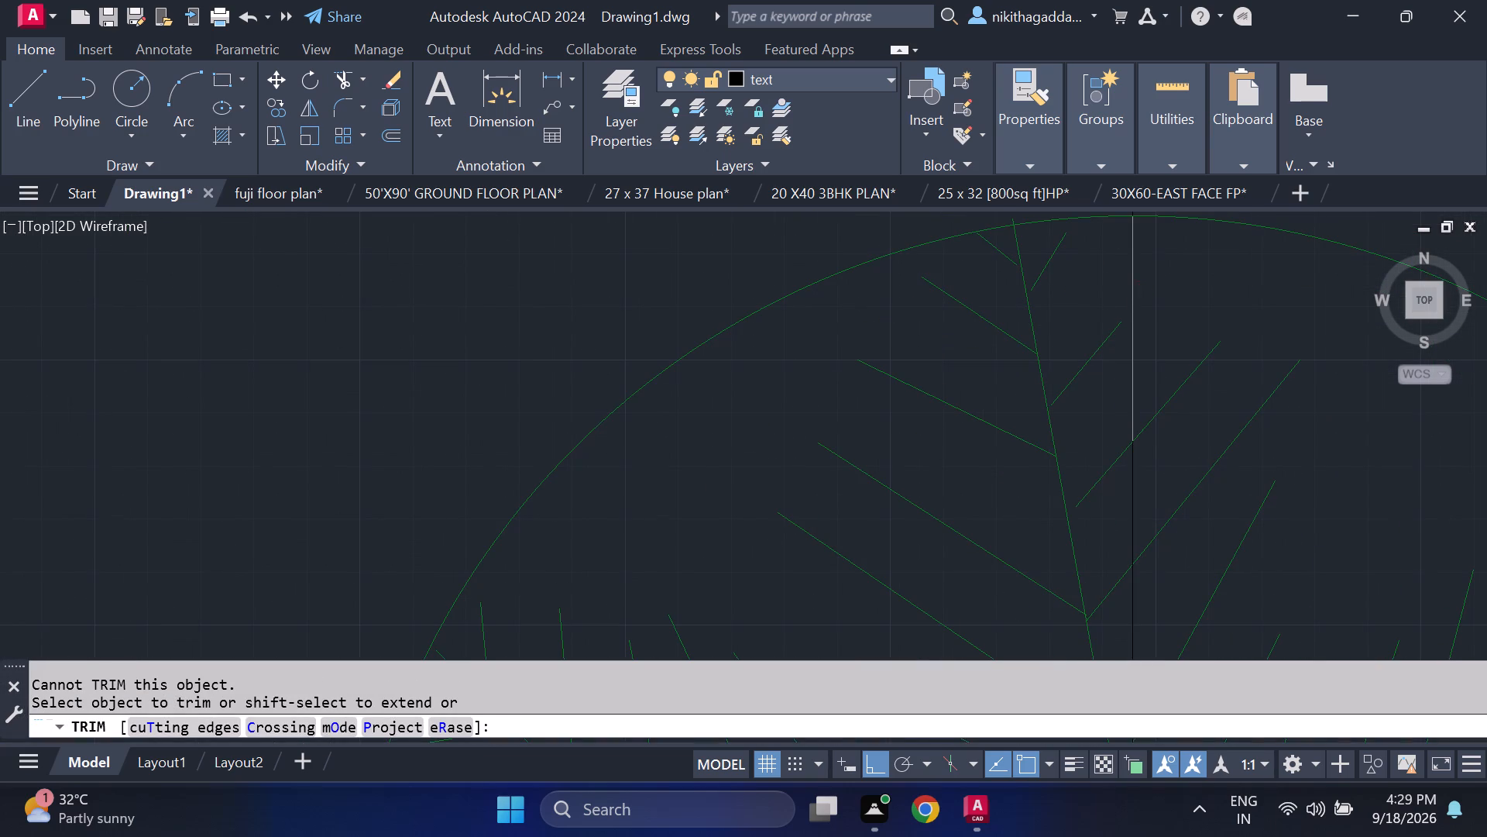
scroll(1162, 376, down, 4)
scroll(1171, 469, up, 4)
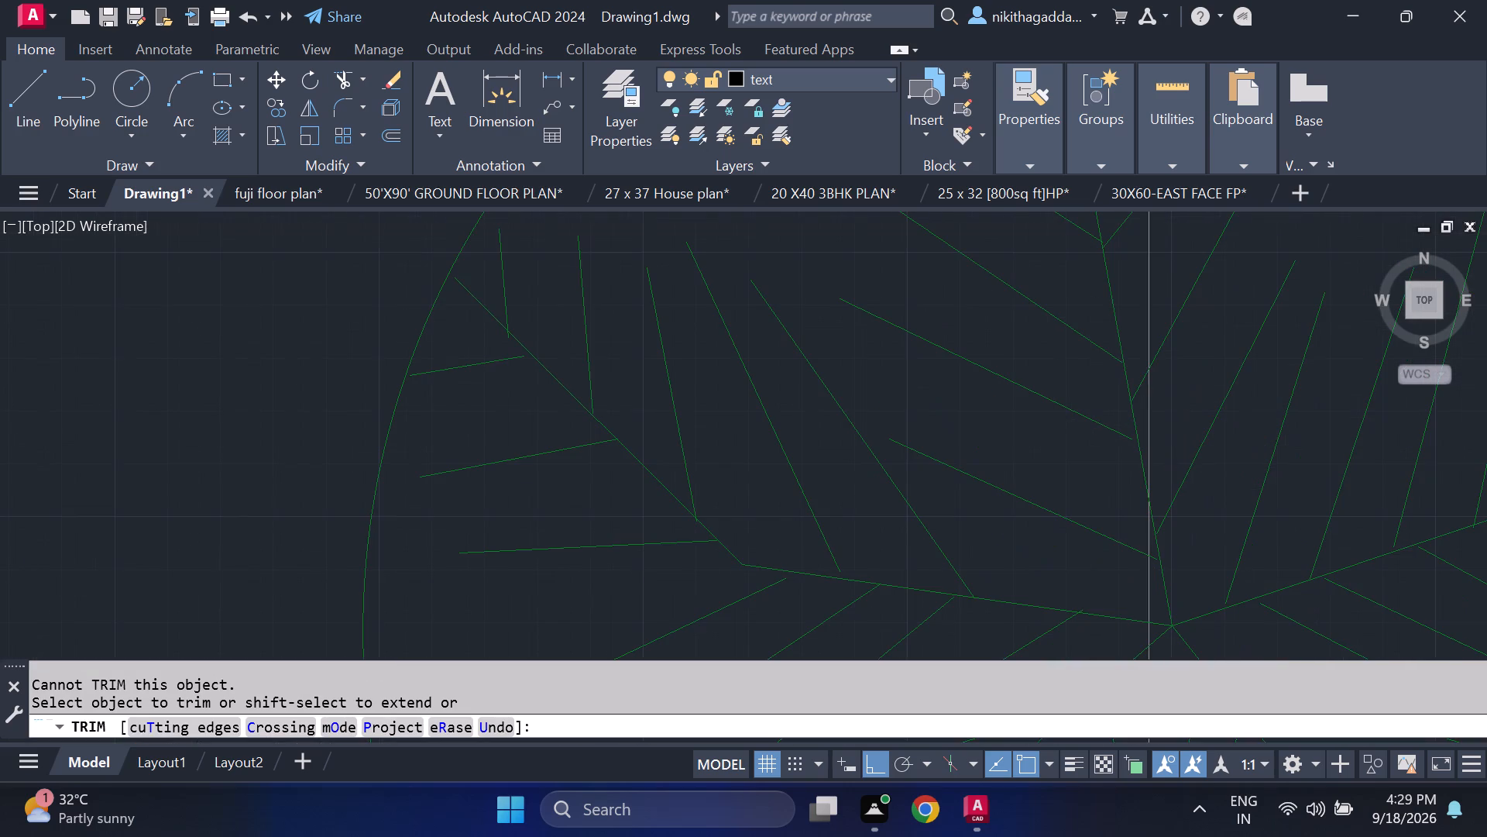
click(1147, 462)
scroll(1152, 519, down, 2)
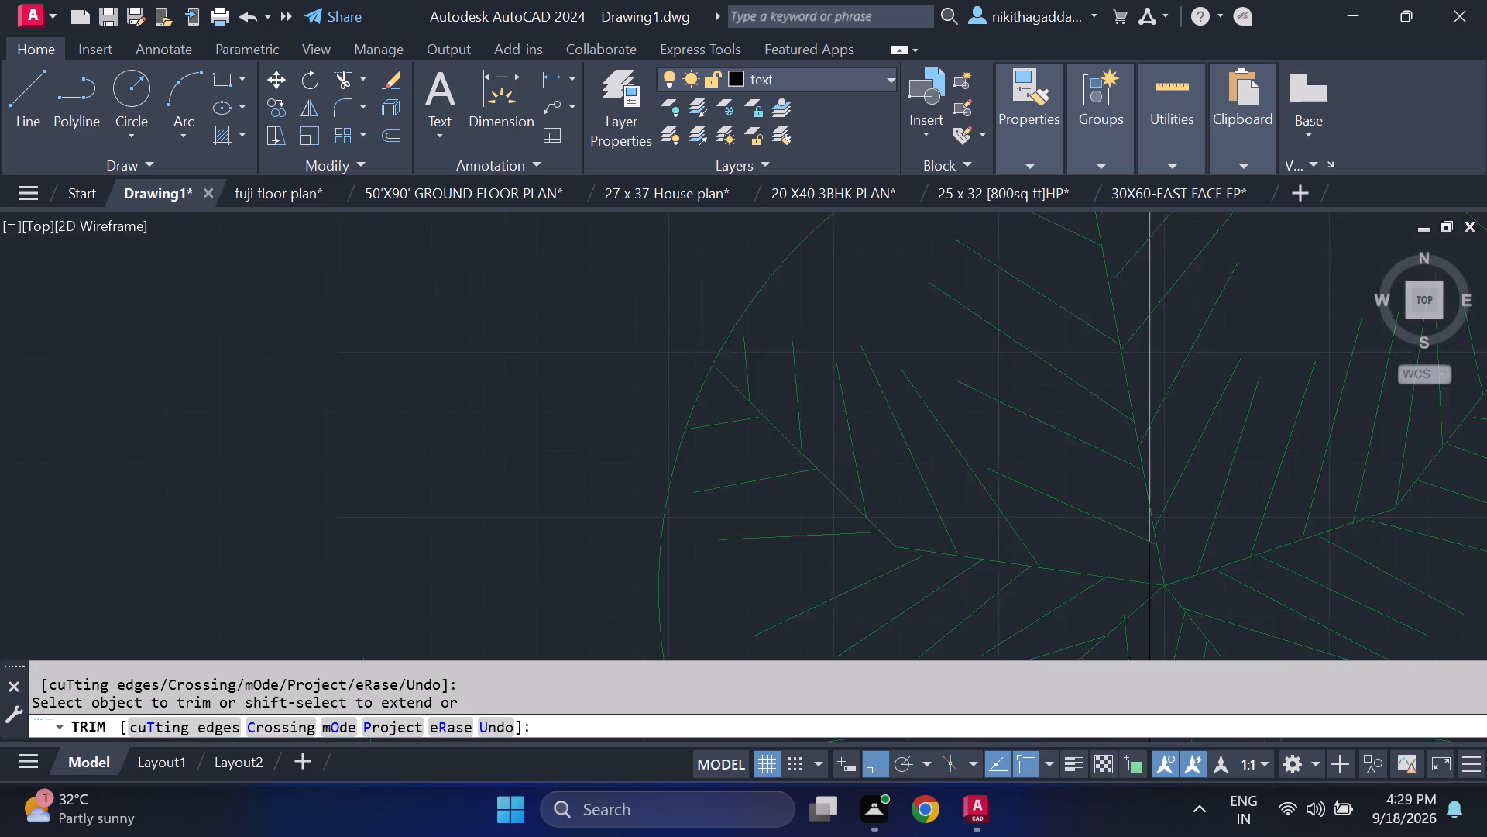
scroll(1152, 522, down, 1)
scroll(1152, 398, up, 3)
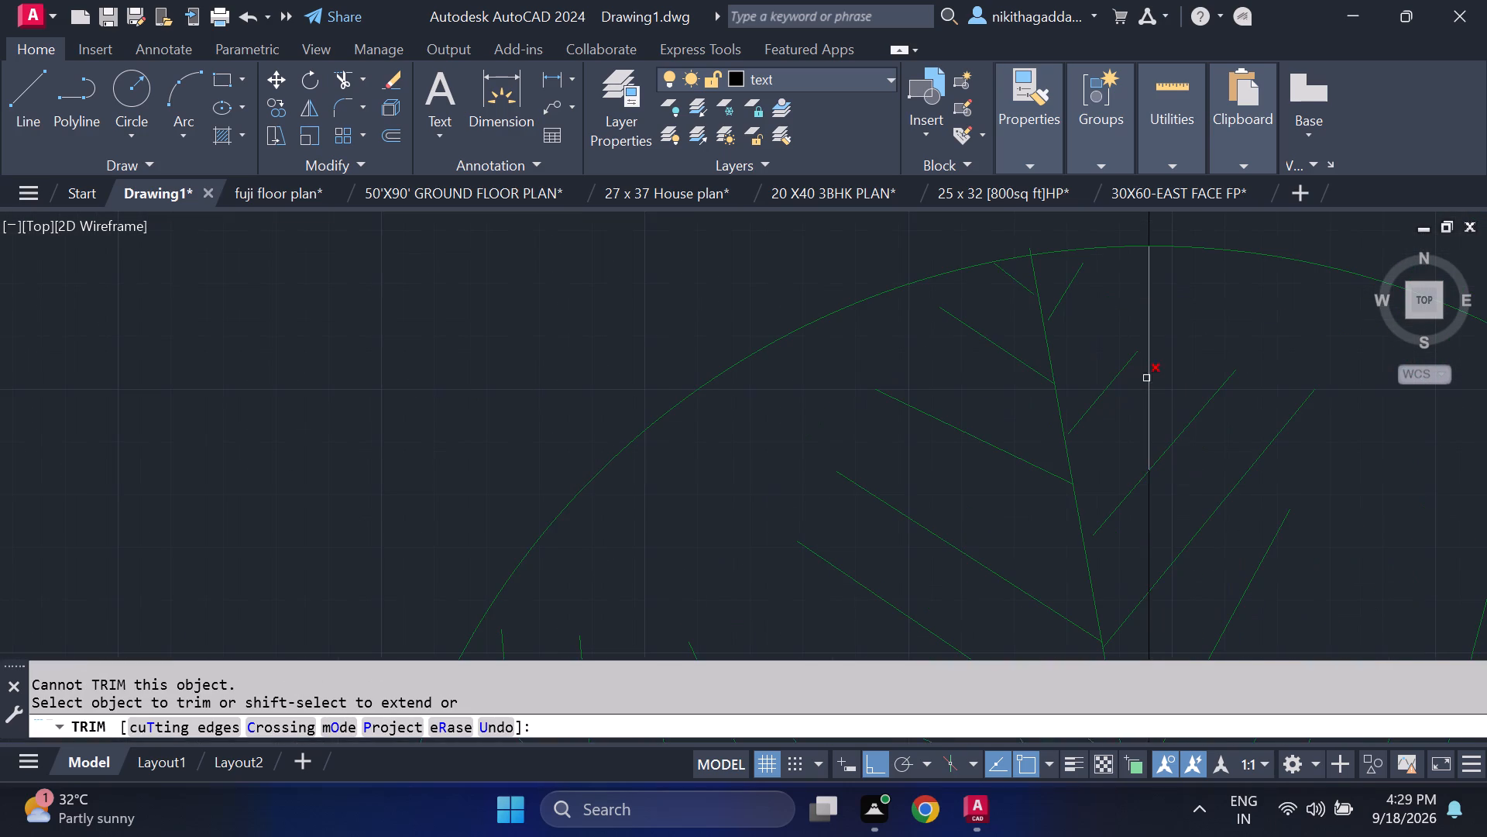
click(1146, 378)
click(1146, 378)
click(1149, 380)
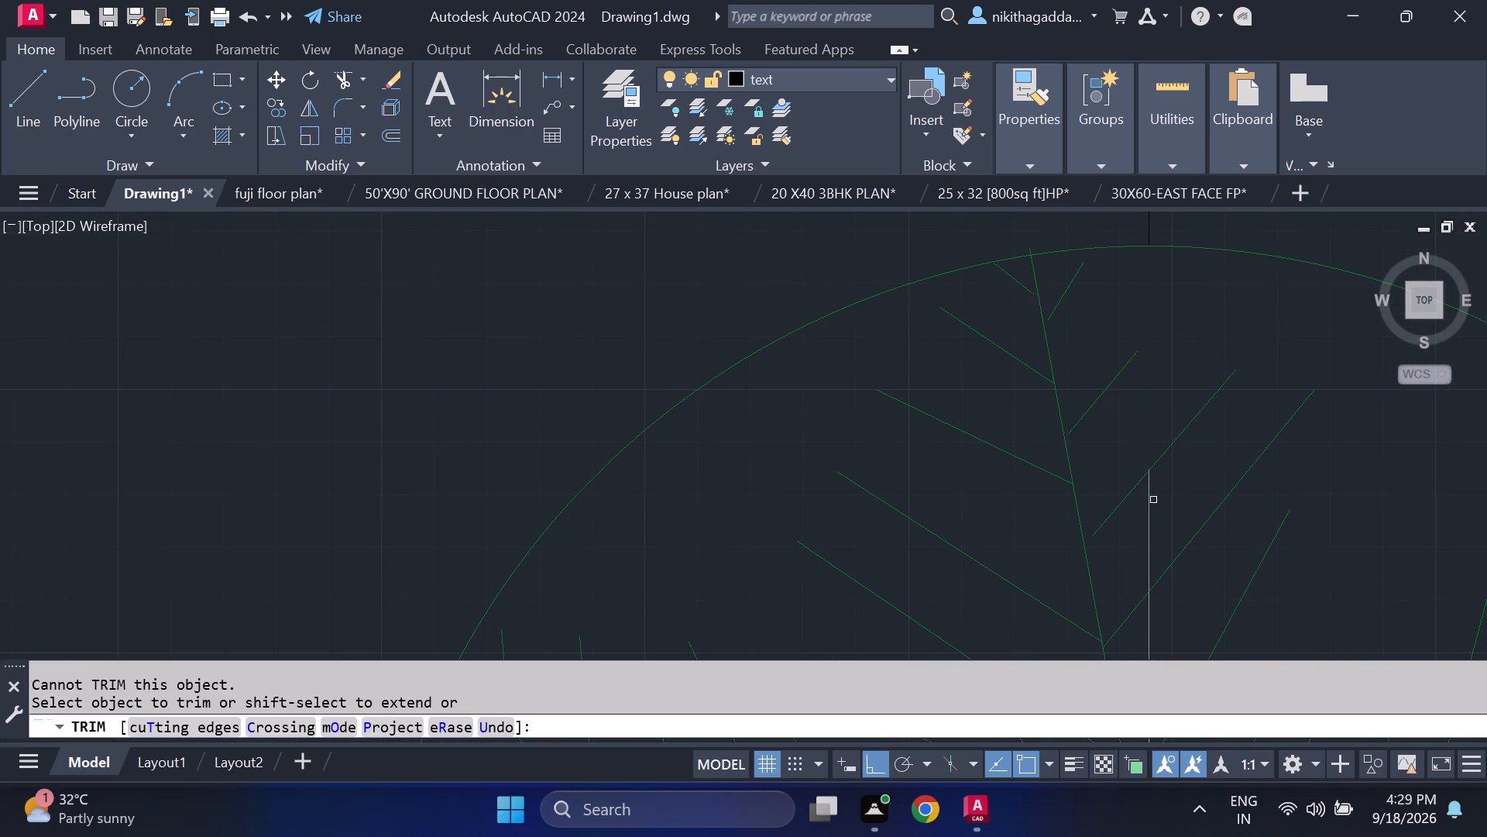
click(1152, 511)
scroll(1161, 546, down, 1)
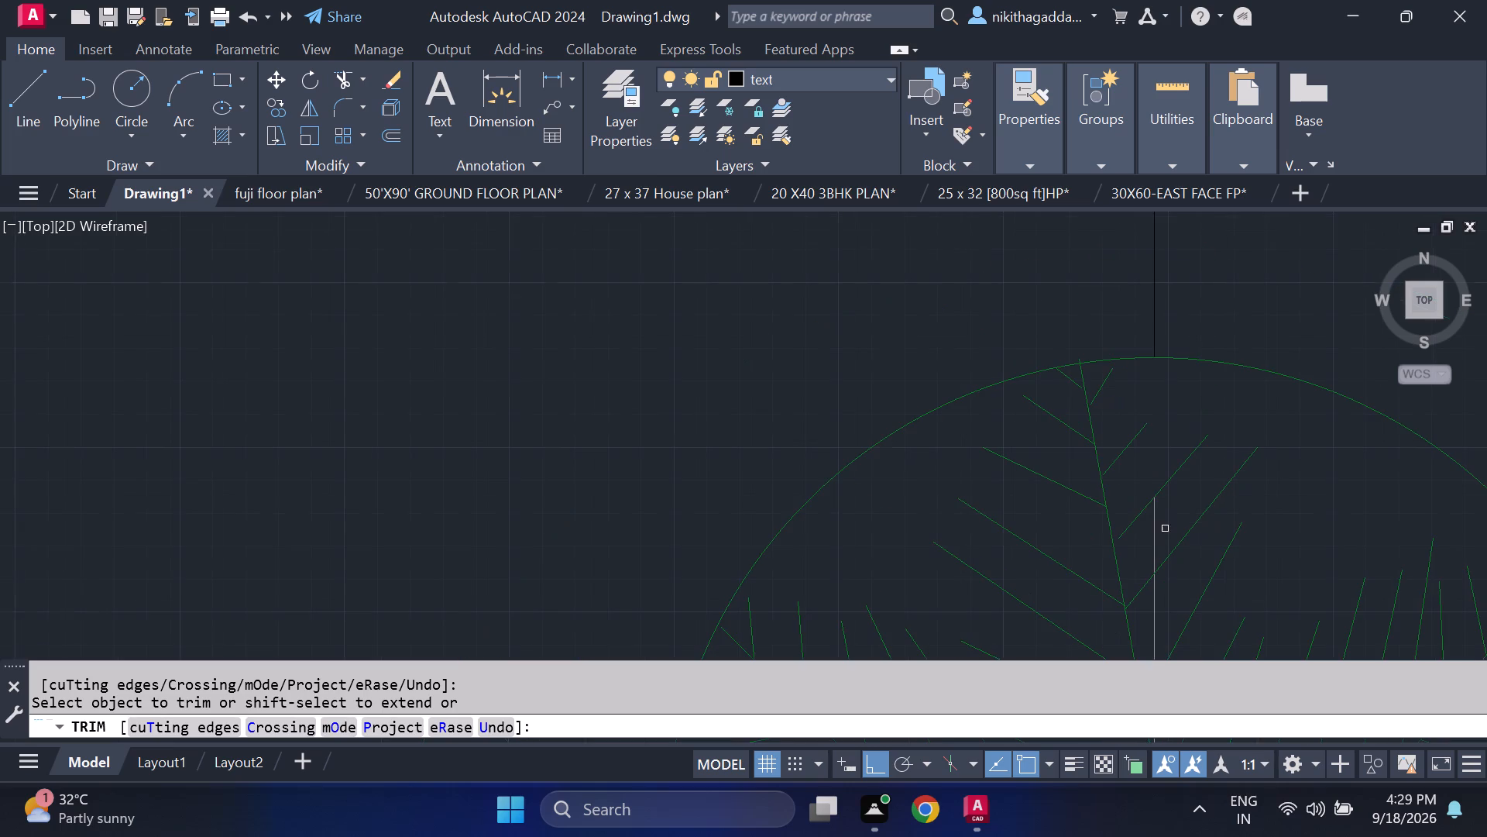
Trim the east edge line segments crossing the round plant's upper frond, down towards the plant's centre.
scroll(1165, 527, up, 2)
drag(1166, 522, 1135, 573)
middle_drag(1135, 556, 1094, 319)
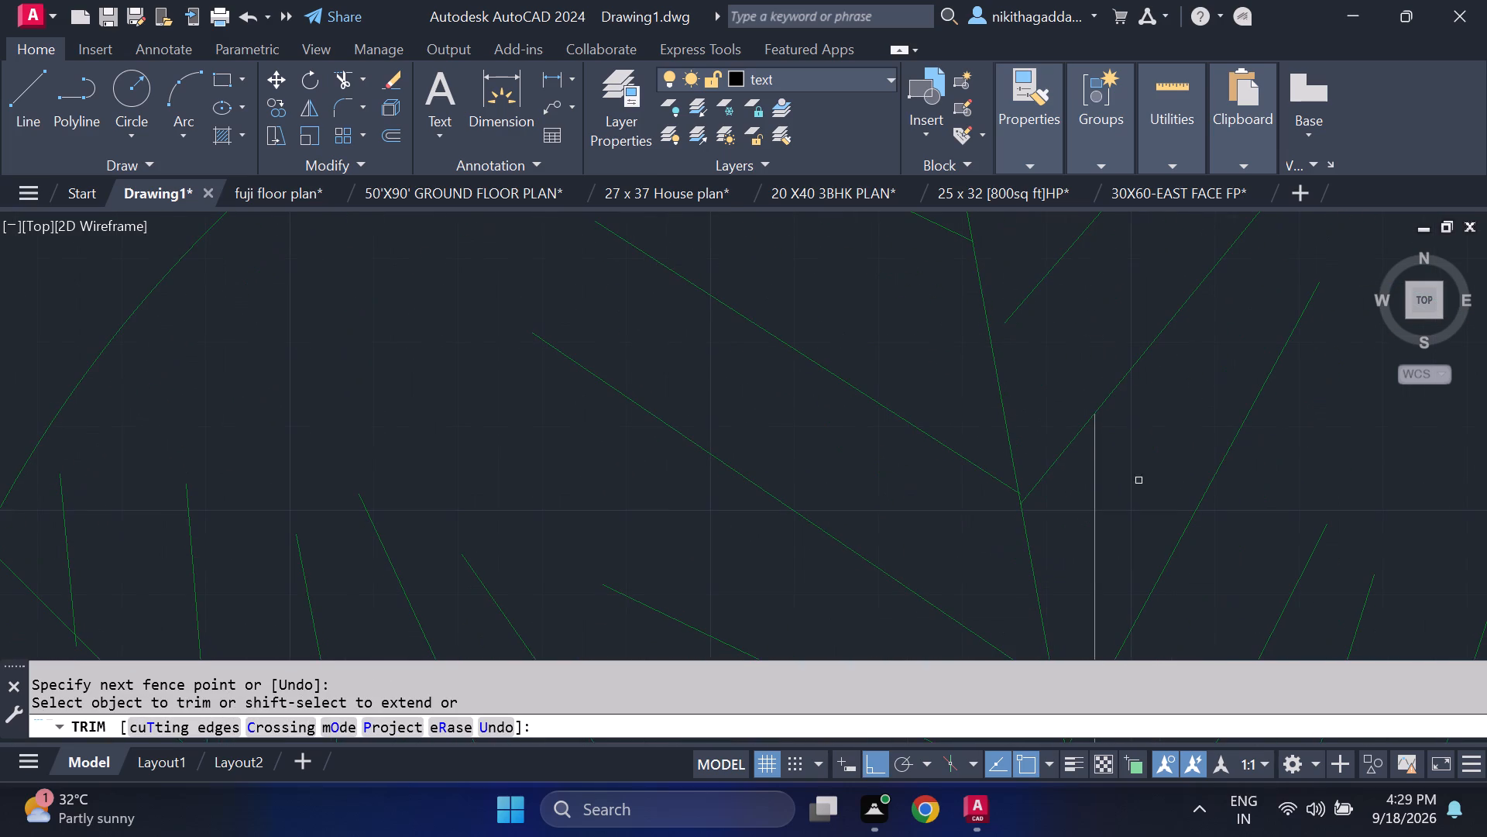
drag(1144, 516, 1074, 626)
scroll(1097, 592, down, 3)
middle_drag(1059, 437, 1032, 331)
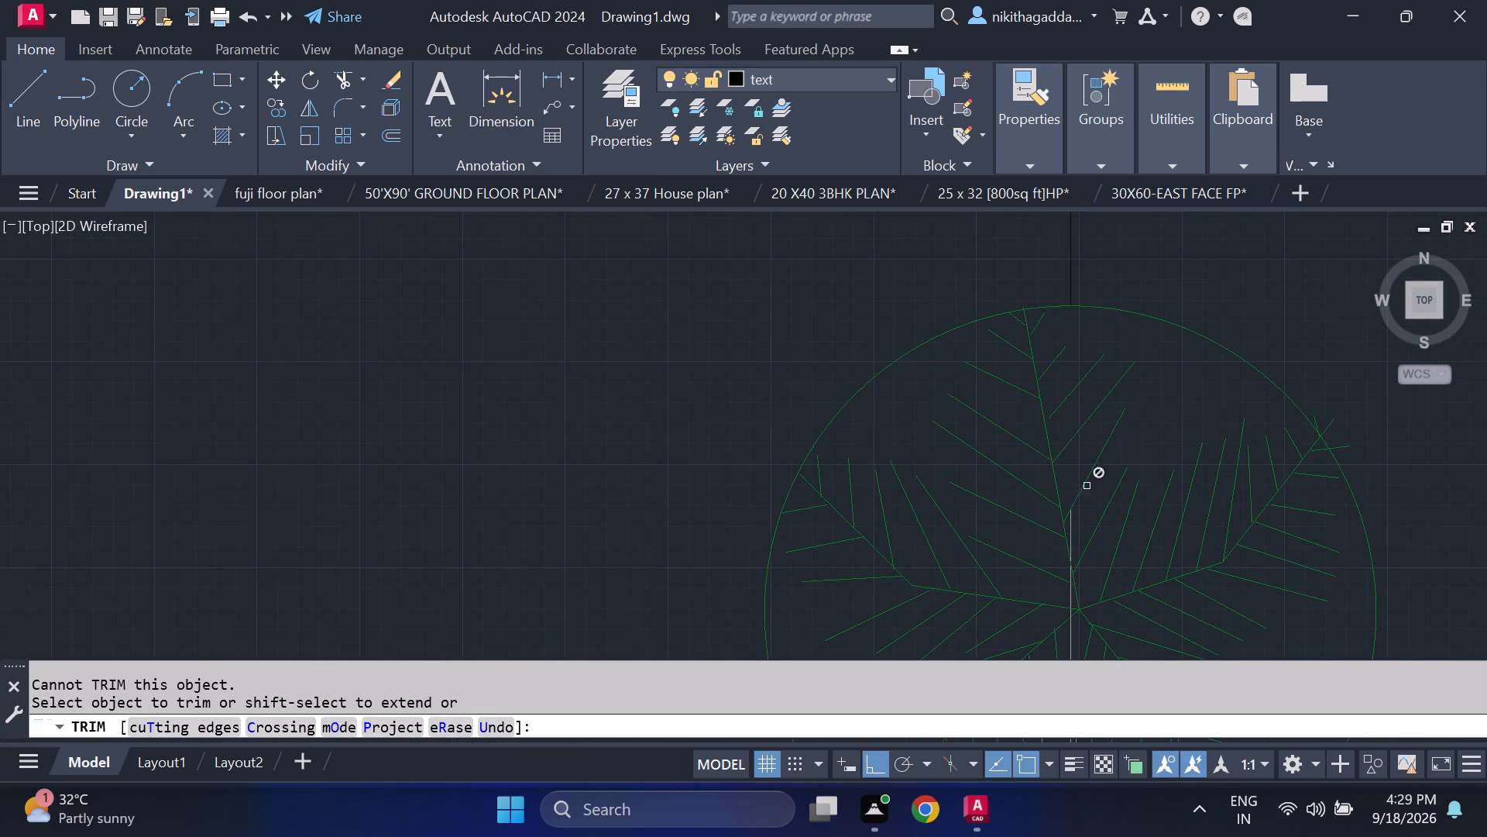
scroll(1081, 553, up, 3)
drag(1069, 509, 1038, 541)
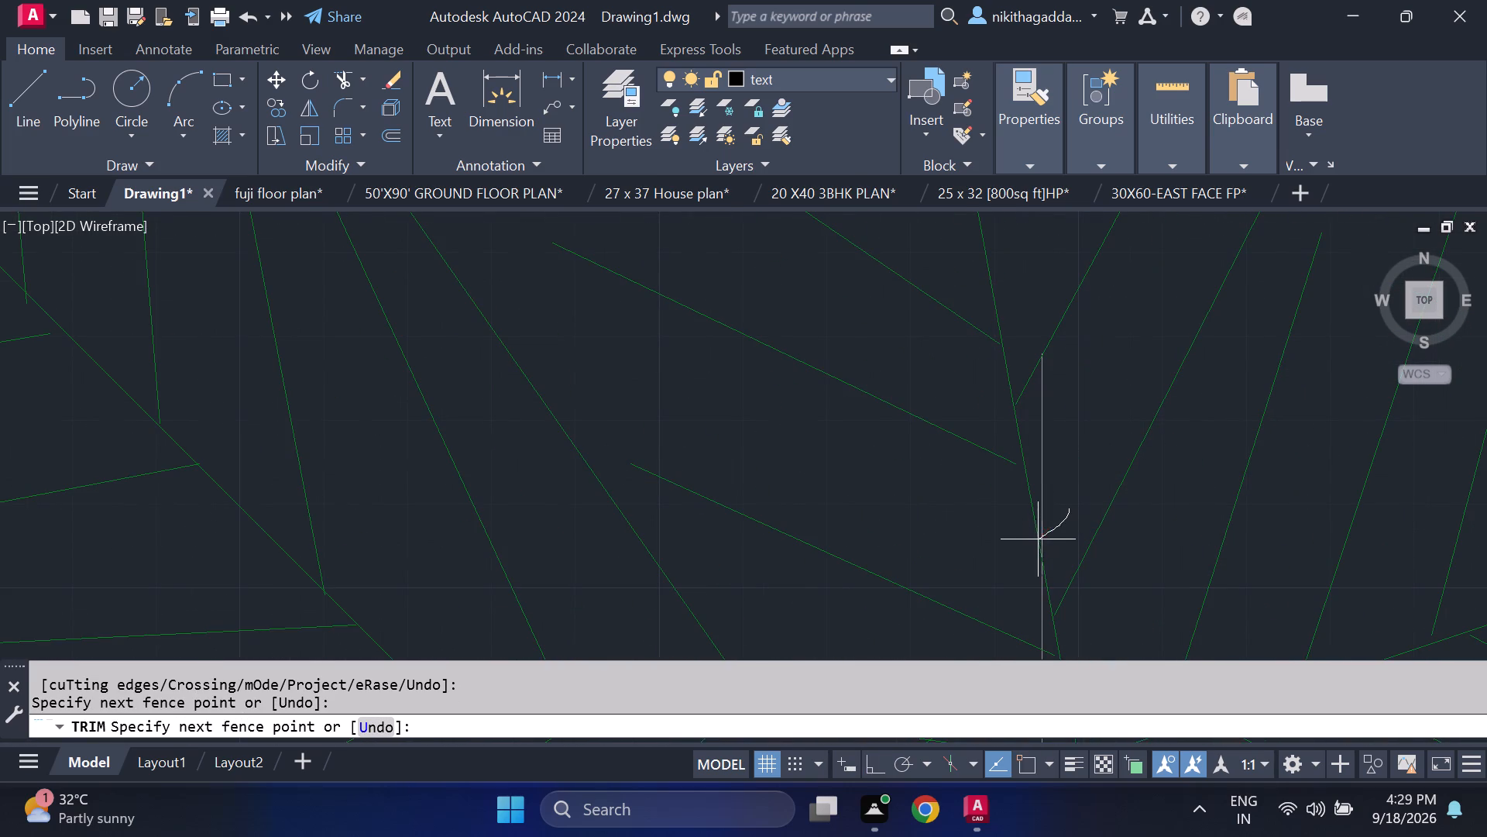
drag(1038, 541, 1018, 571)
scroll(1027, 593, down, 2)
middle_drag(1035, 625, 1032, 479)
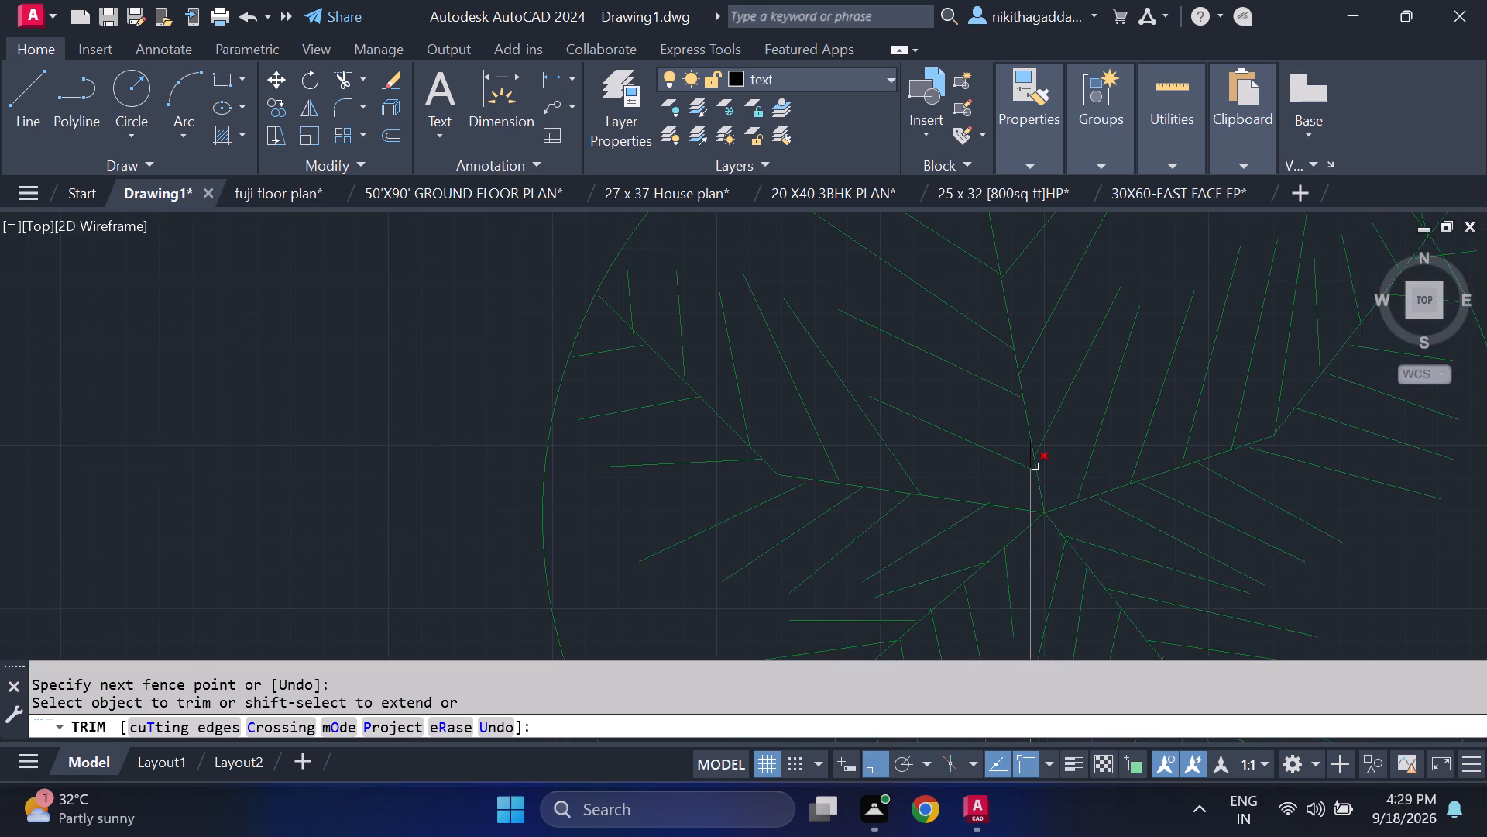
Trim the remaining east edge line segments from the round plant's centre down to the planting bed's north edge.
scroll(1035, 467, up, 3)
drag(1021, 449, 1004, 459)
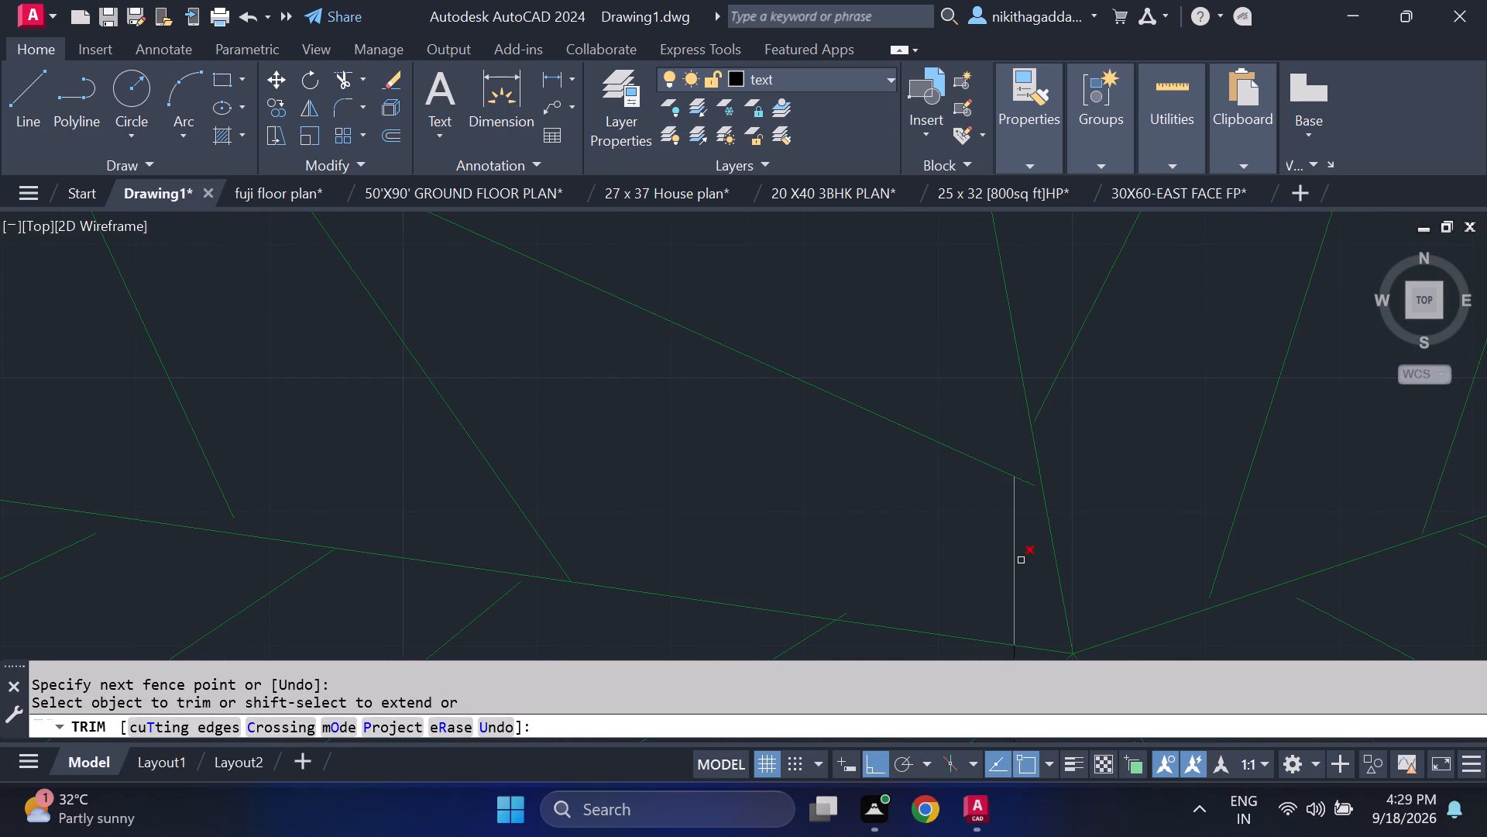
drag(1026, 564, 976, 618)
scroll(986, 598, down, 3)
middle_drag(978, 636, 957, 373)
middle_drag(957, 363, 957, 353)
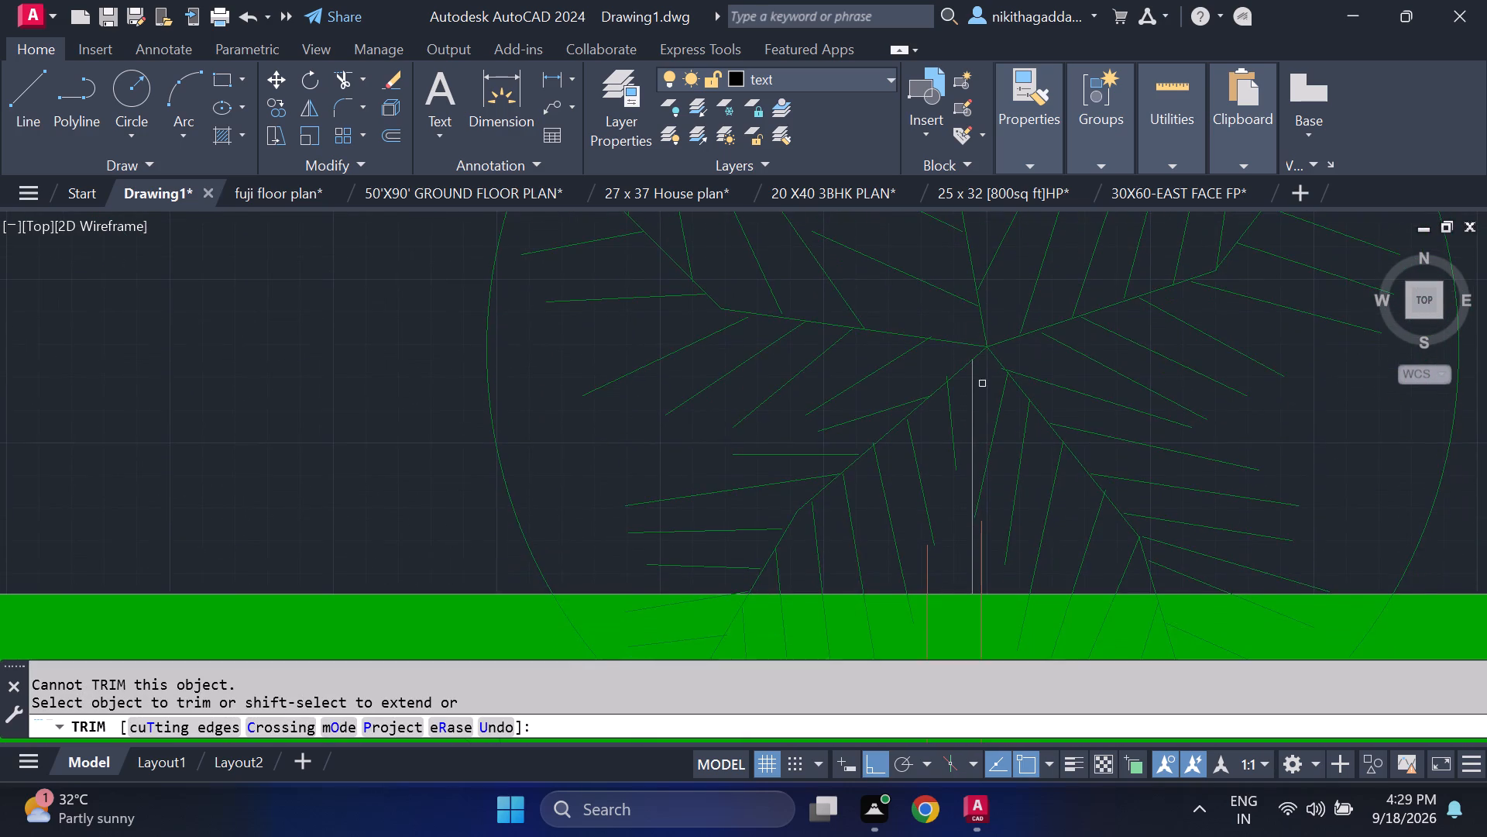
scroll(983, 429, up, 3)
drag(982, 436, 901, 576)
scroll(937, 581, down, 4)
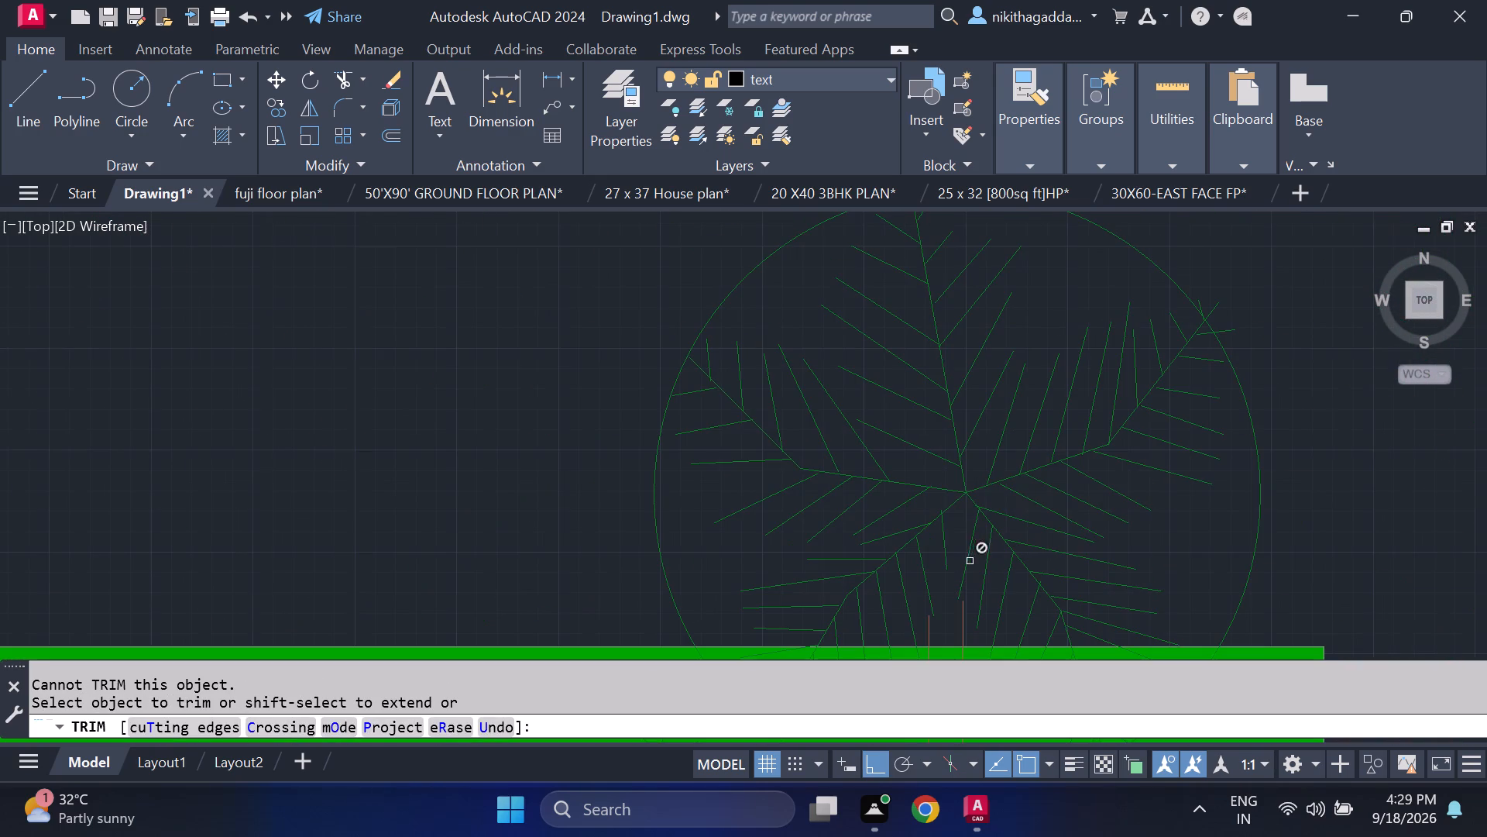
scroll(1022, 553, down, 4)
middle_drag(1101, 480, 1105, 515)
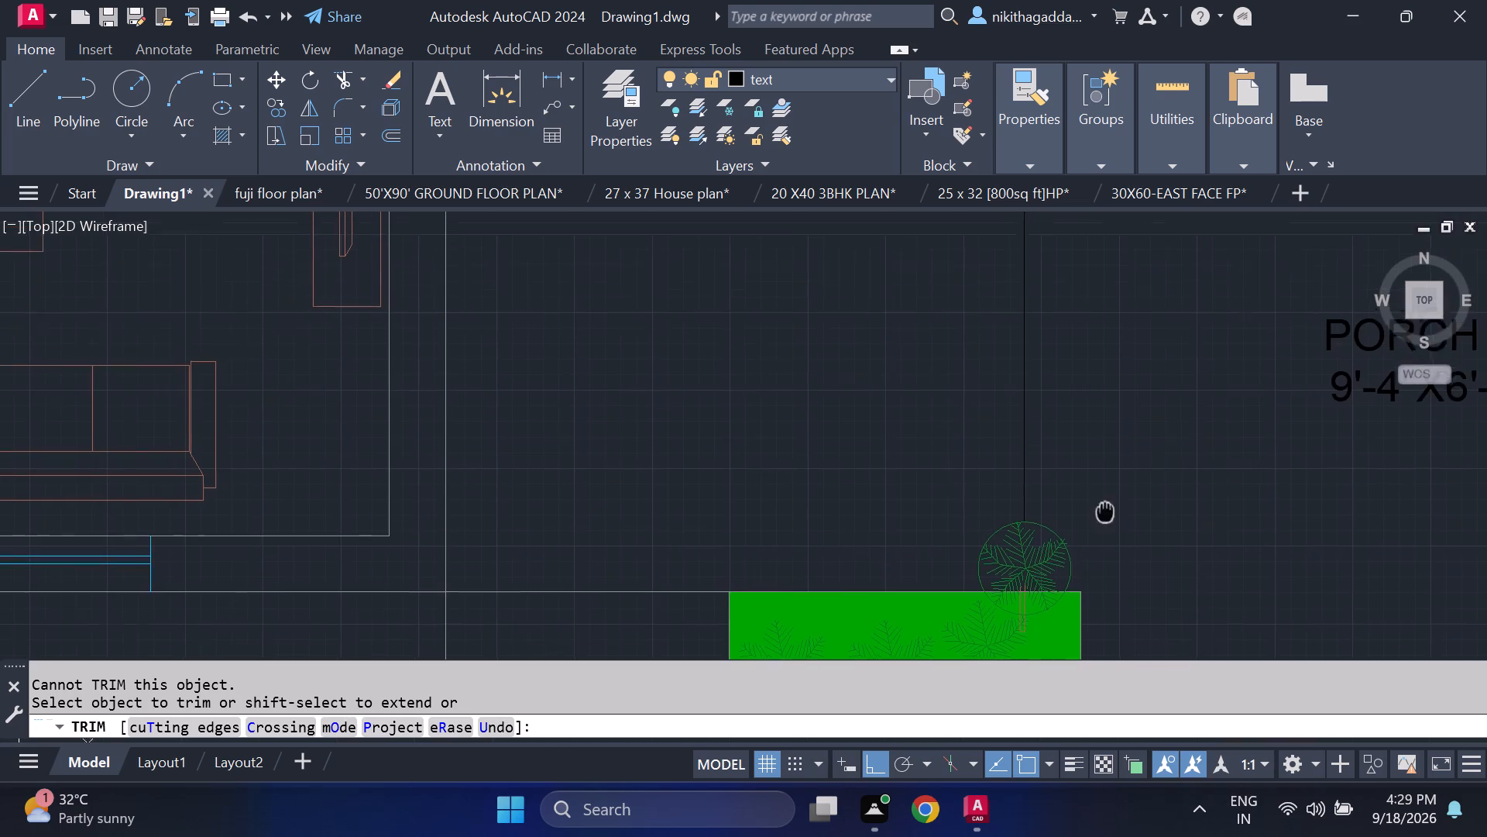
middle_drag(1105, 515, 1095, 604)
scroll(1077, 479, down, 2)
key(Escape)
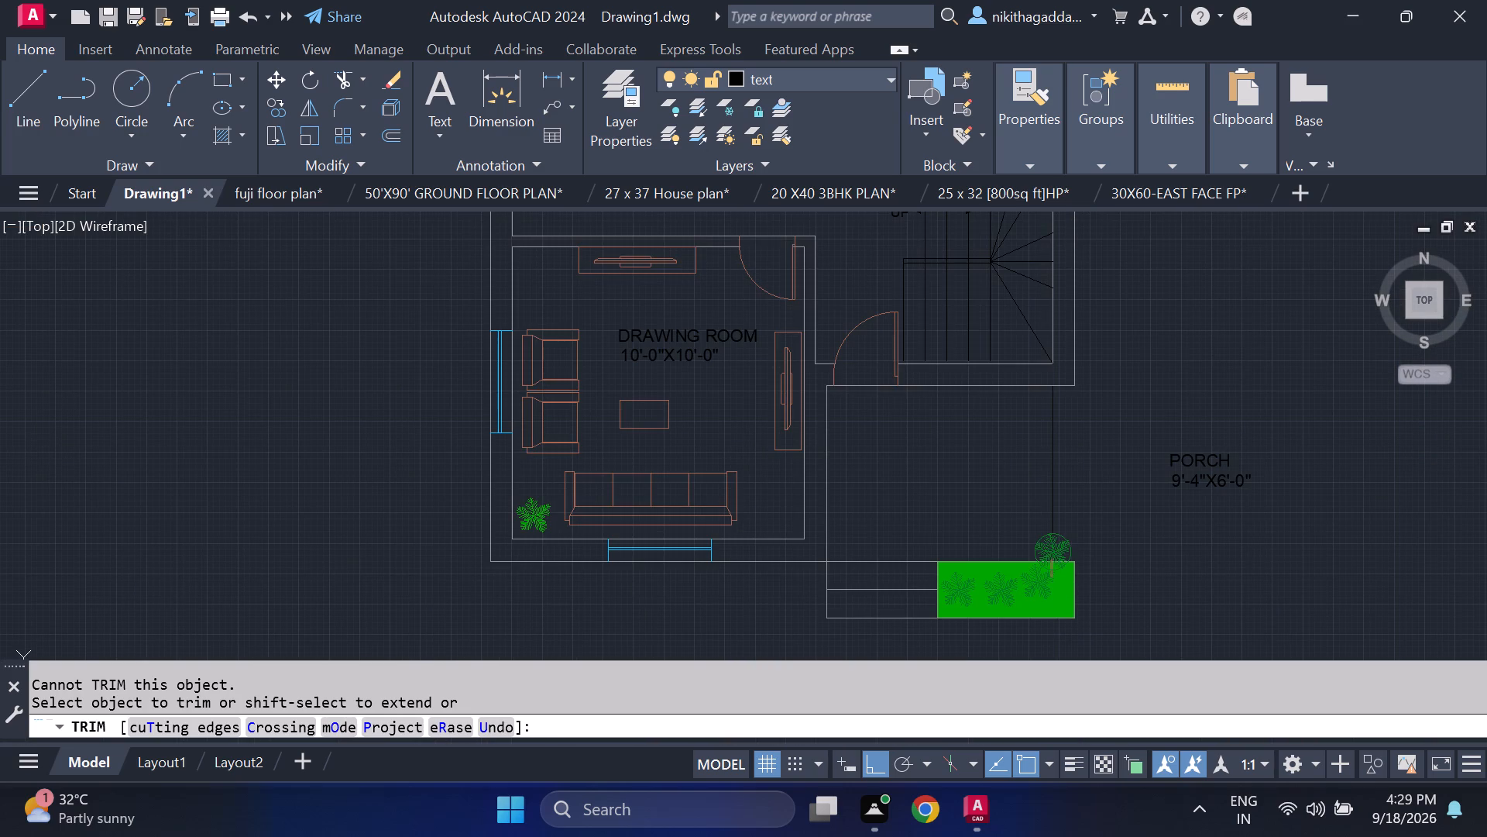
Draw a vertical line continuing the porch's inner east edge from inside the round plant's top down to the planting bed's north edge.
key(l)
key(Return)
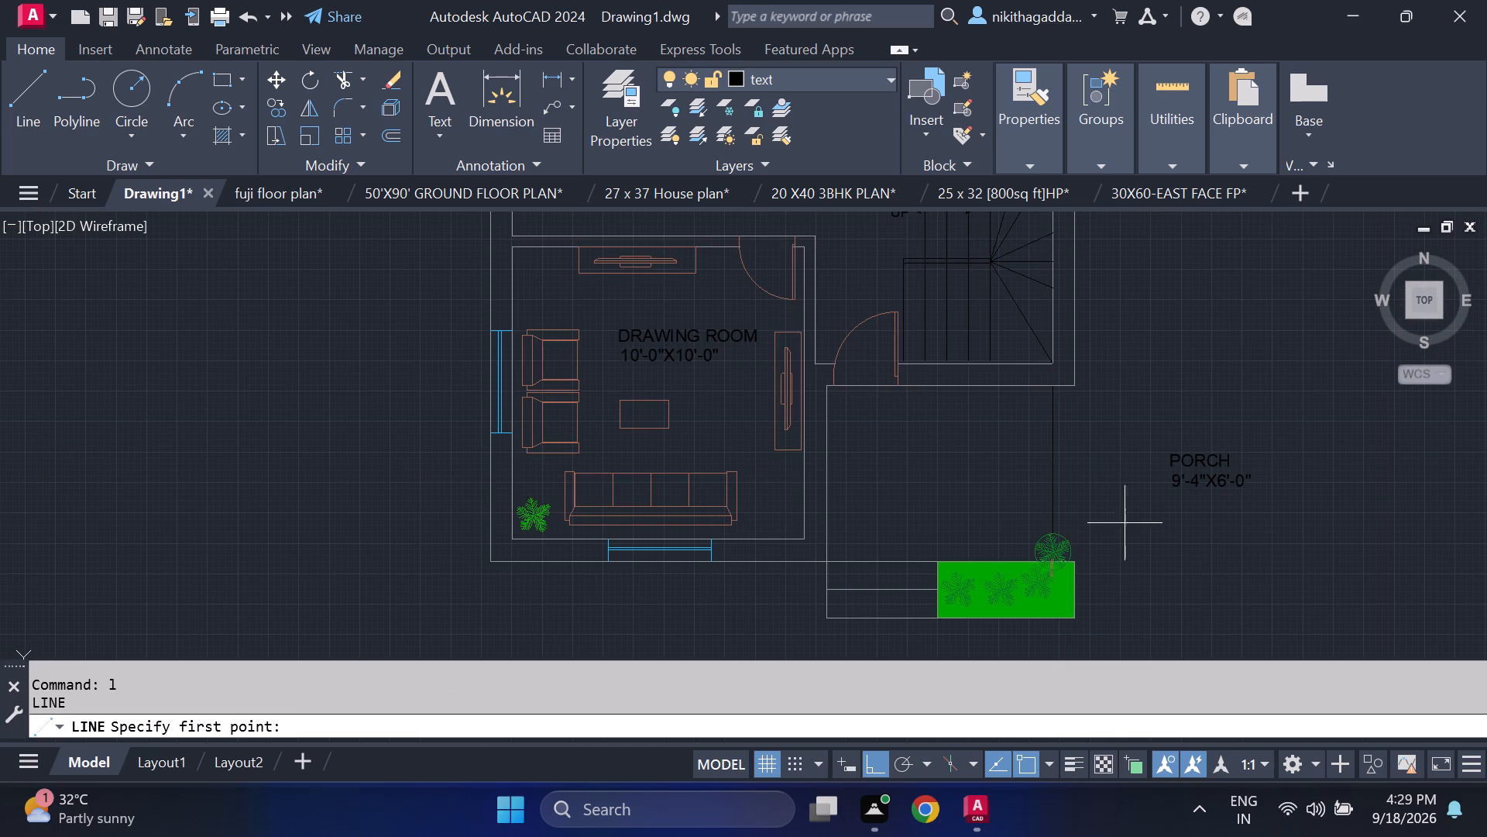
scroll(1060, 586, up, 3)
scroll(1059, 375, up, 3)
scroll(999, 415, up, 3)
drag(1020, 370, 1022, 381)
scroll(1035, 587, down, 3)
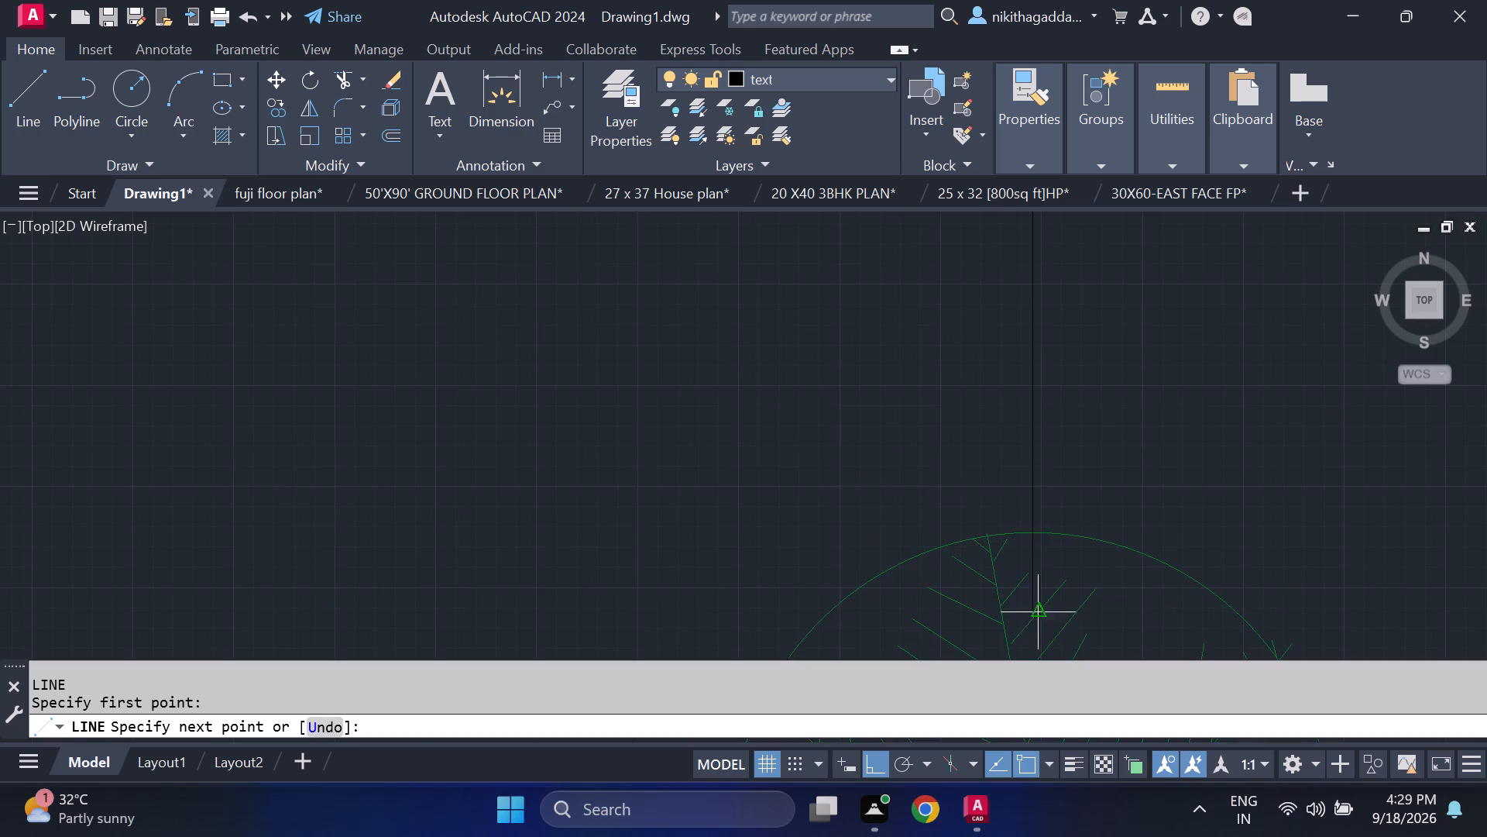
middle_drag(1043, 625, 964, 288)
scroll(956, 648, up, 2)
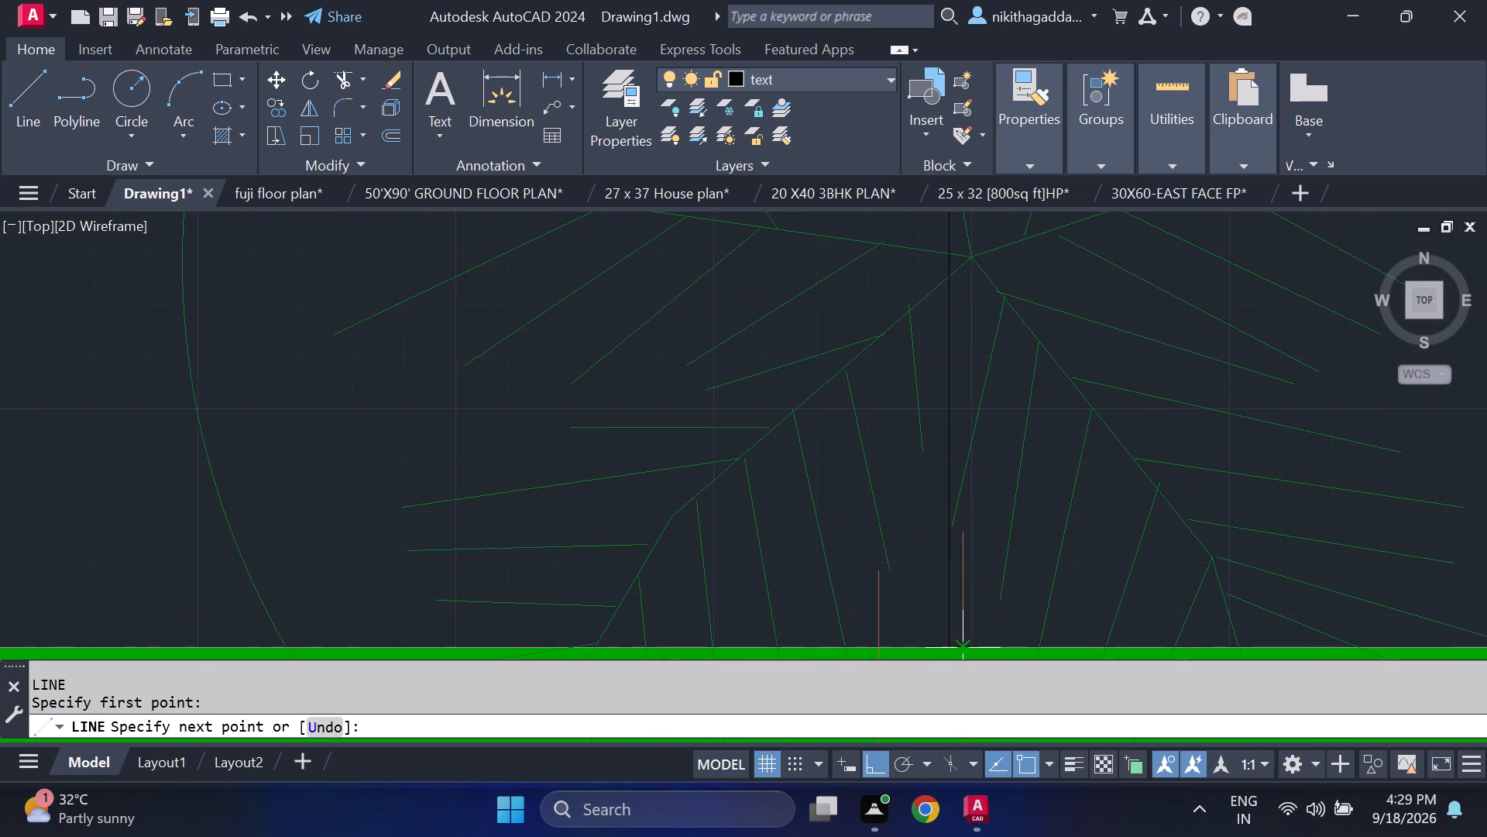
middle_drag(949, 625, 943, 461)
scroll(944, 459, up, 3)
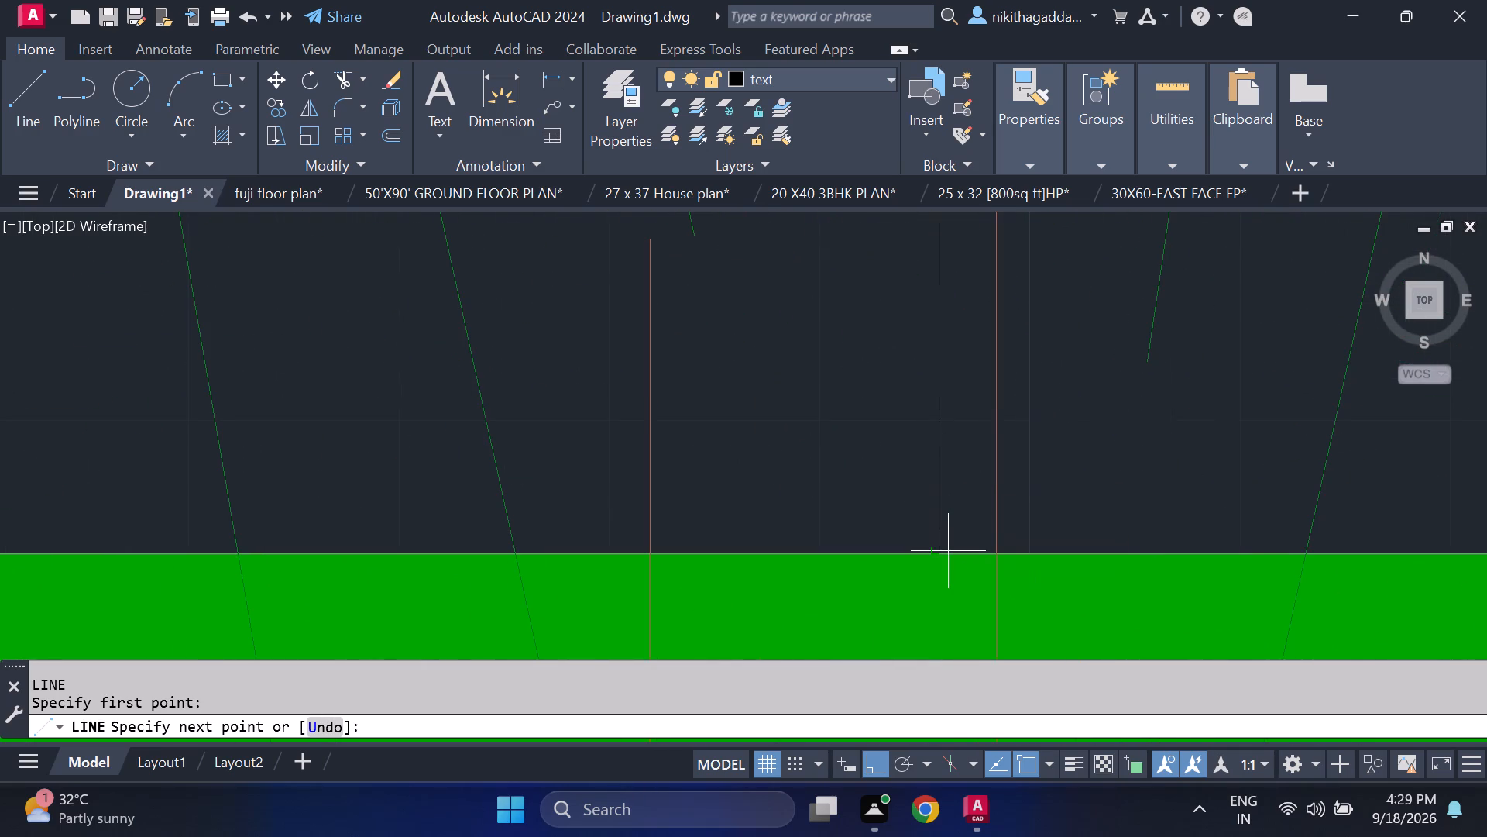
click(948, 551)
key(Escape)
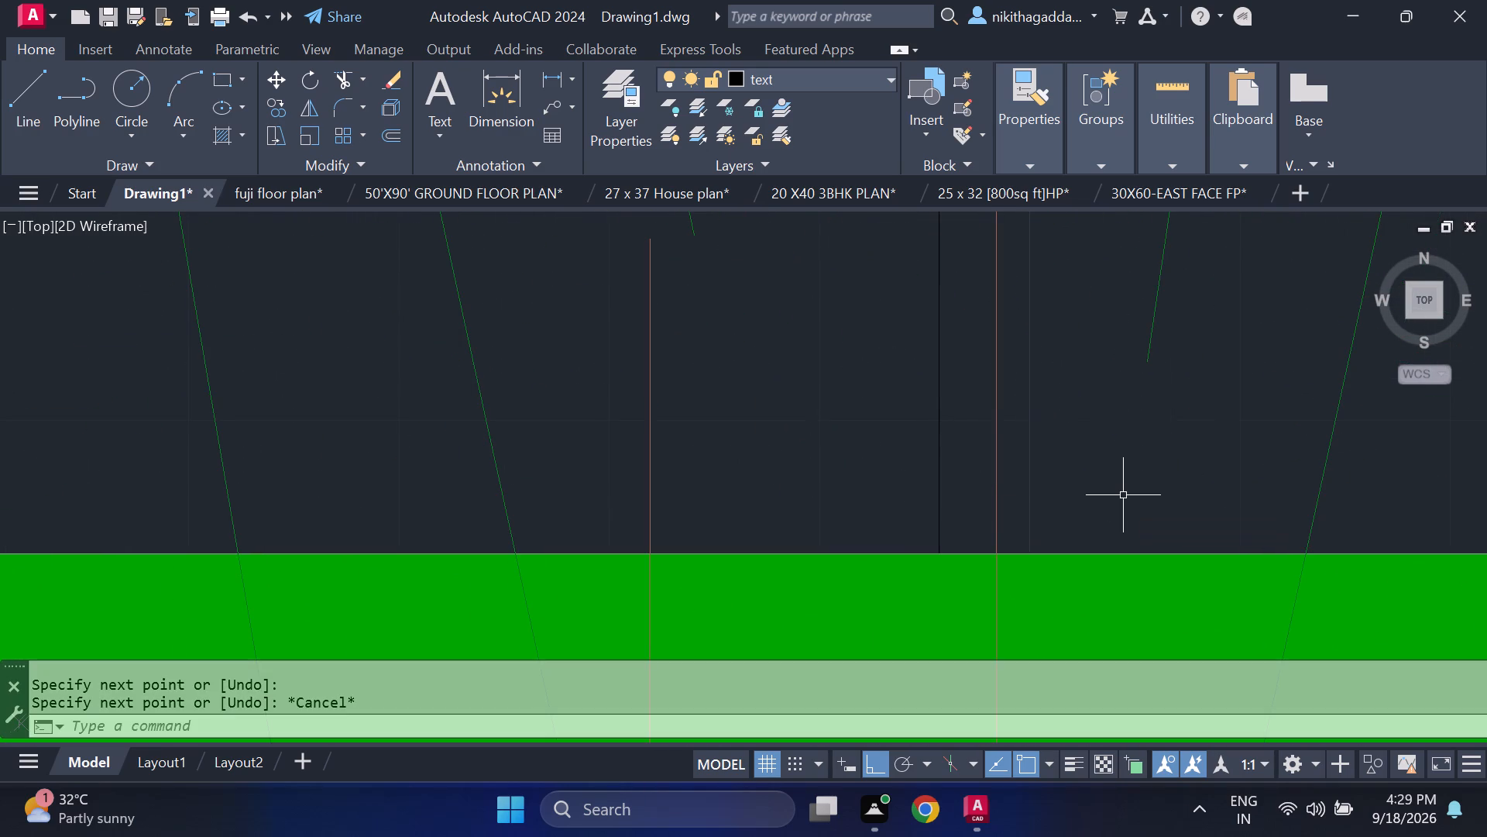
Draw the porch's outer east edge as a vertical line from its northeast corner down to the planting bed's northeast corner.
key(l)
key(Return)
scroll(1035, 456, down, 5)
scroll(1164, 366, down, 3)
middle_drag(1173, 390, 1163, 653)
scroll(1174, 412, down, 3)
scroll(1187, 381, up, 3)
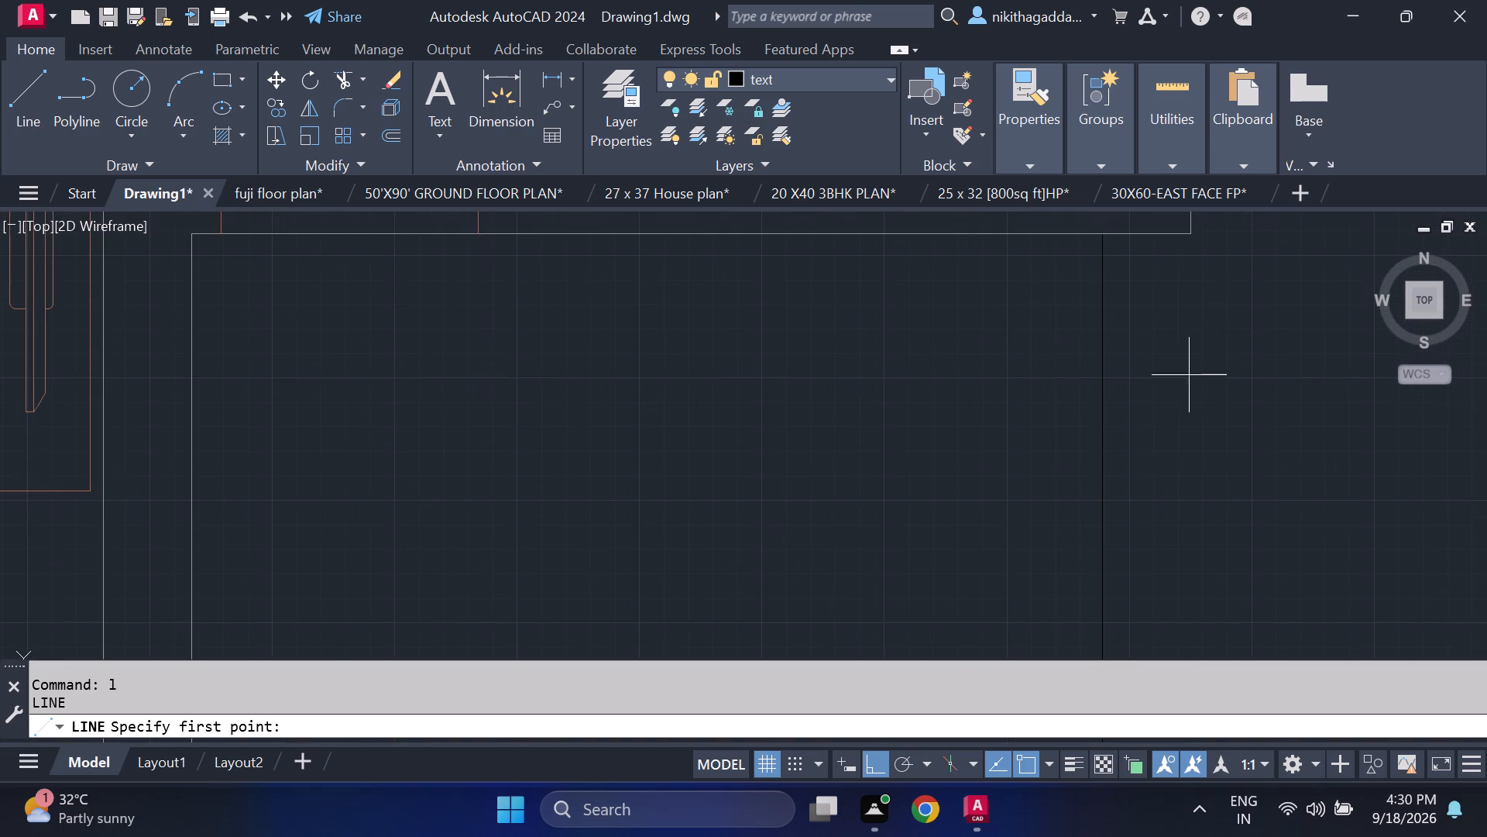
click(1192, 237)
scroll(1222, 582, down, 3)
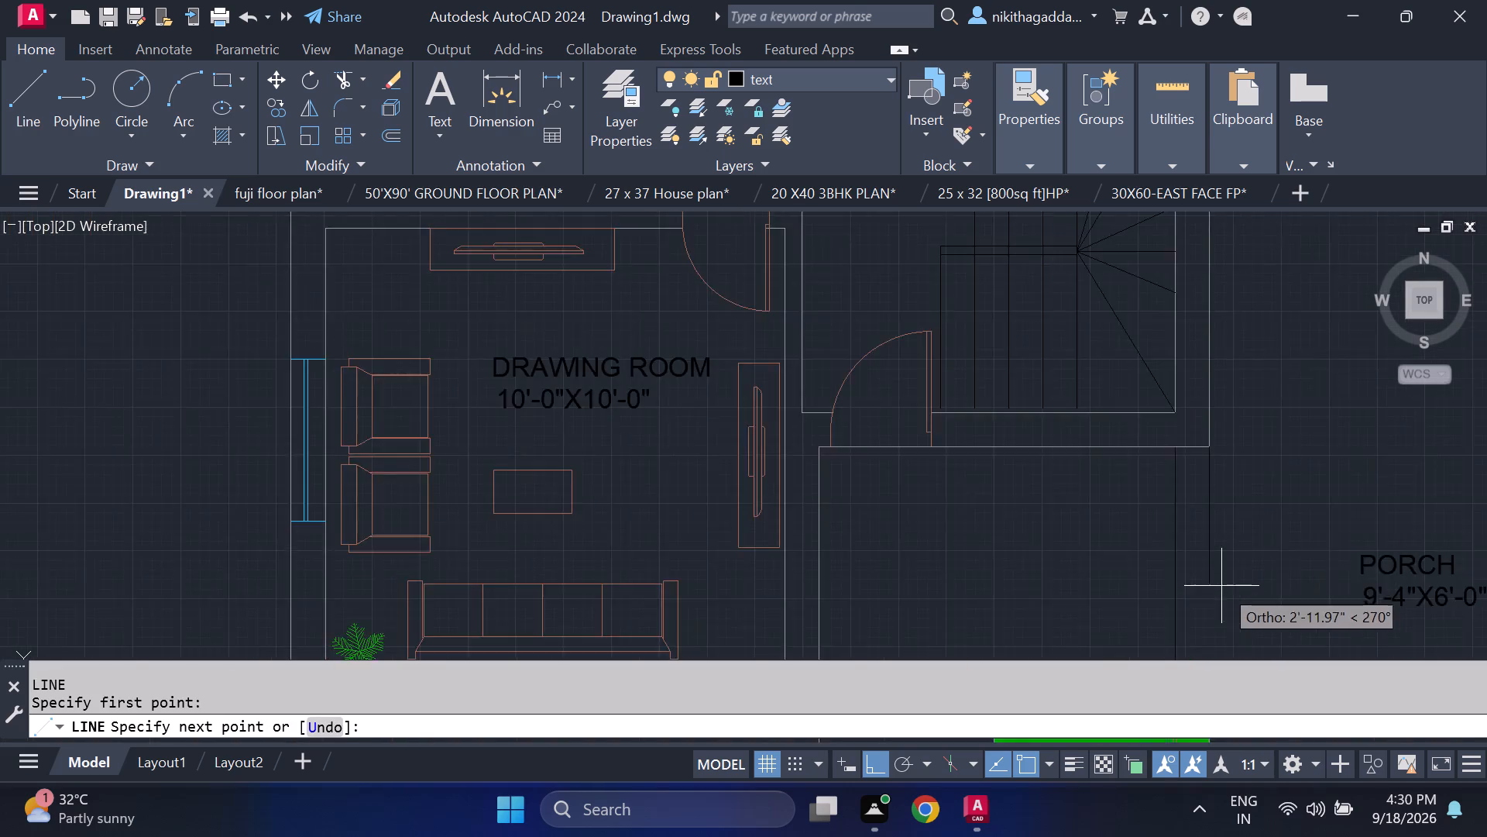
middle_drag(1212, 571, 1149, 237)
scroll(1179, 367, up, 3)
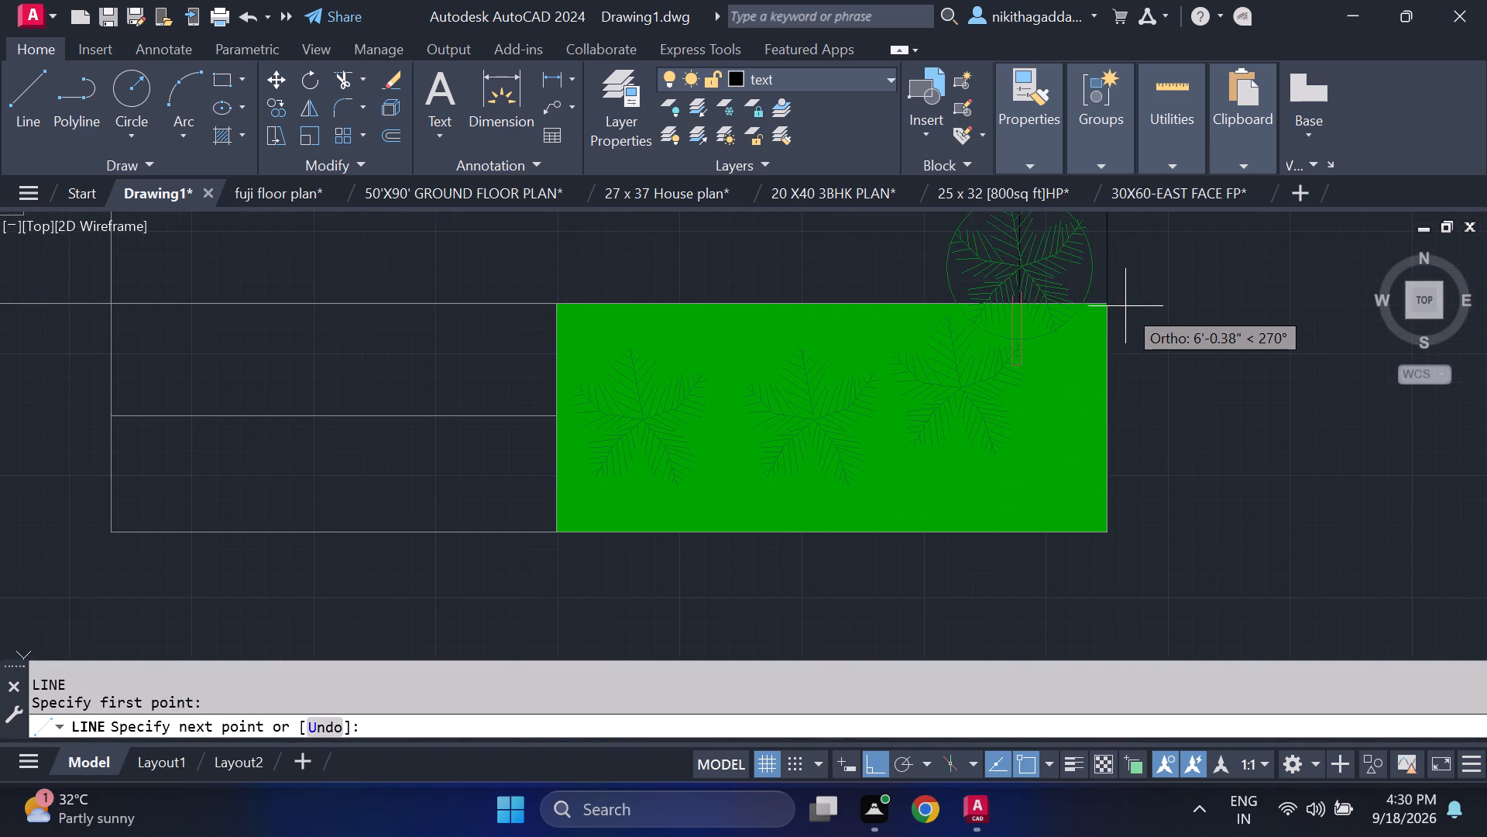
scroll(1124, 305, up, 3)
click(1053, 294)
scroll(1253, 370, down, 3)
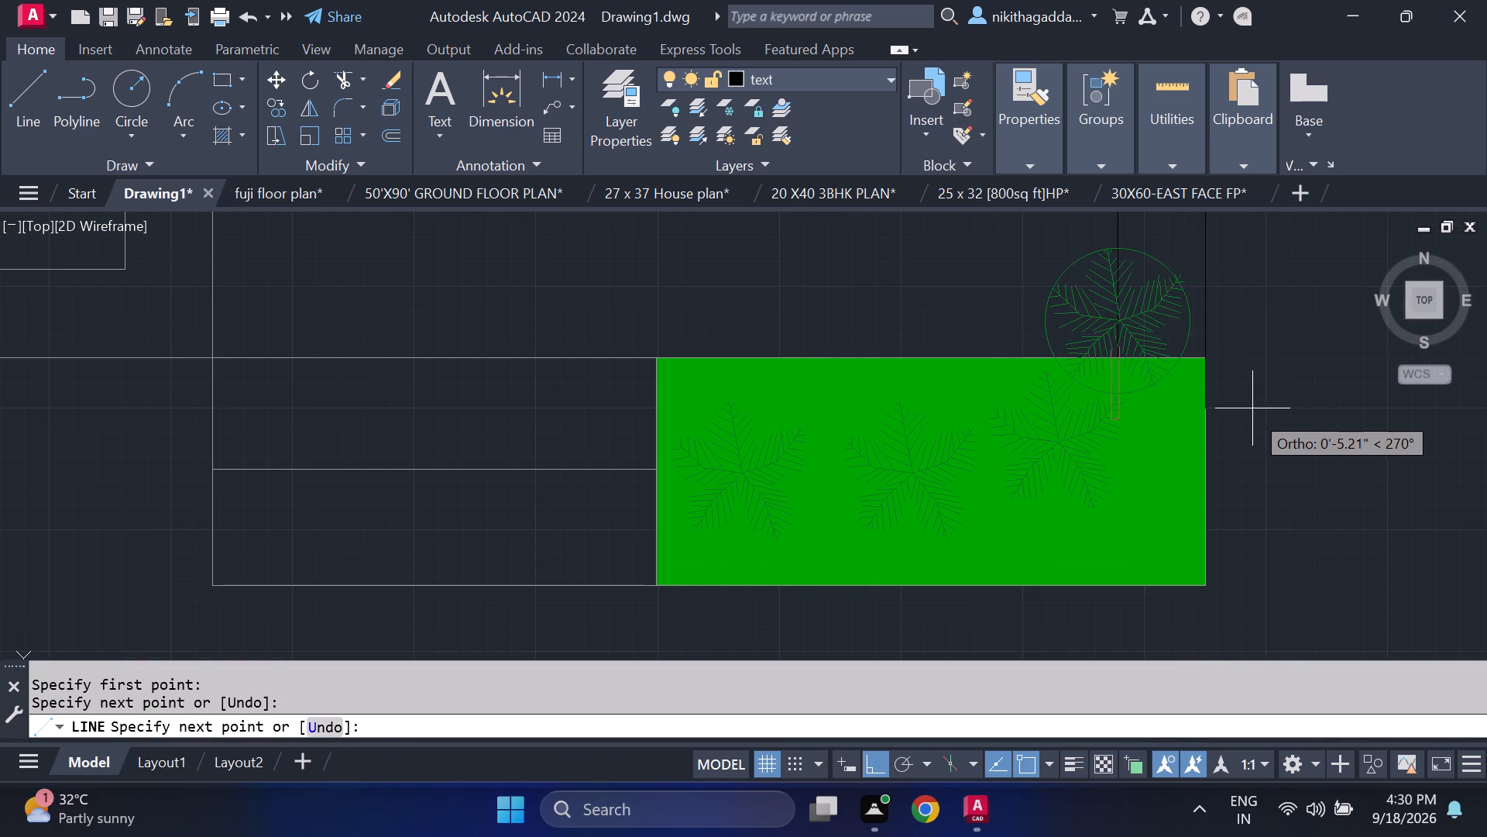
key(Escape)
scroll(774, 482, down, 2)
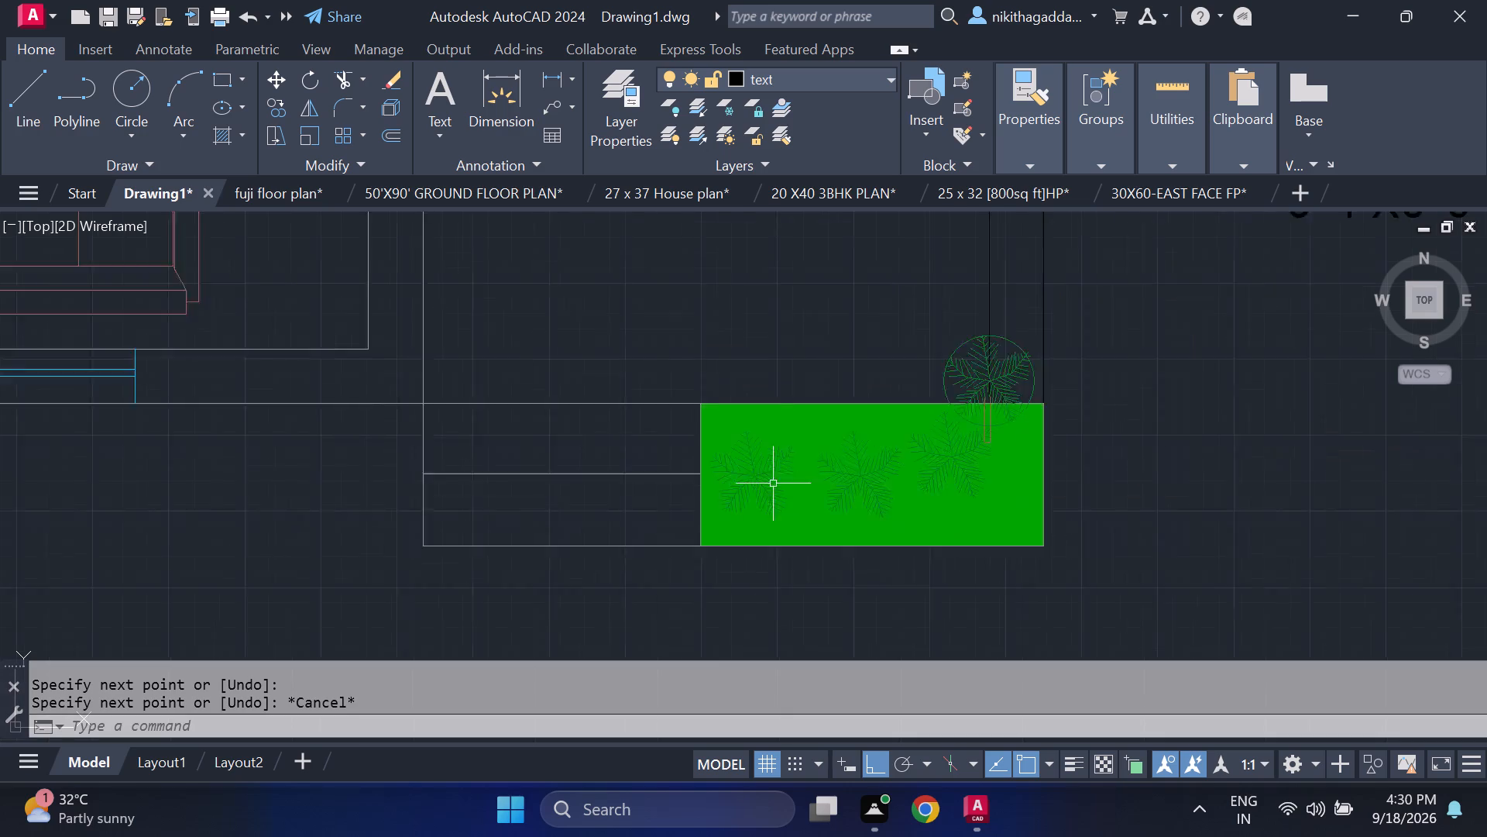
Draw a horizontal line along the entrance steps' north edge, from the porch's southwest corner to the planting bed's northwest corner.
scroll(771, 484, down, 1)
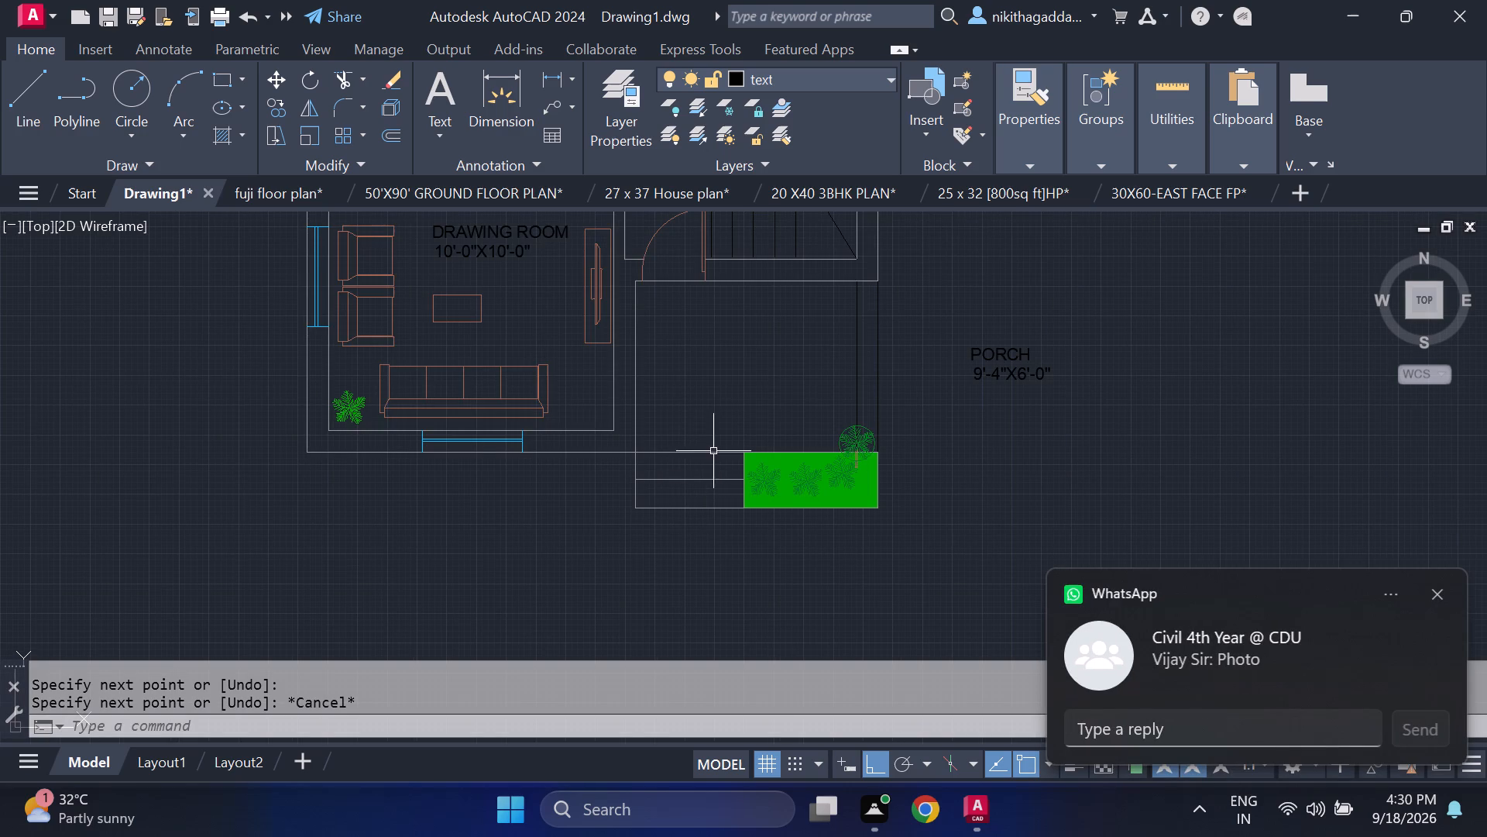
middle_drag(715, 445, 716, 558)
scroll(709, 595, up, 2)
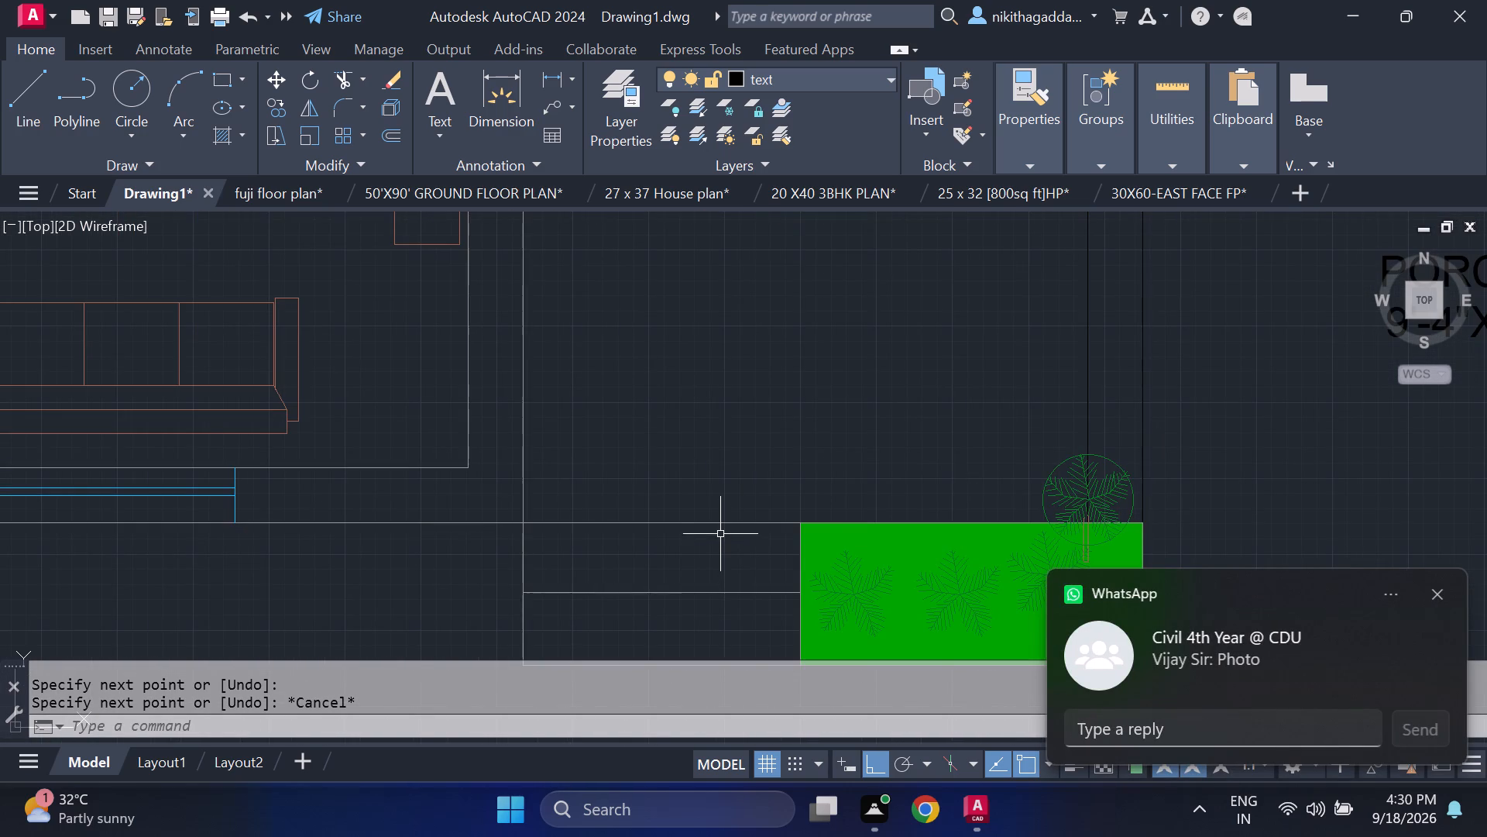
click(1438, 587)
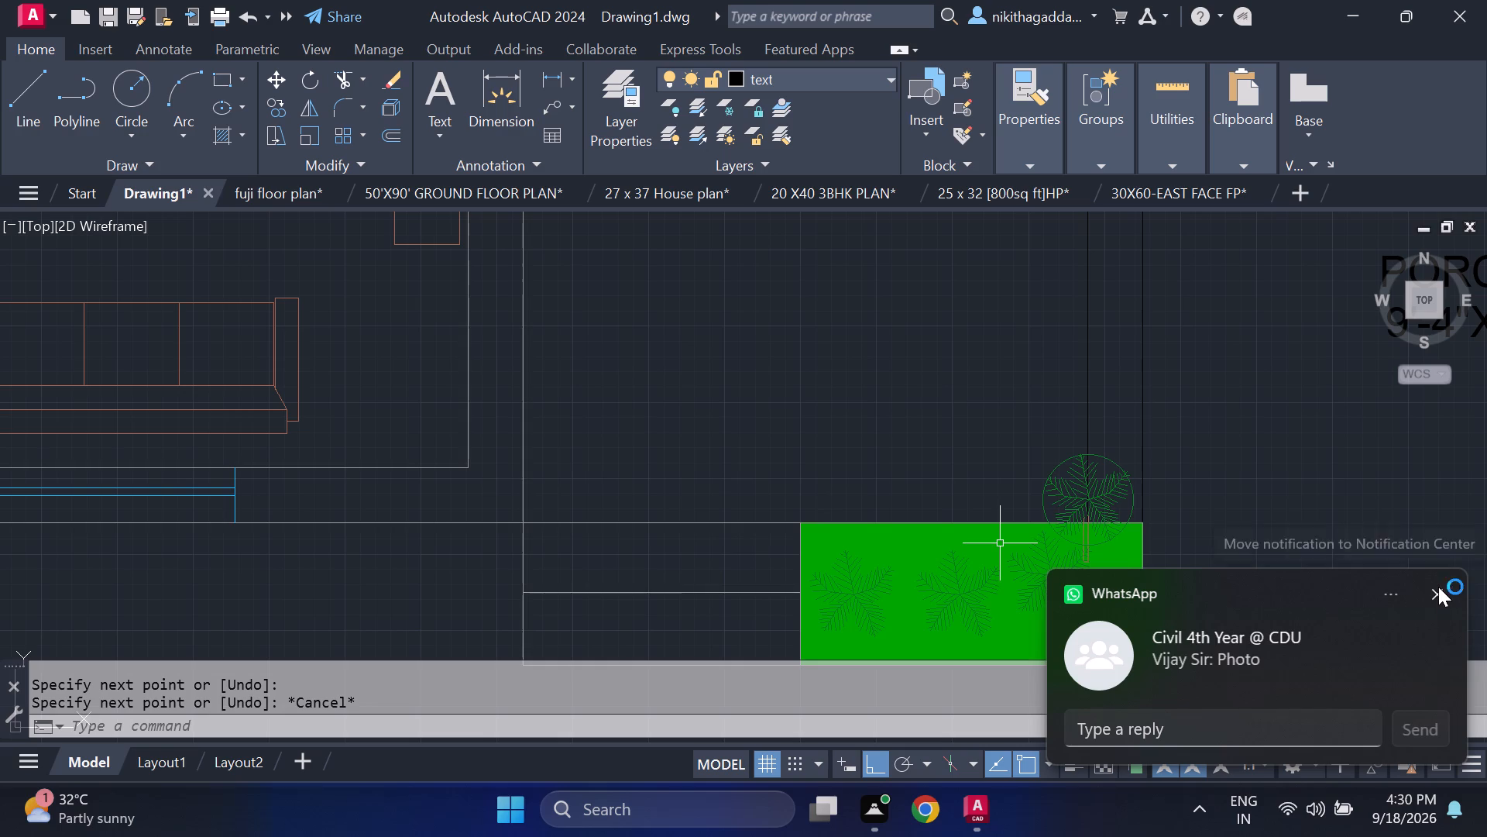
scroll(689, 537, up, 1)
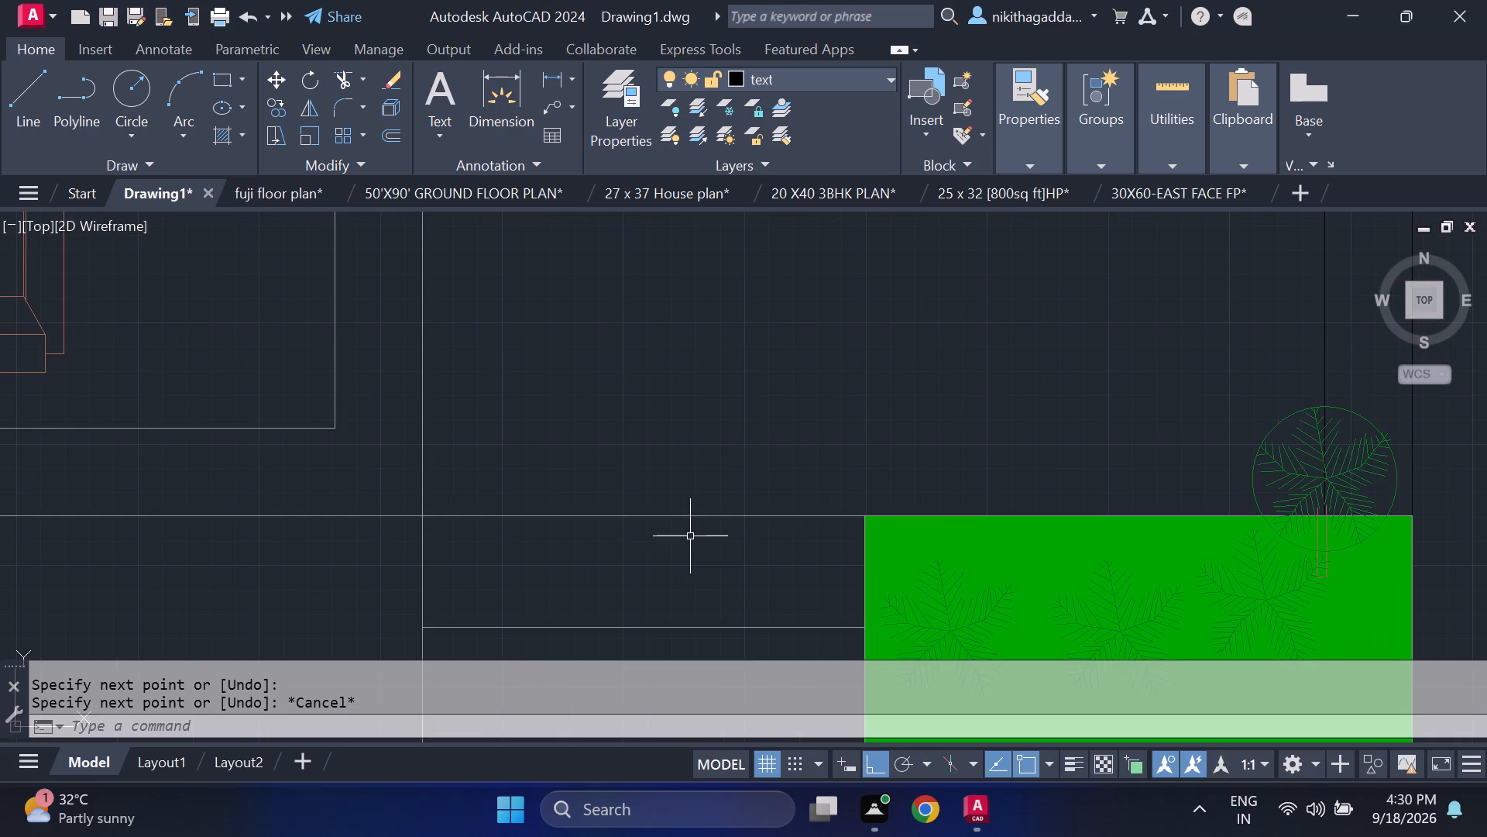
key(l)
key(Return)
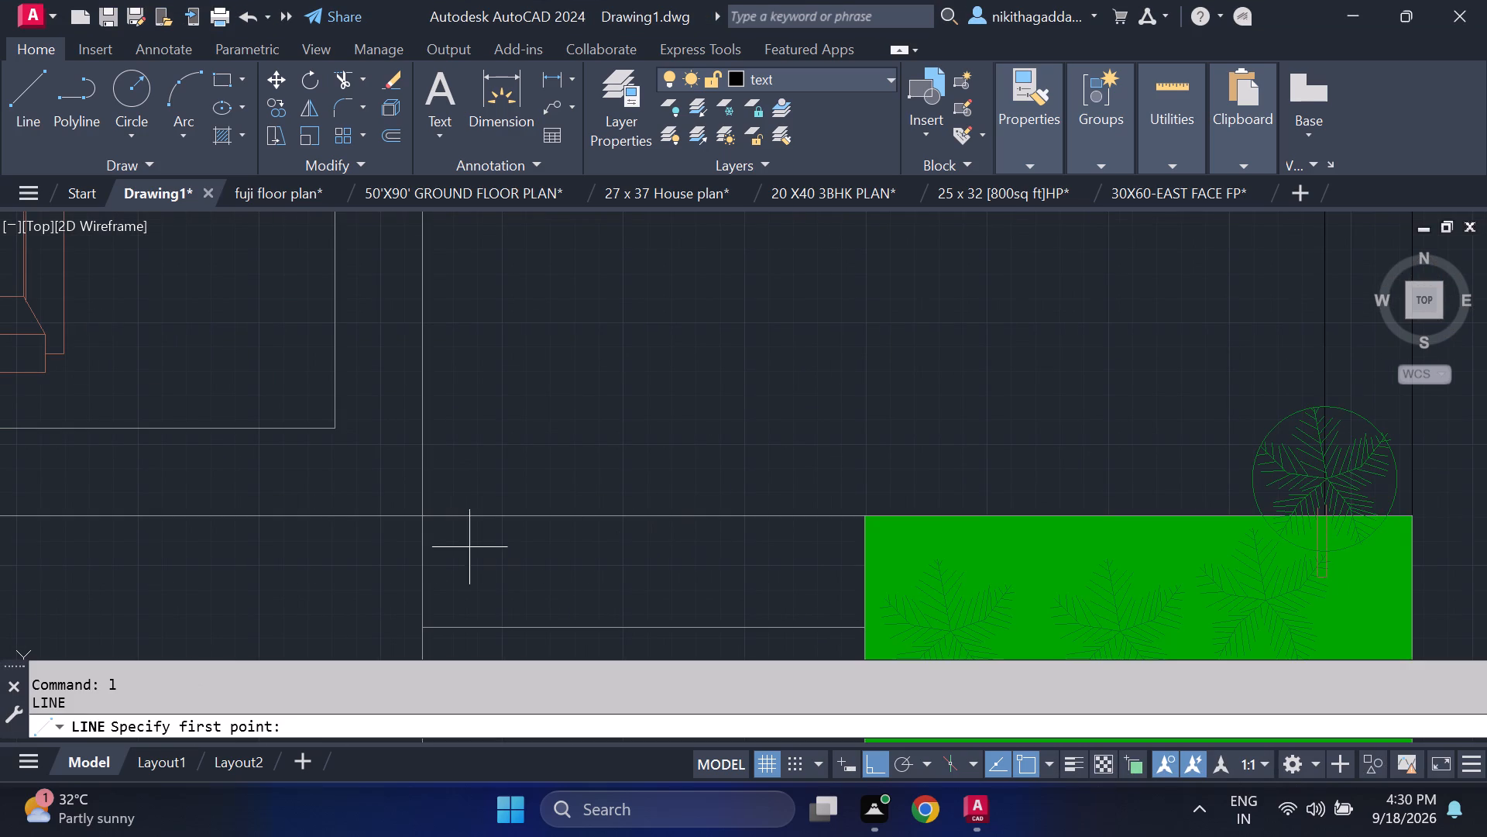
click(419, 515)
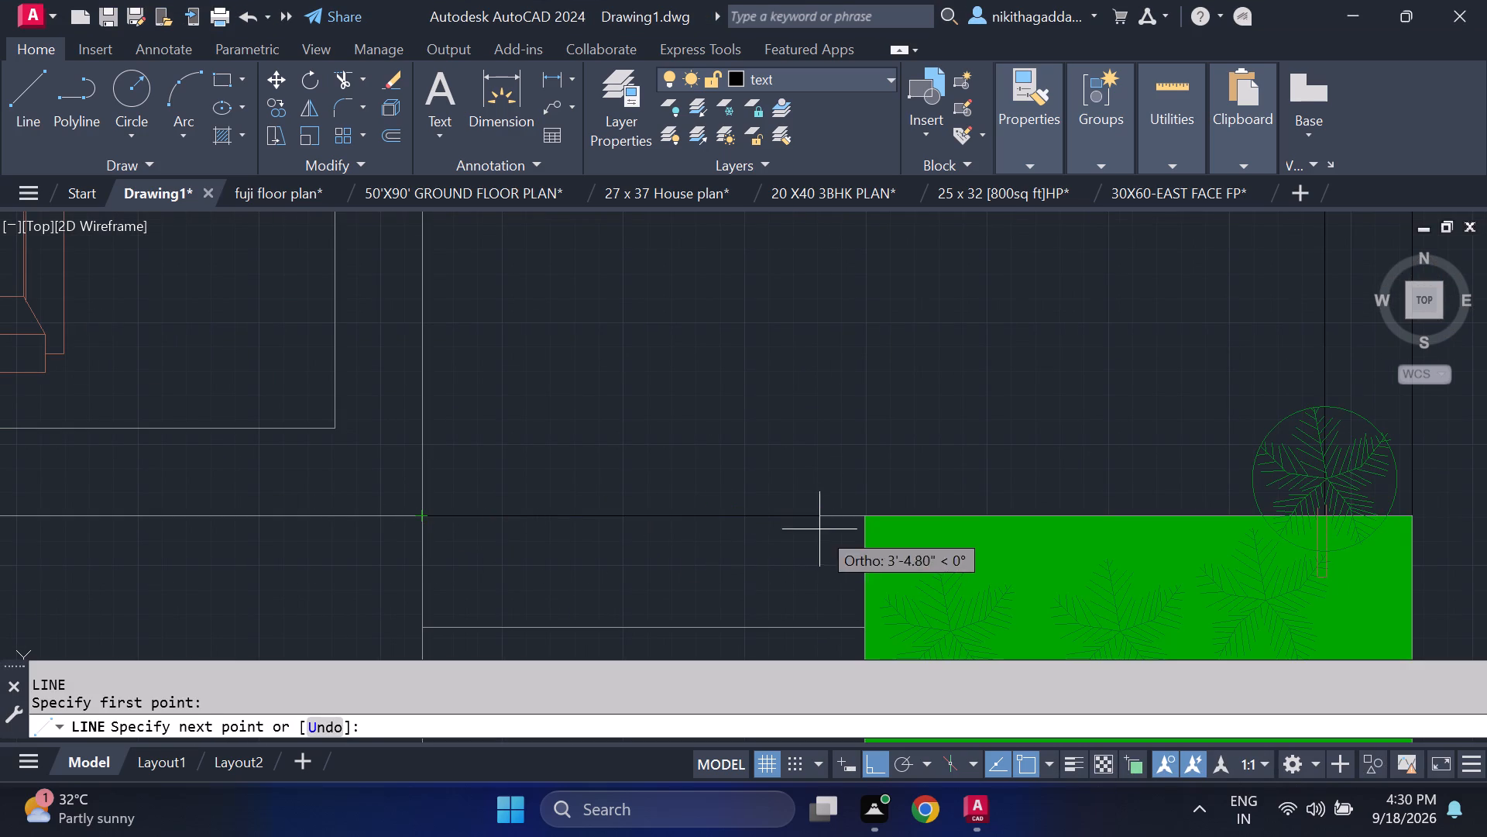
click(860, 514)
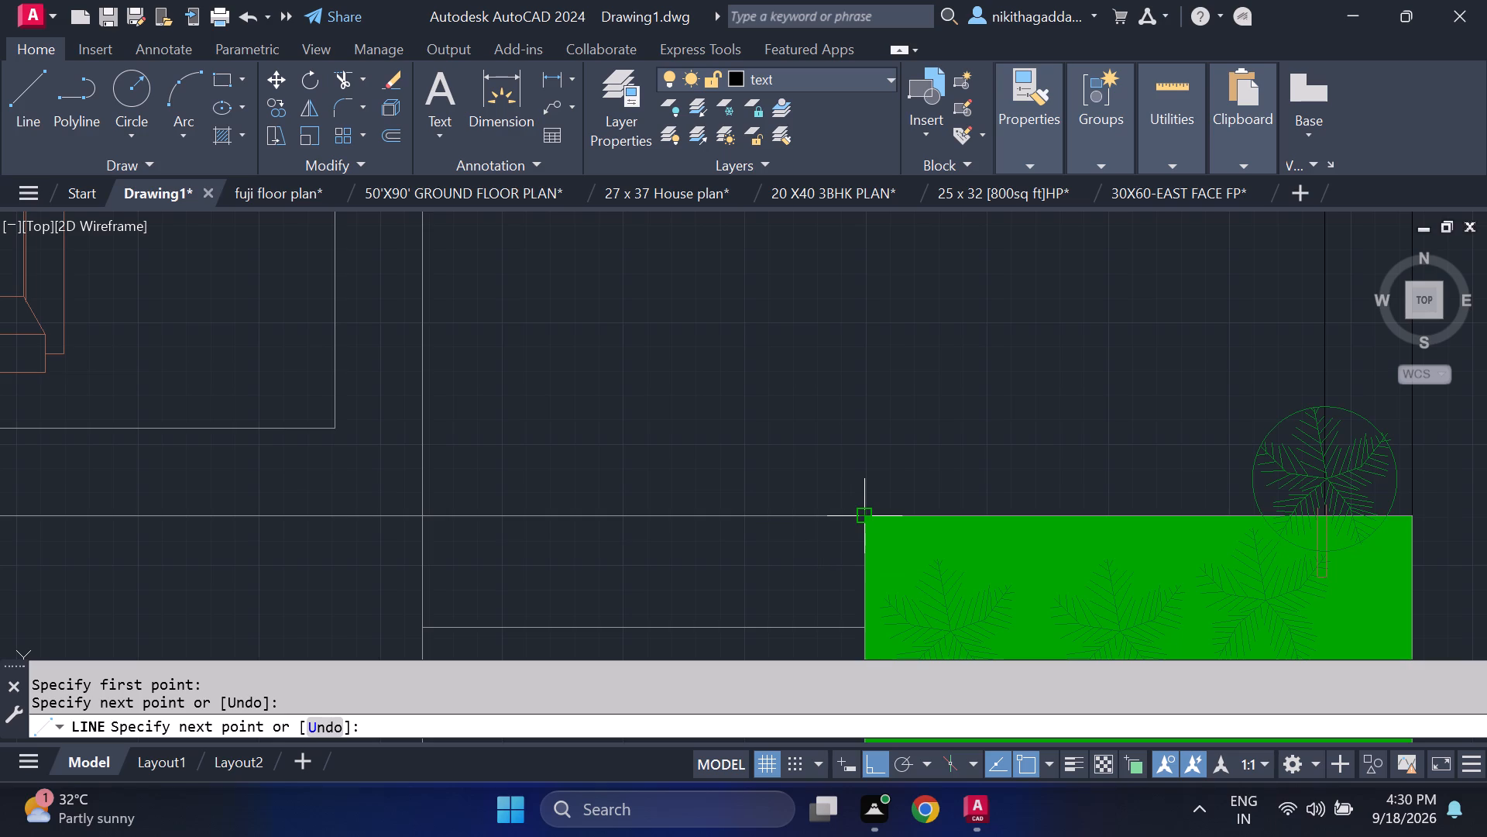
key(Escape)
Trim away the entrance steps' north, middle, south and west lines beside the planting bed.
text(tr)
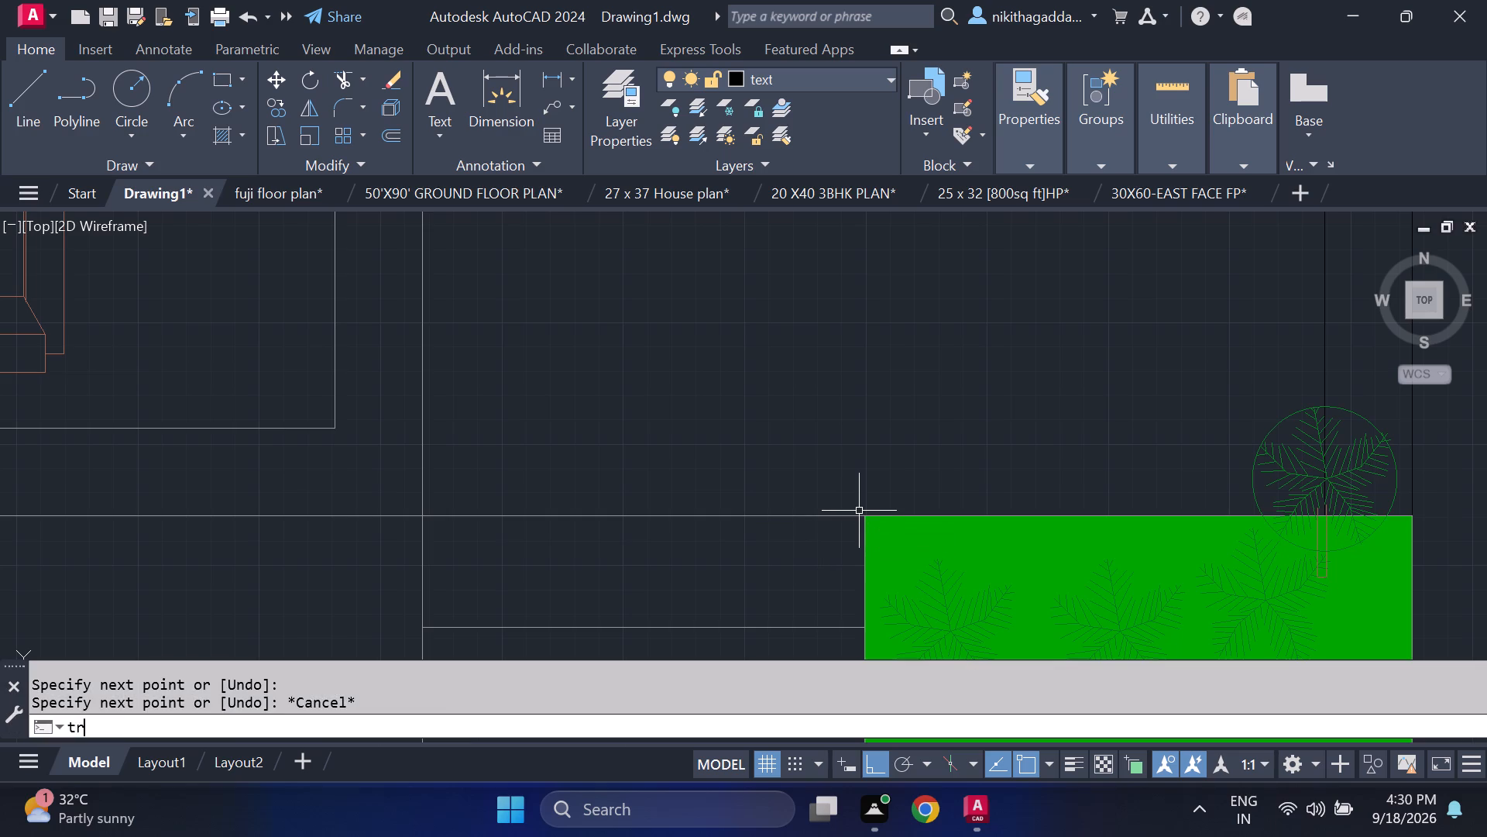
key(Return)
drag(663, 446, 668, 665)
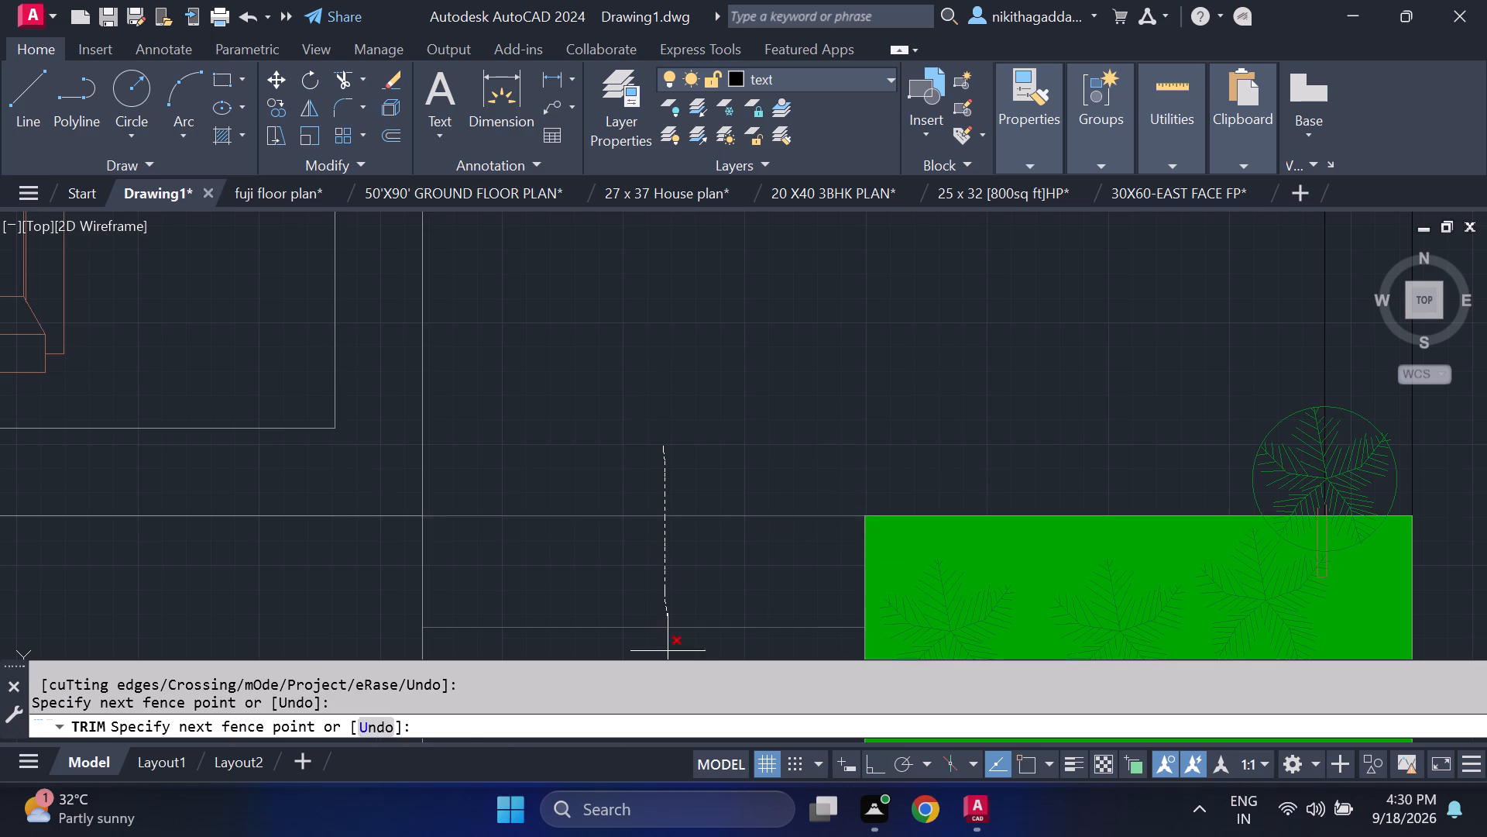
middle_drag(666, 603, 685, 350)
drag(682, 395, 682, 542)
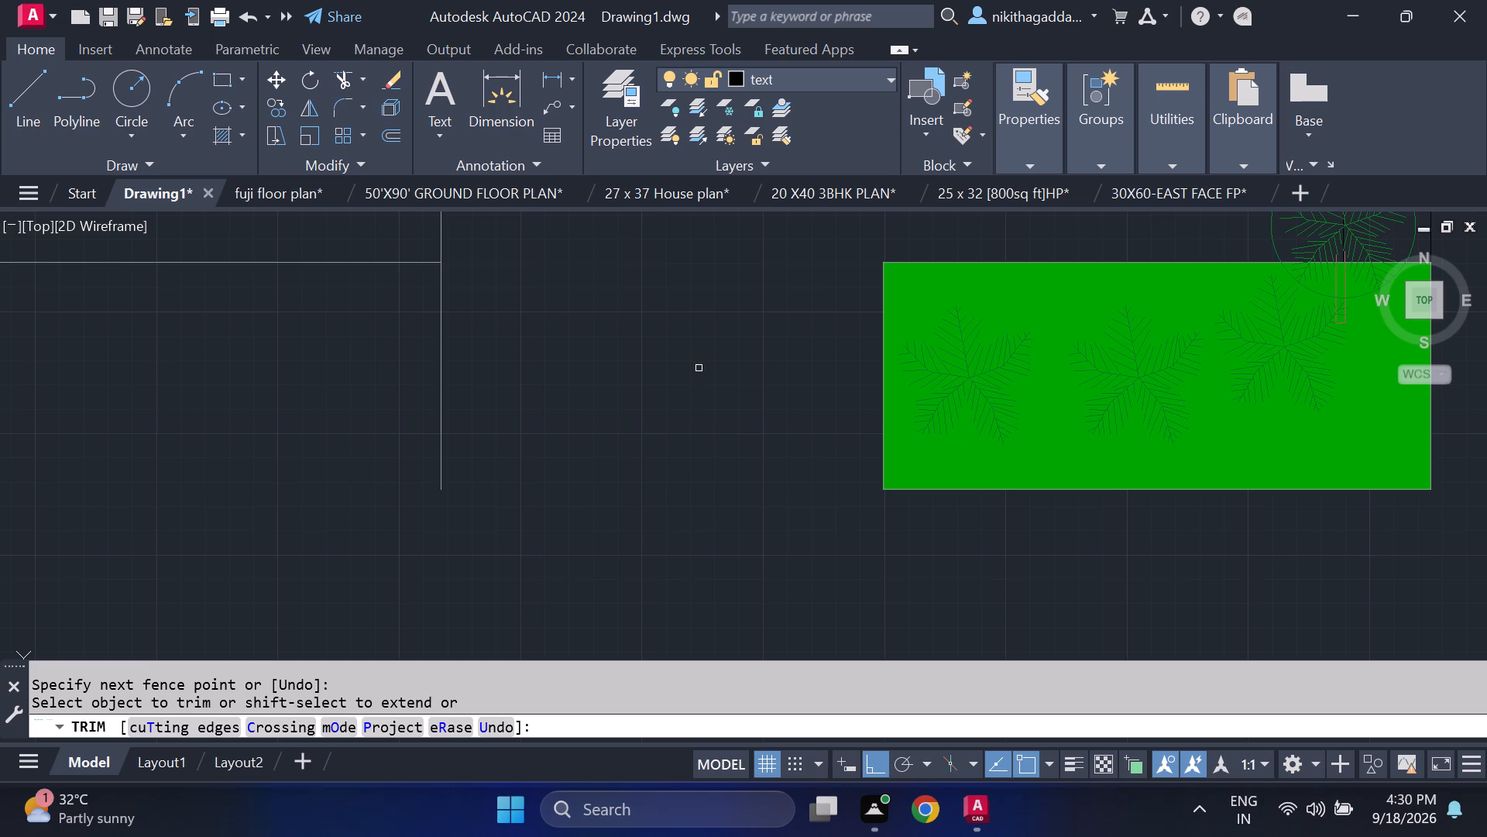
middle_drag(573, 491, 588, 554)
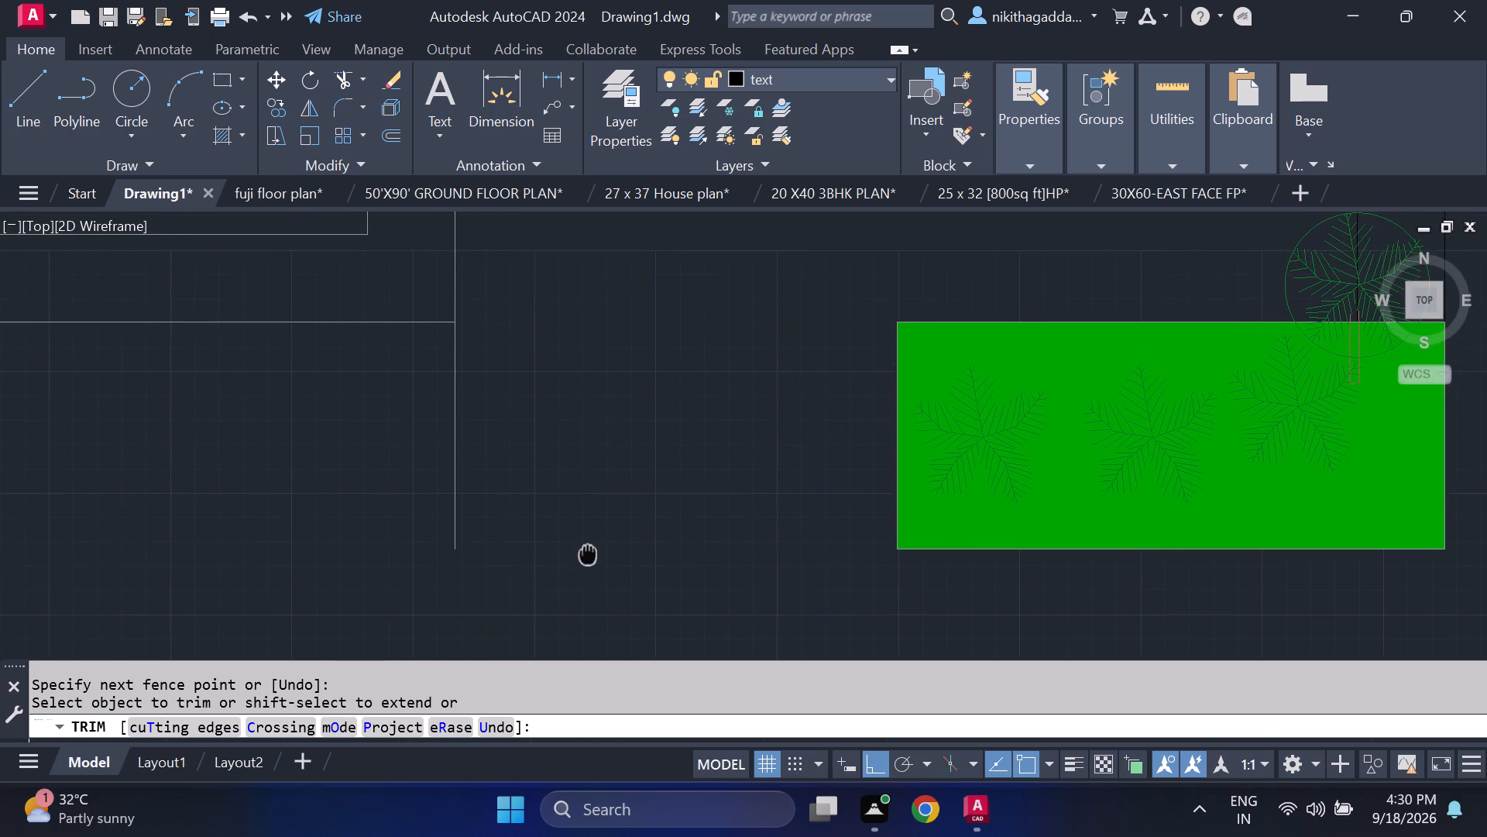
middle_drag(588, 554, 588, 552)
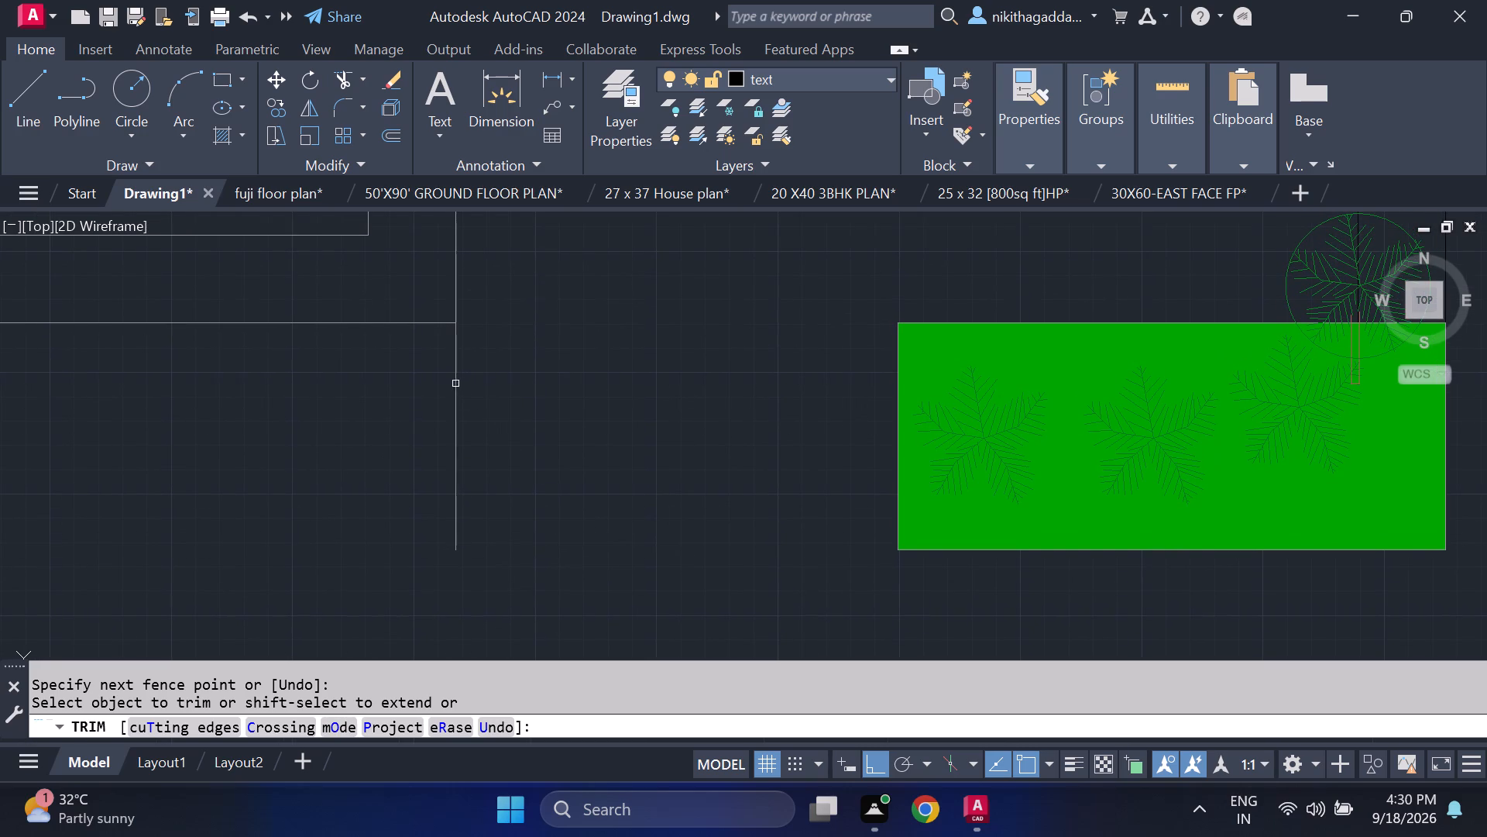
click(452, 378)
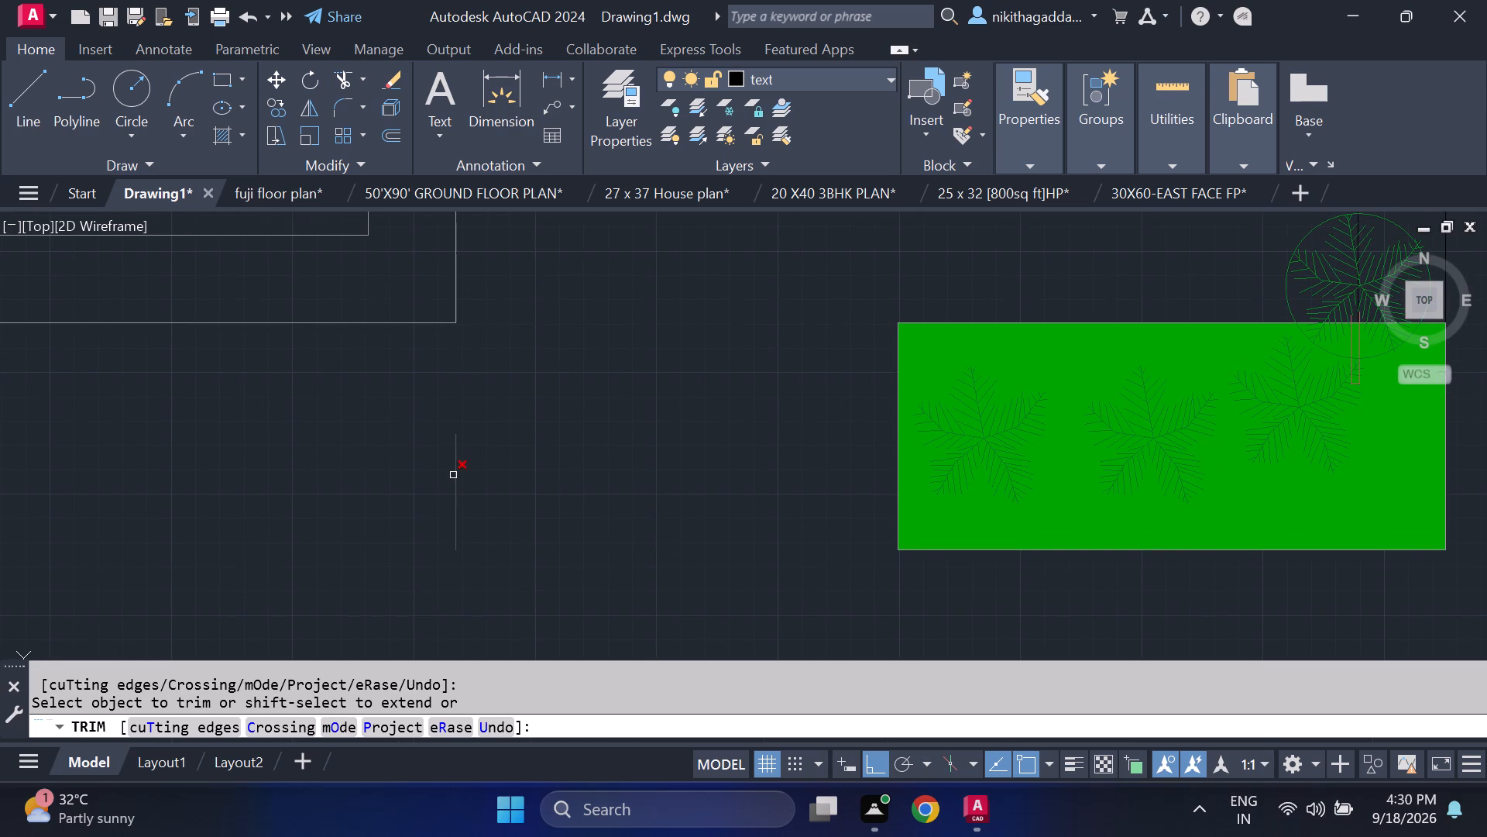
click(453, 477)
key(Escape)
Redraw the entrance steps west of the planting bed as a rectangular outline closing on the bed, with a horizontal tread line midway.
key(l)
key(Return)
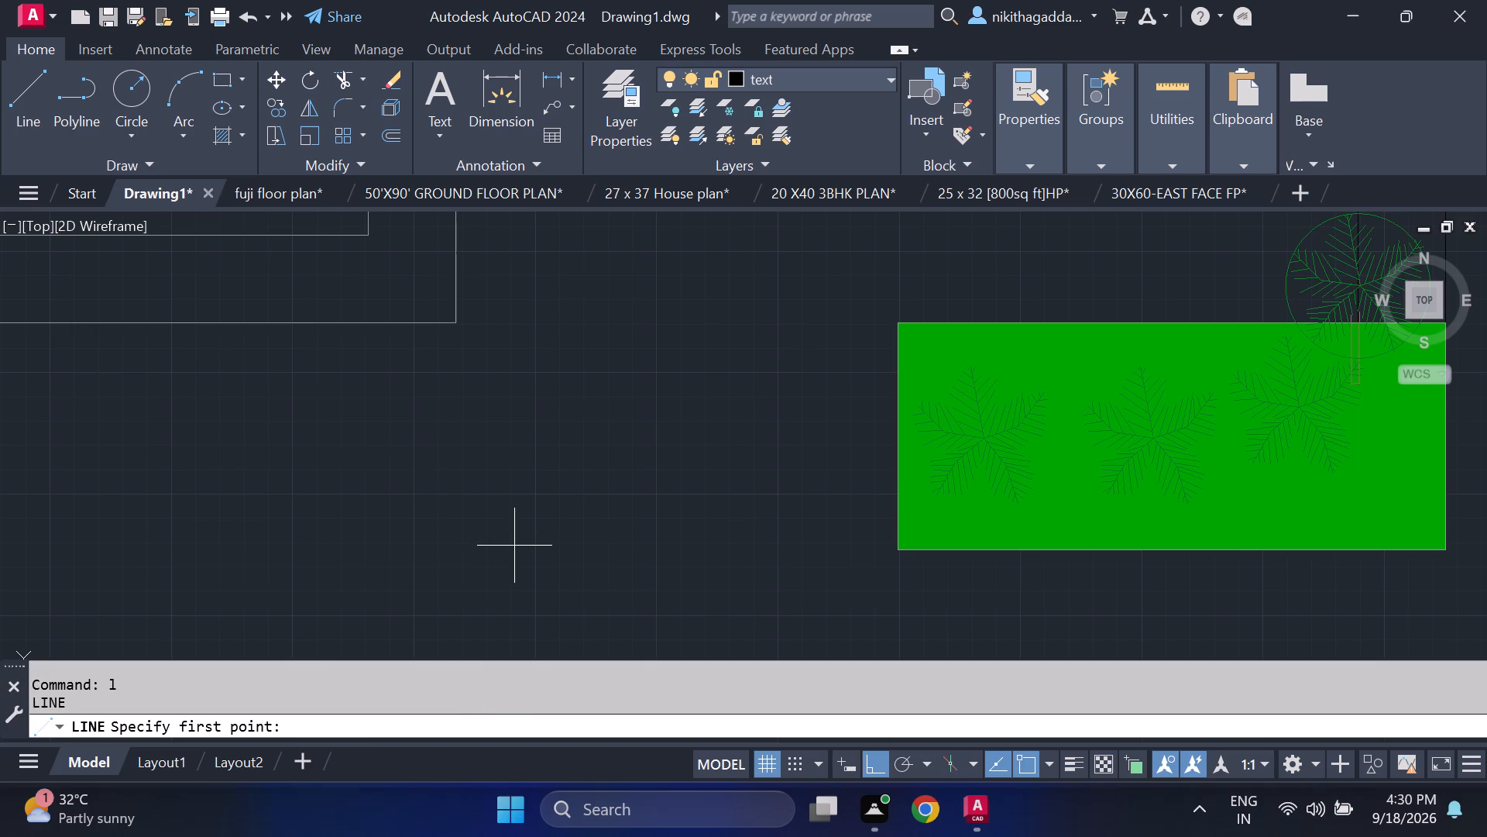
click(900, 551)
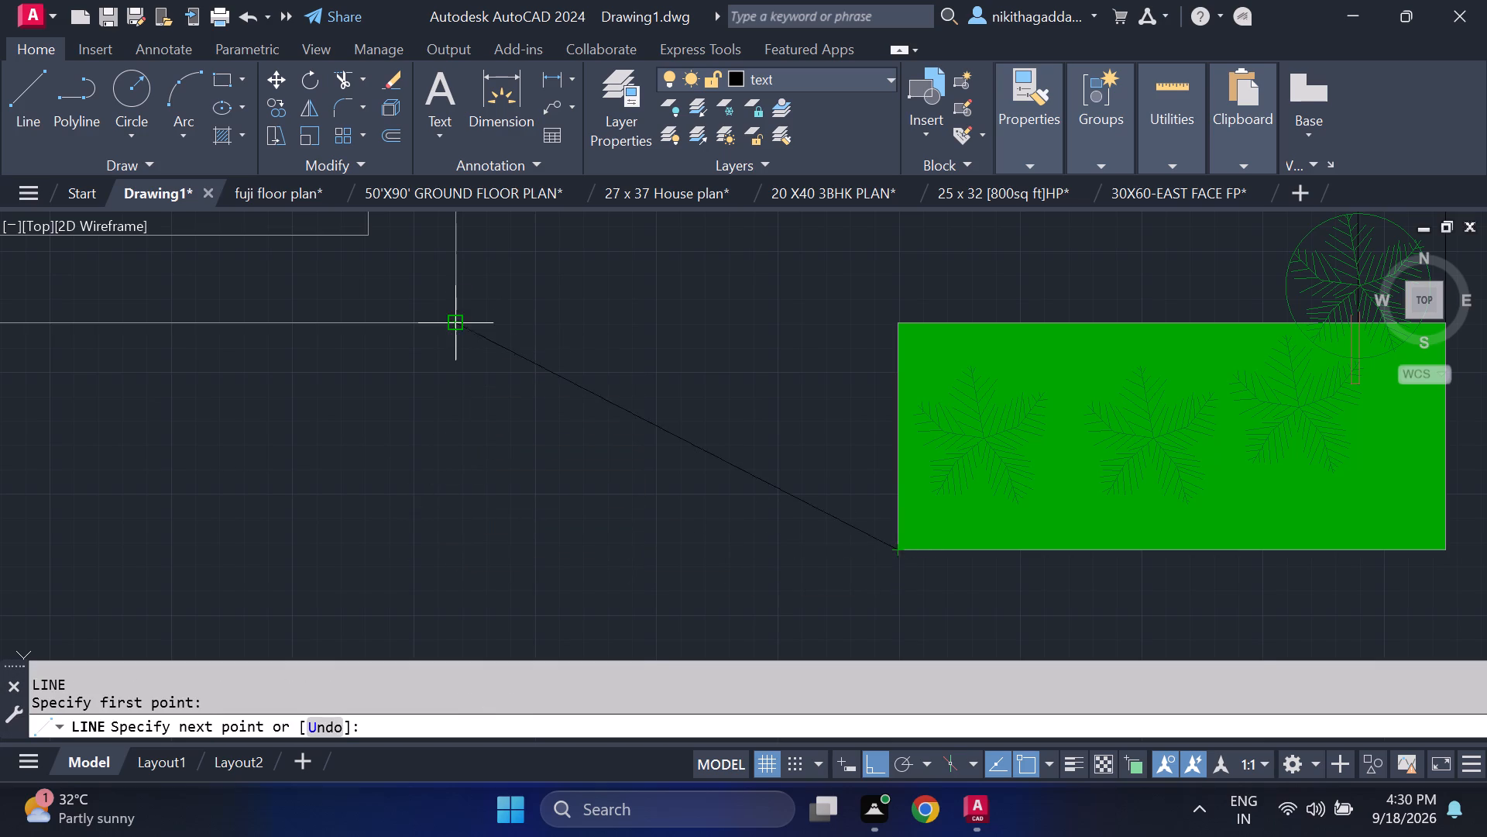
click(455, 551)
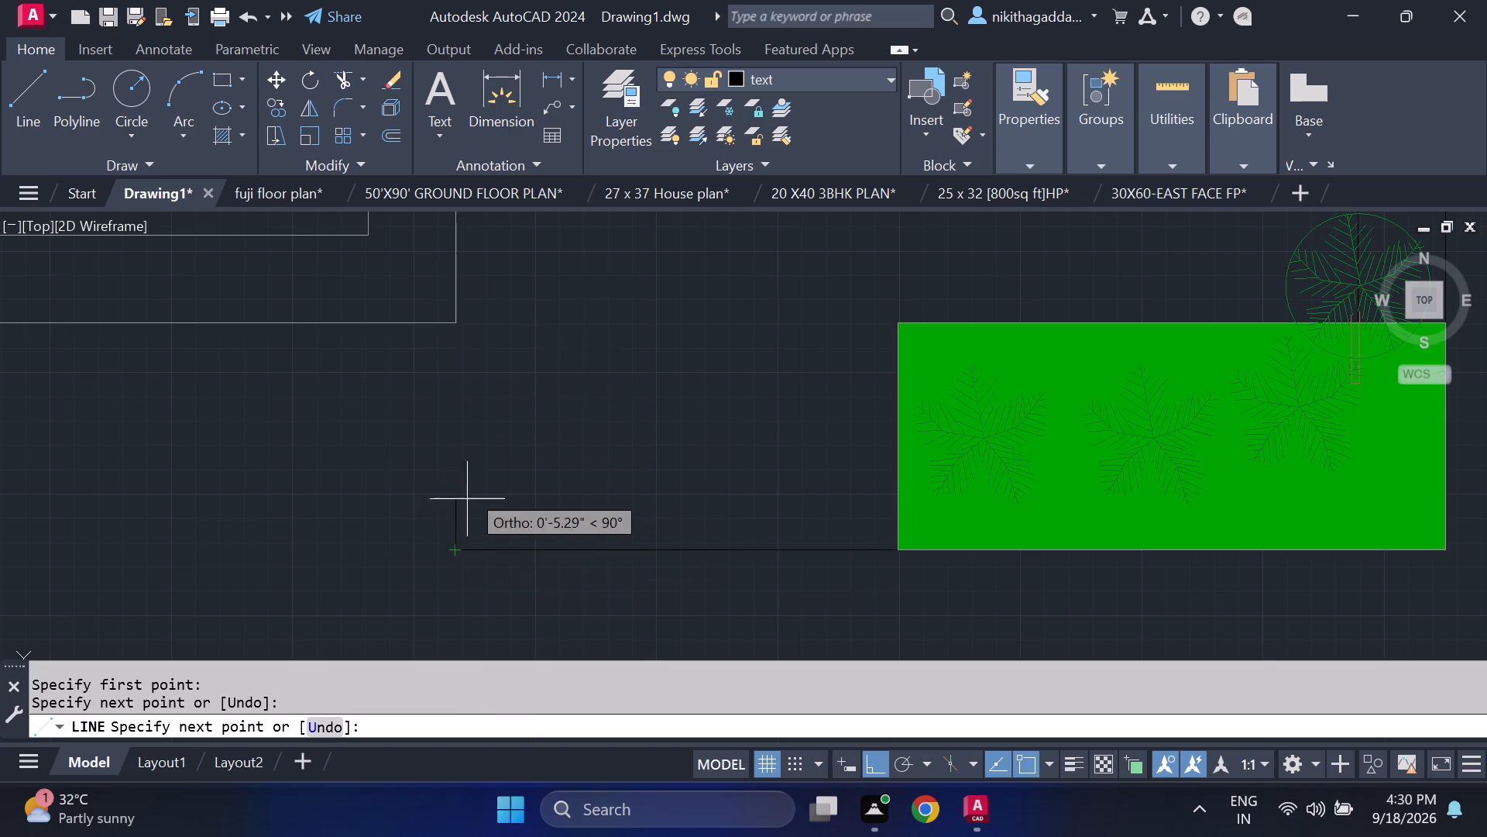
click(462, 329)
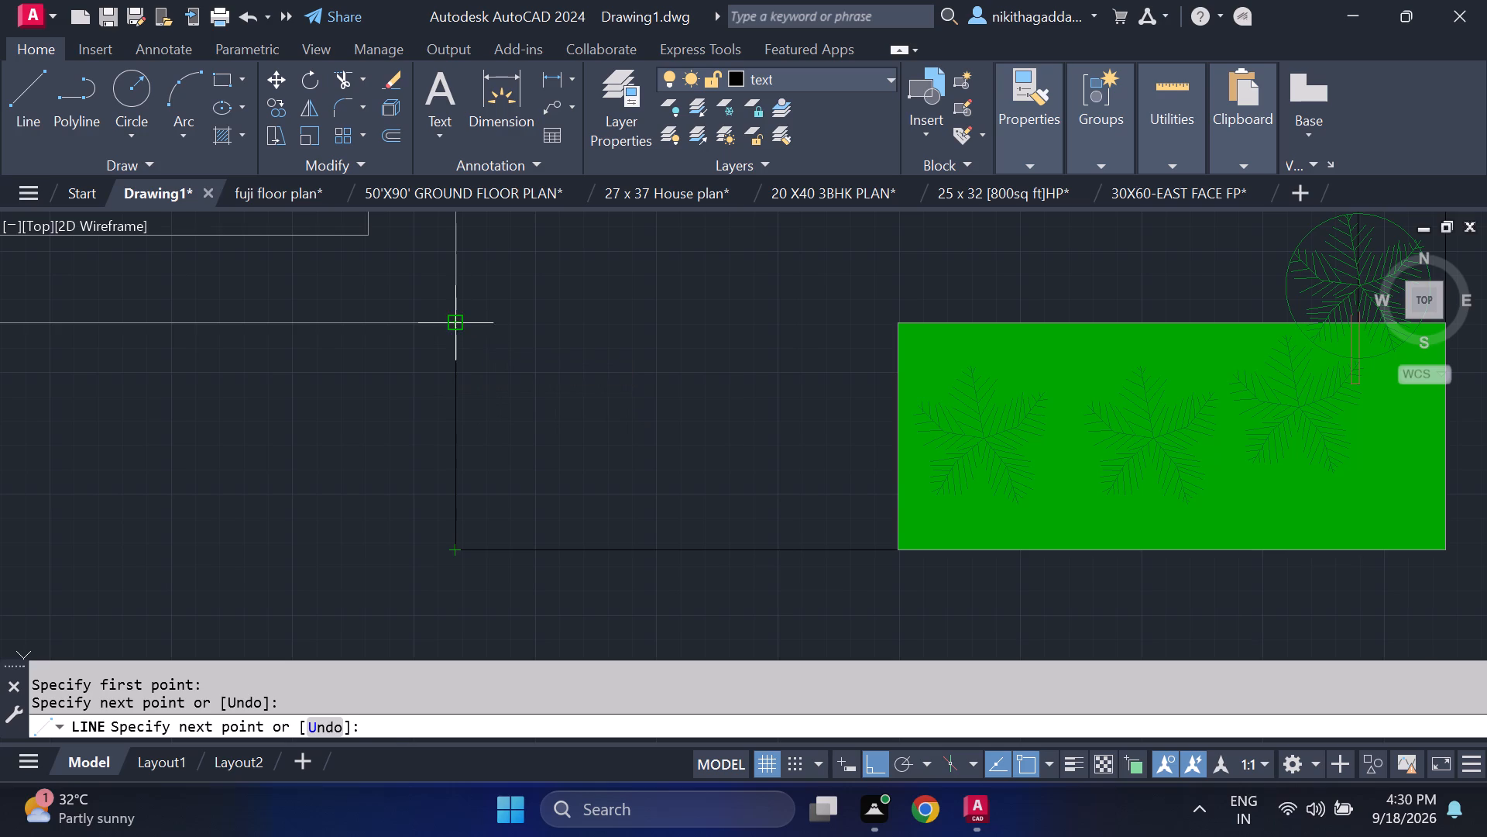
click(898, 325)
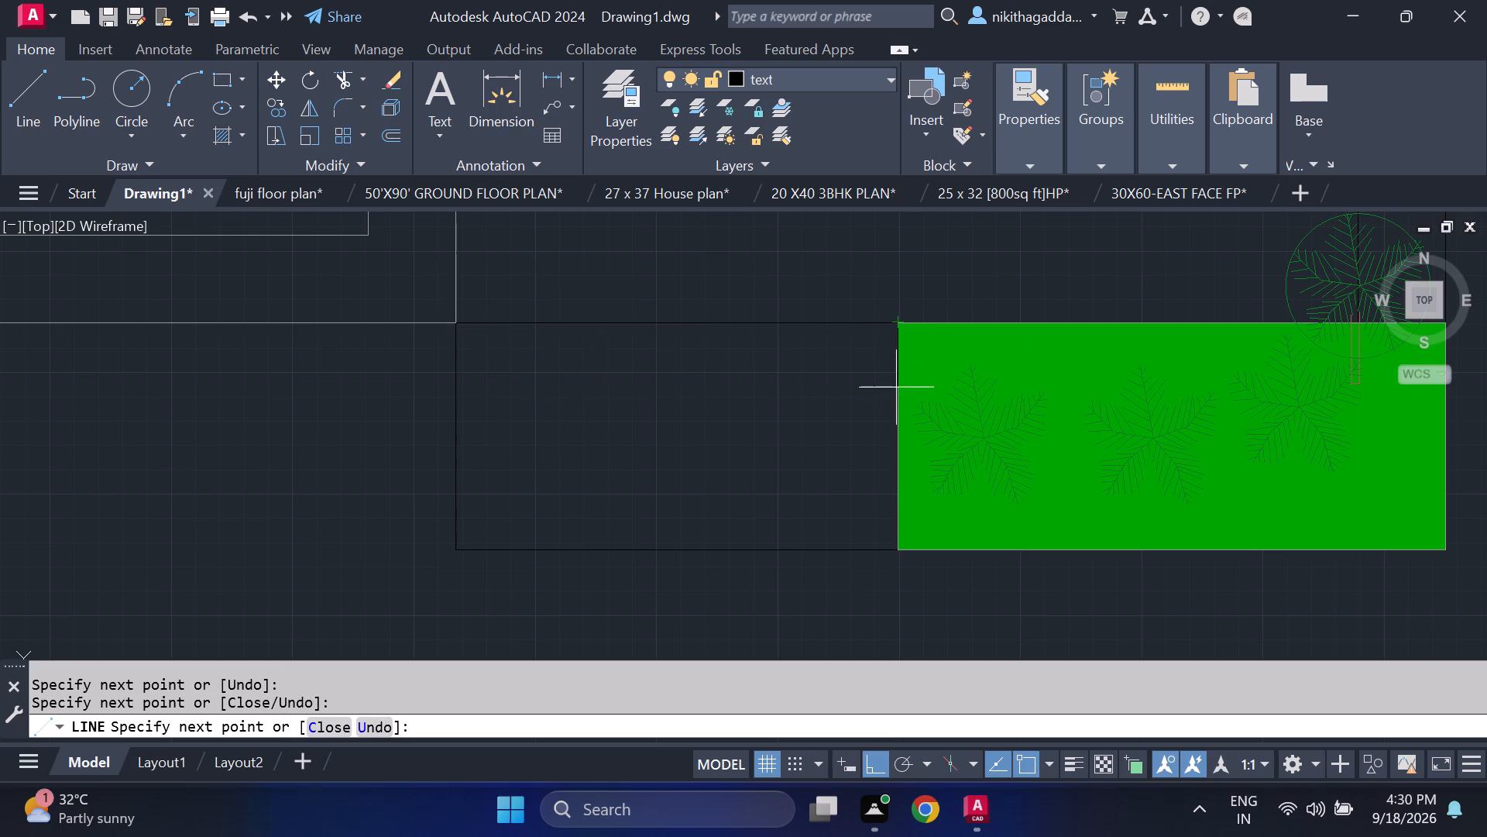
click(894, 442)
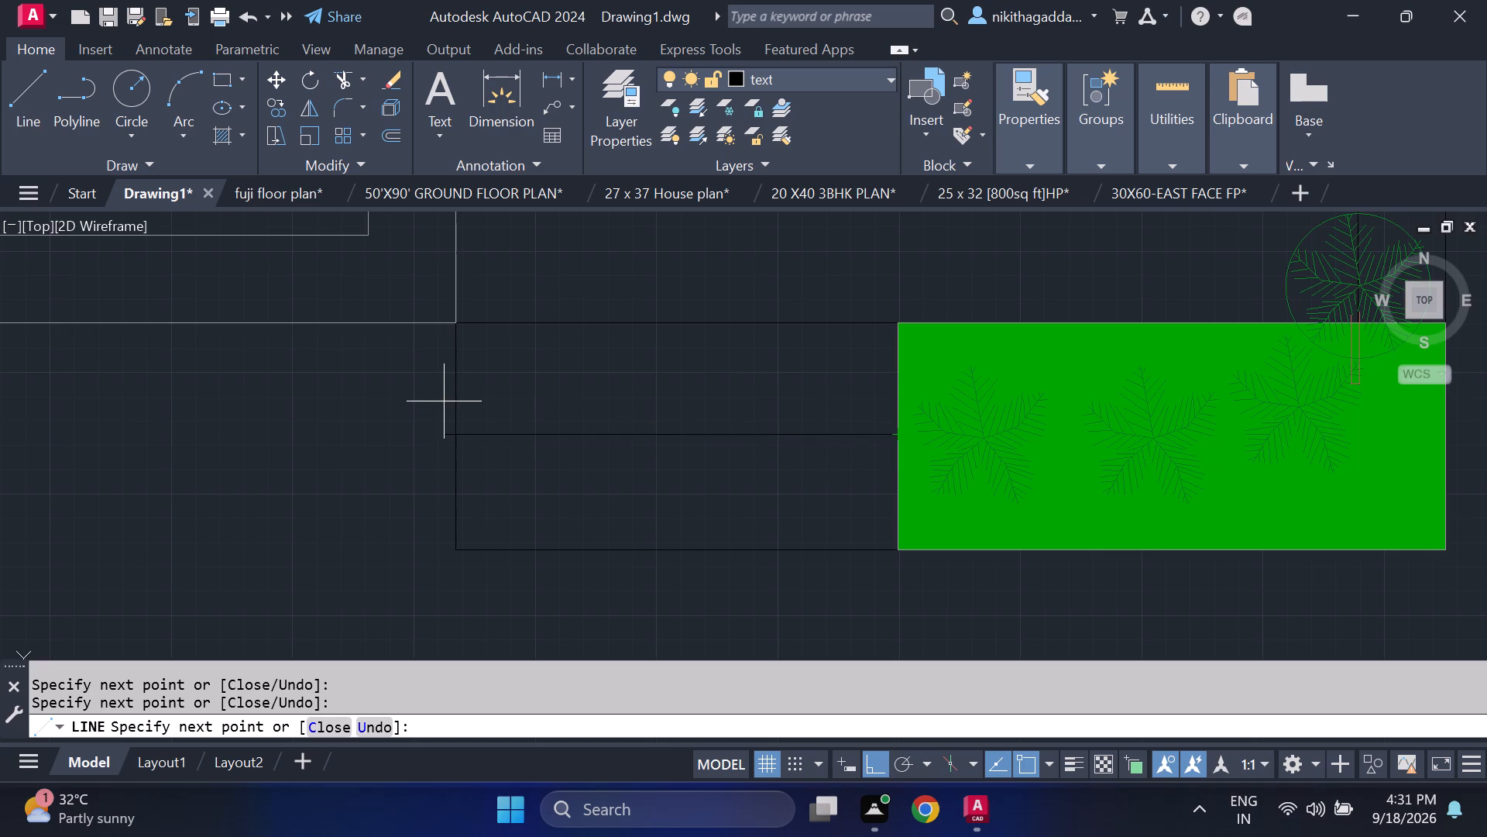
click(452, 439)
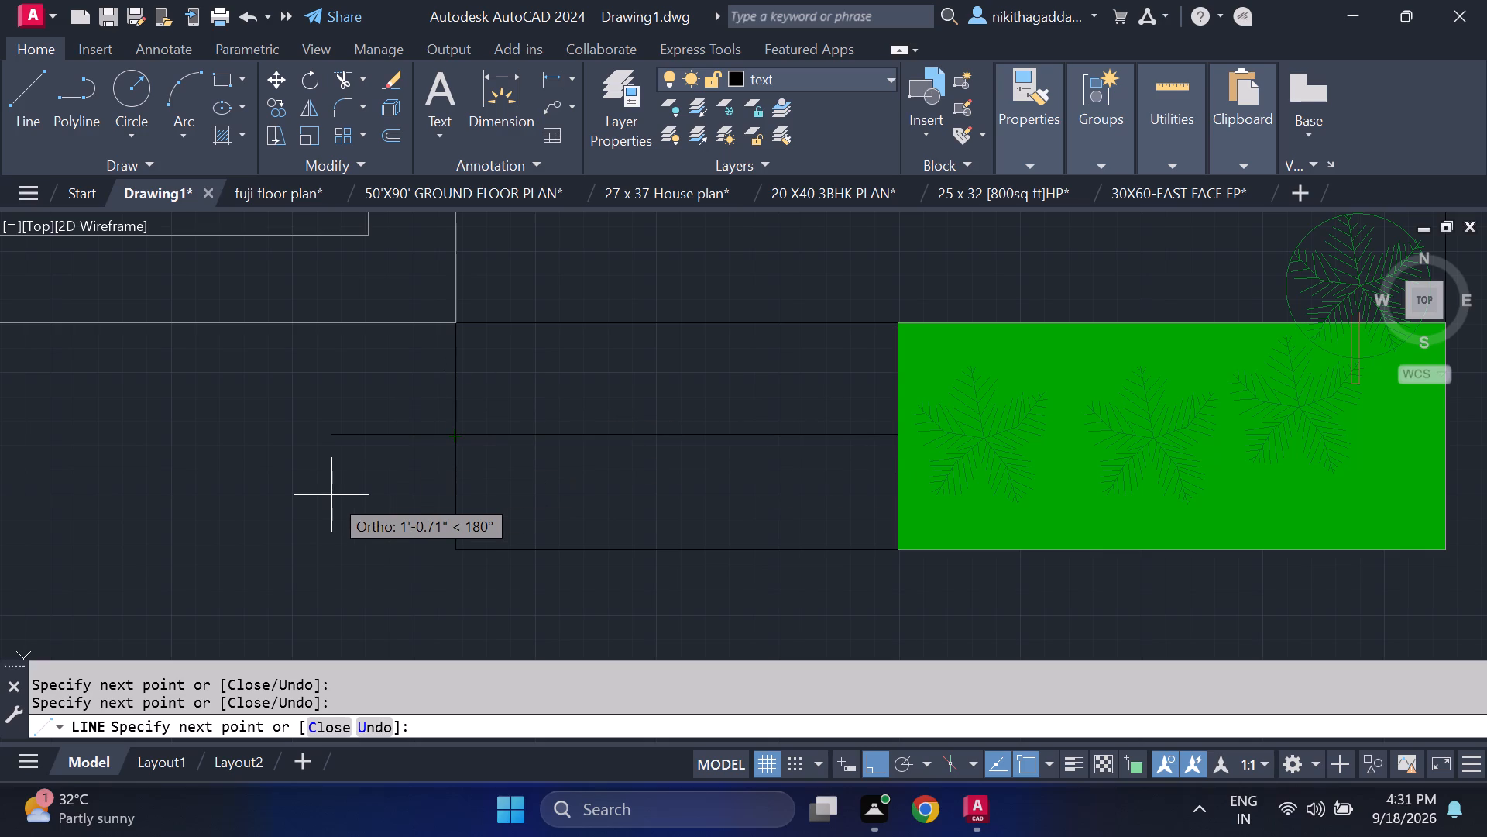
key(Escape)
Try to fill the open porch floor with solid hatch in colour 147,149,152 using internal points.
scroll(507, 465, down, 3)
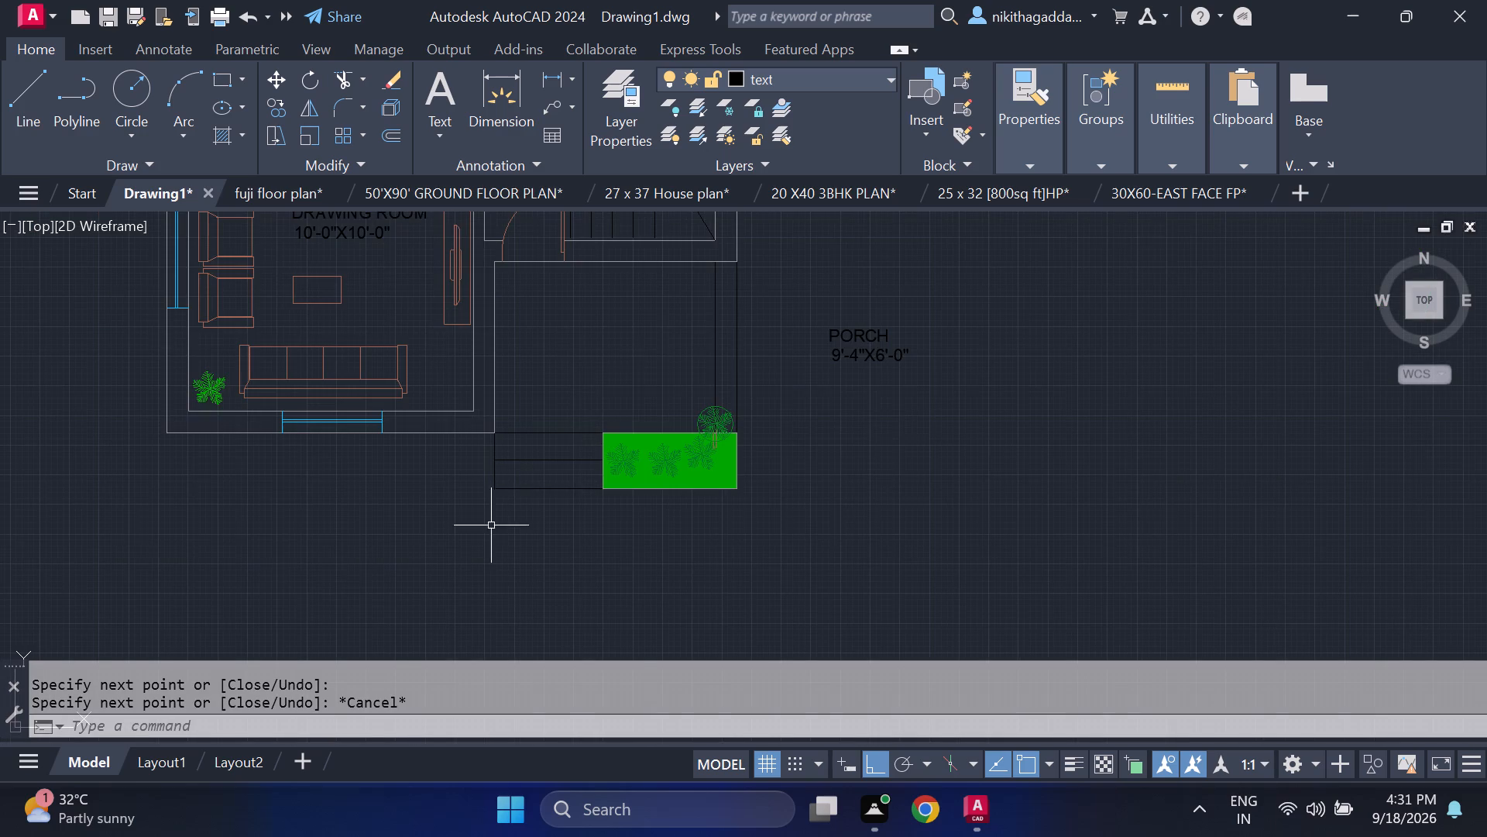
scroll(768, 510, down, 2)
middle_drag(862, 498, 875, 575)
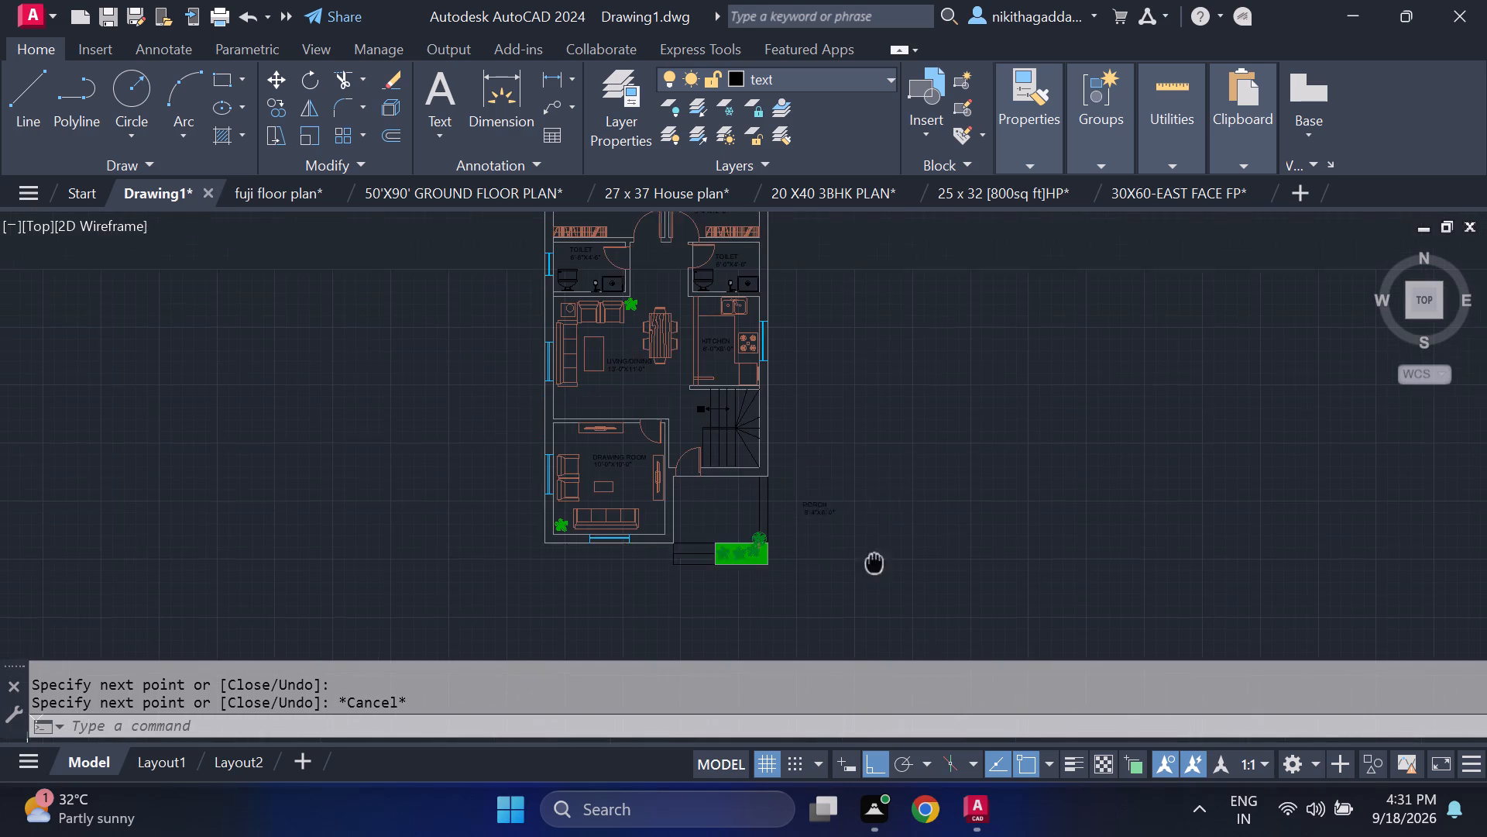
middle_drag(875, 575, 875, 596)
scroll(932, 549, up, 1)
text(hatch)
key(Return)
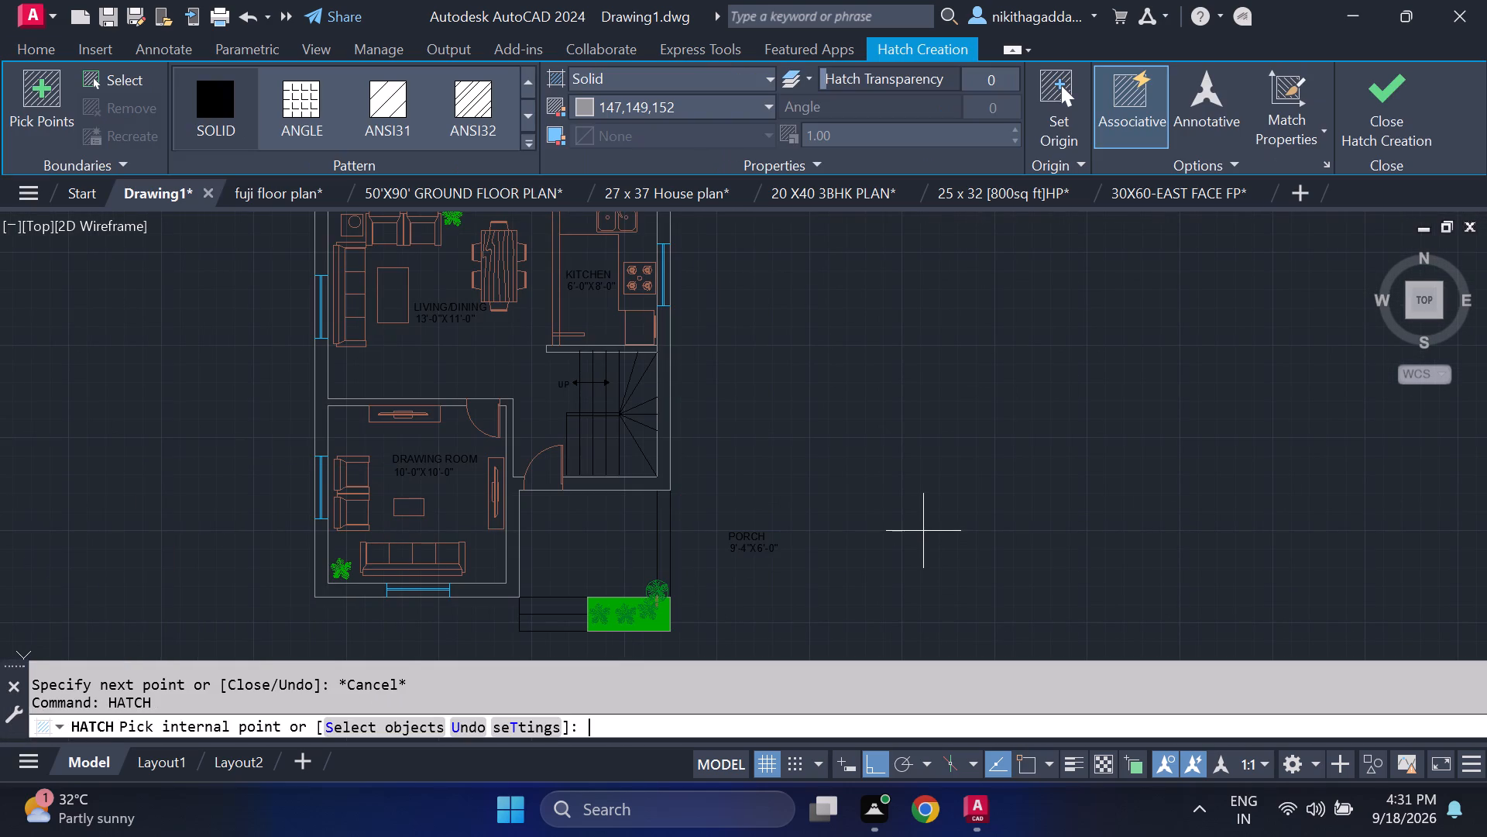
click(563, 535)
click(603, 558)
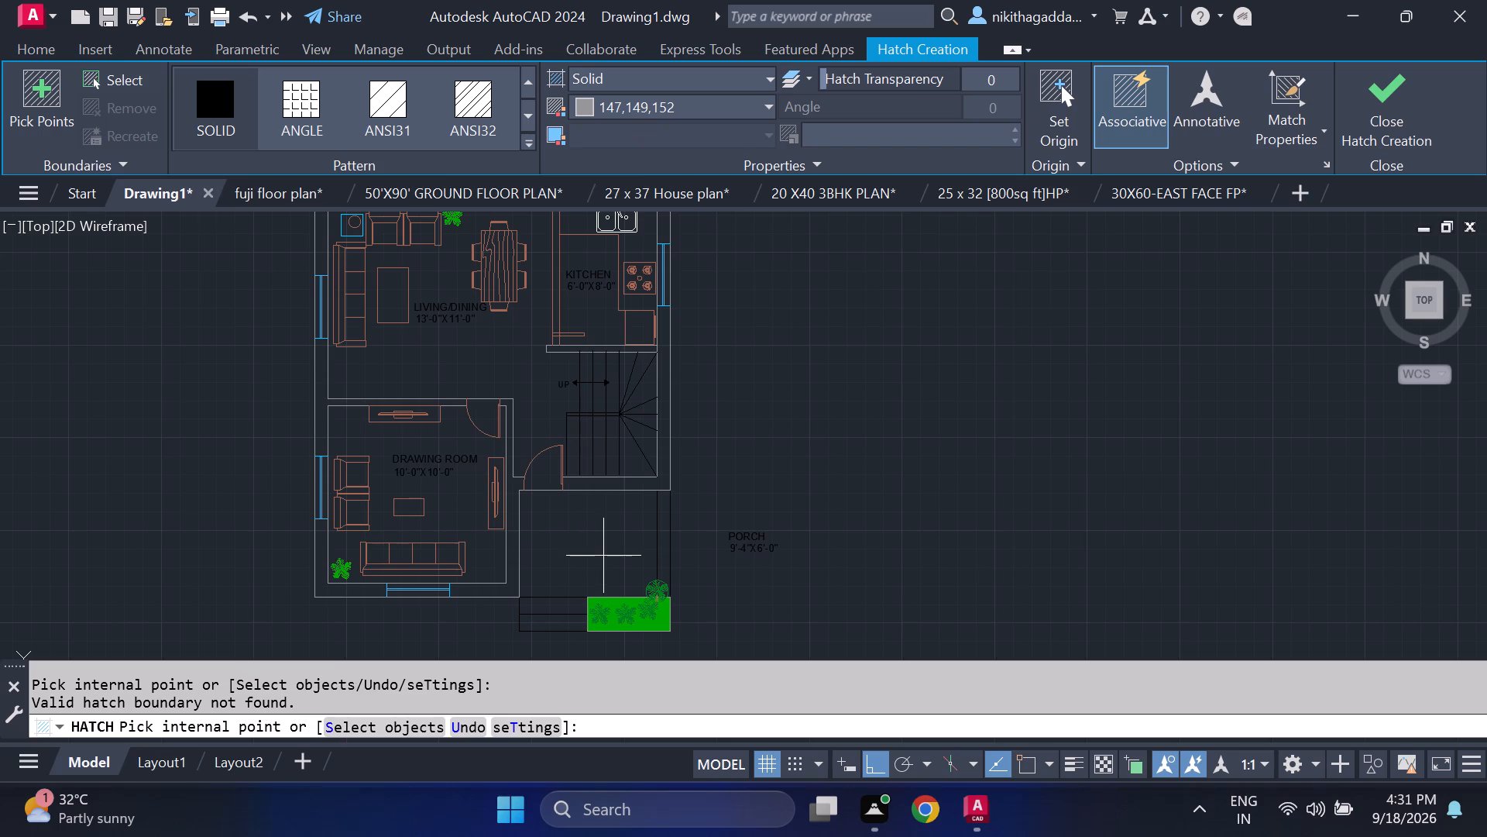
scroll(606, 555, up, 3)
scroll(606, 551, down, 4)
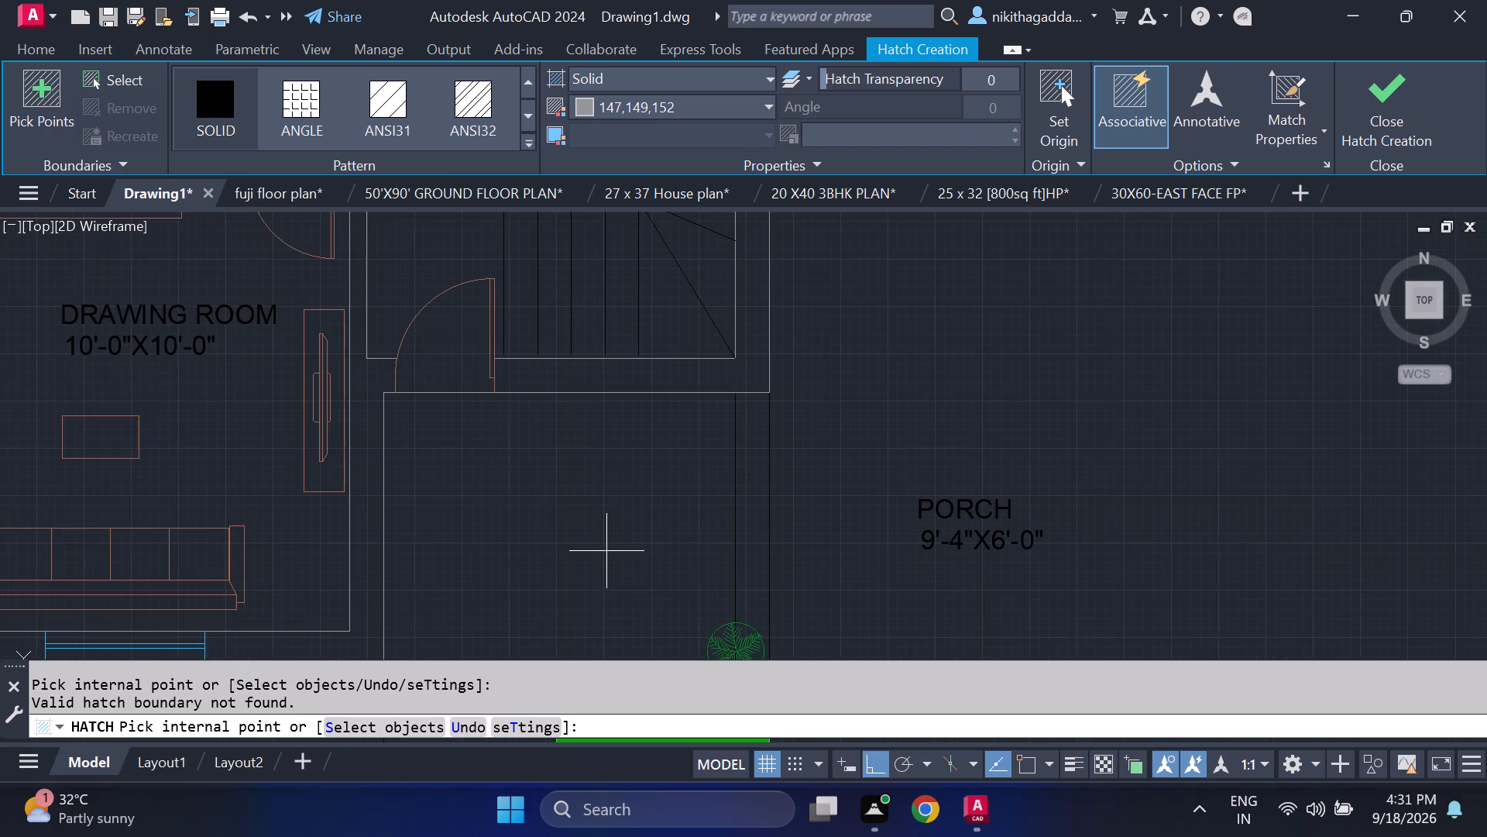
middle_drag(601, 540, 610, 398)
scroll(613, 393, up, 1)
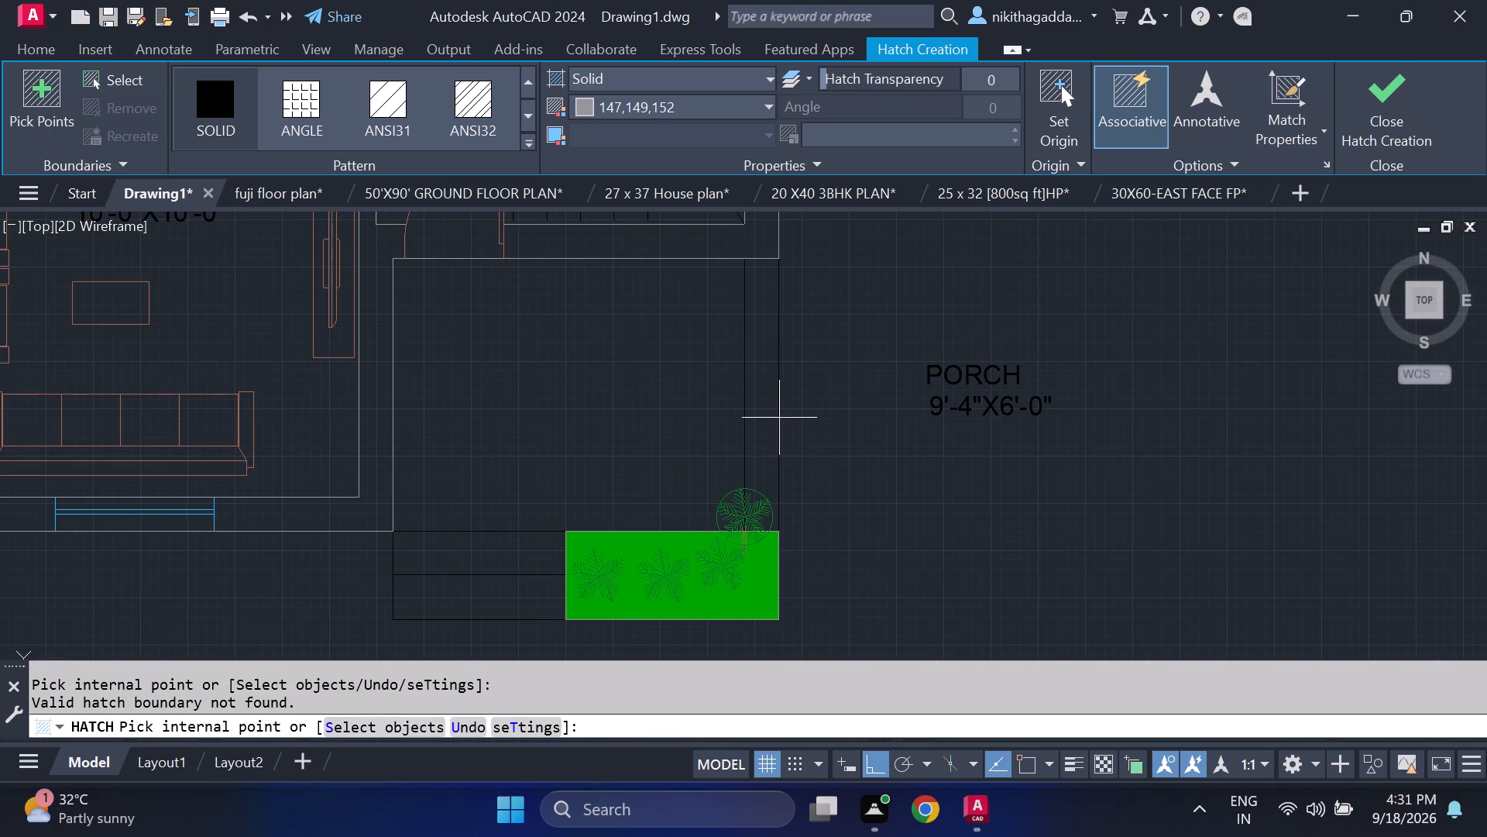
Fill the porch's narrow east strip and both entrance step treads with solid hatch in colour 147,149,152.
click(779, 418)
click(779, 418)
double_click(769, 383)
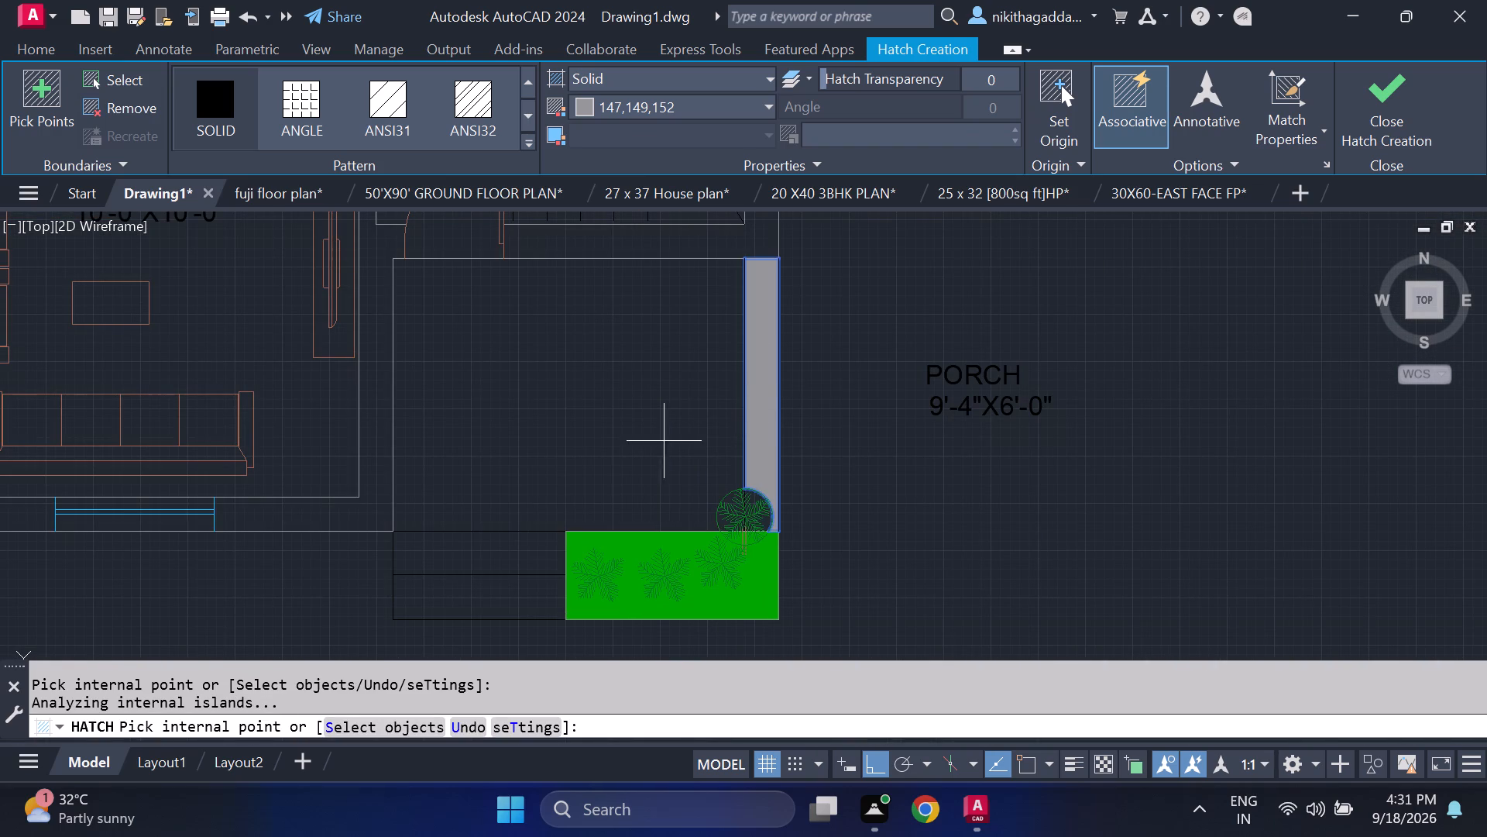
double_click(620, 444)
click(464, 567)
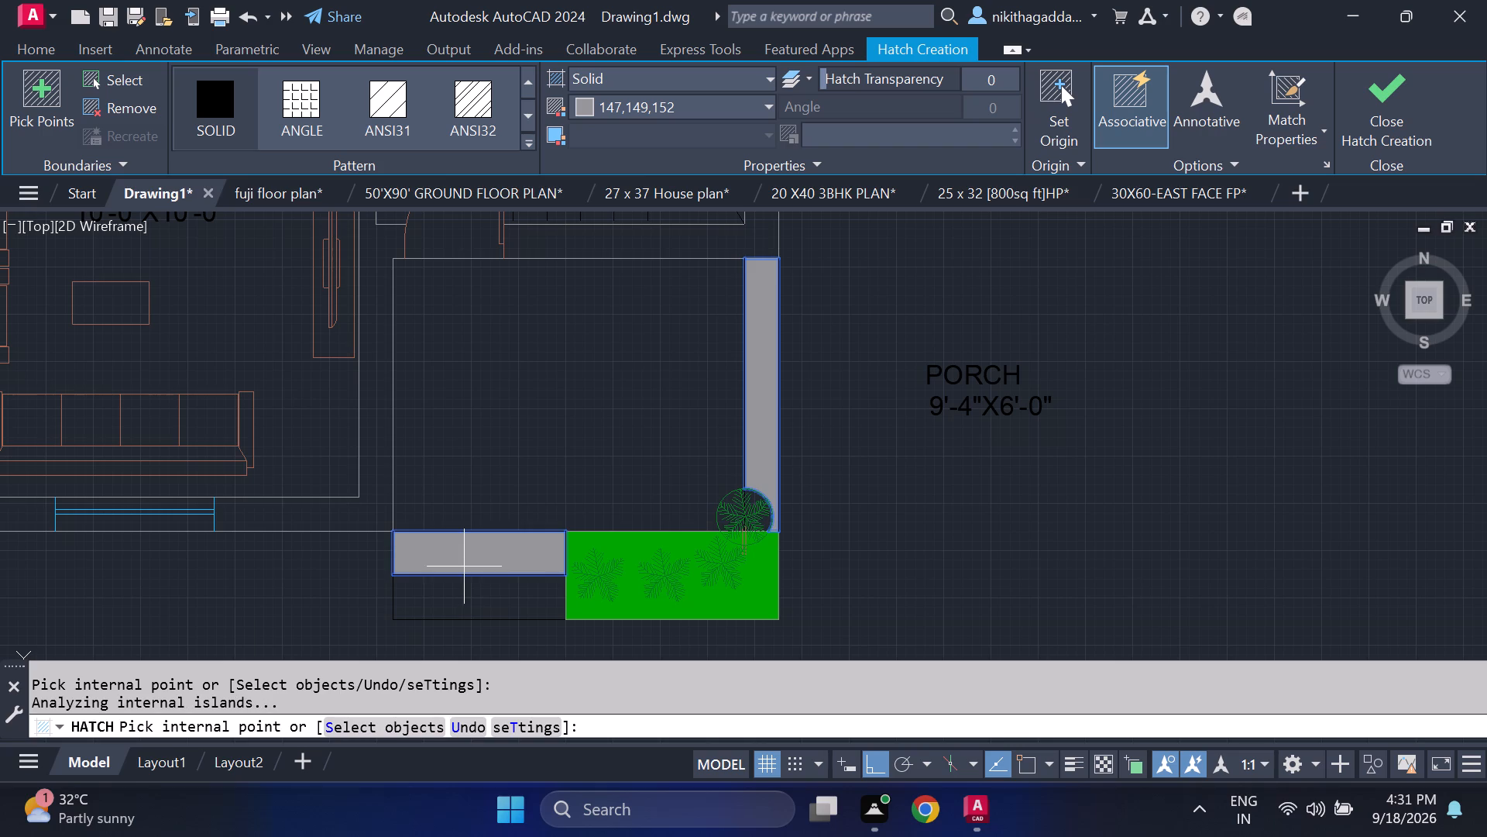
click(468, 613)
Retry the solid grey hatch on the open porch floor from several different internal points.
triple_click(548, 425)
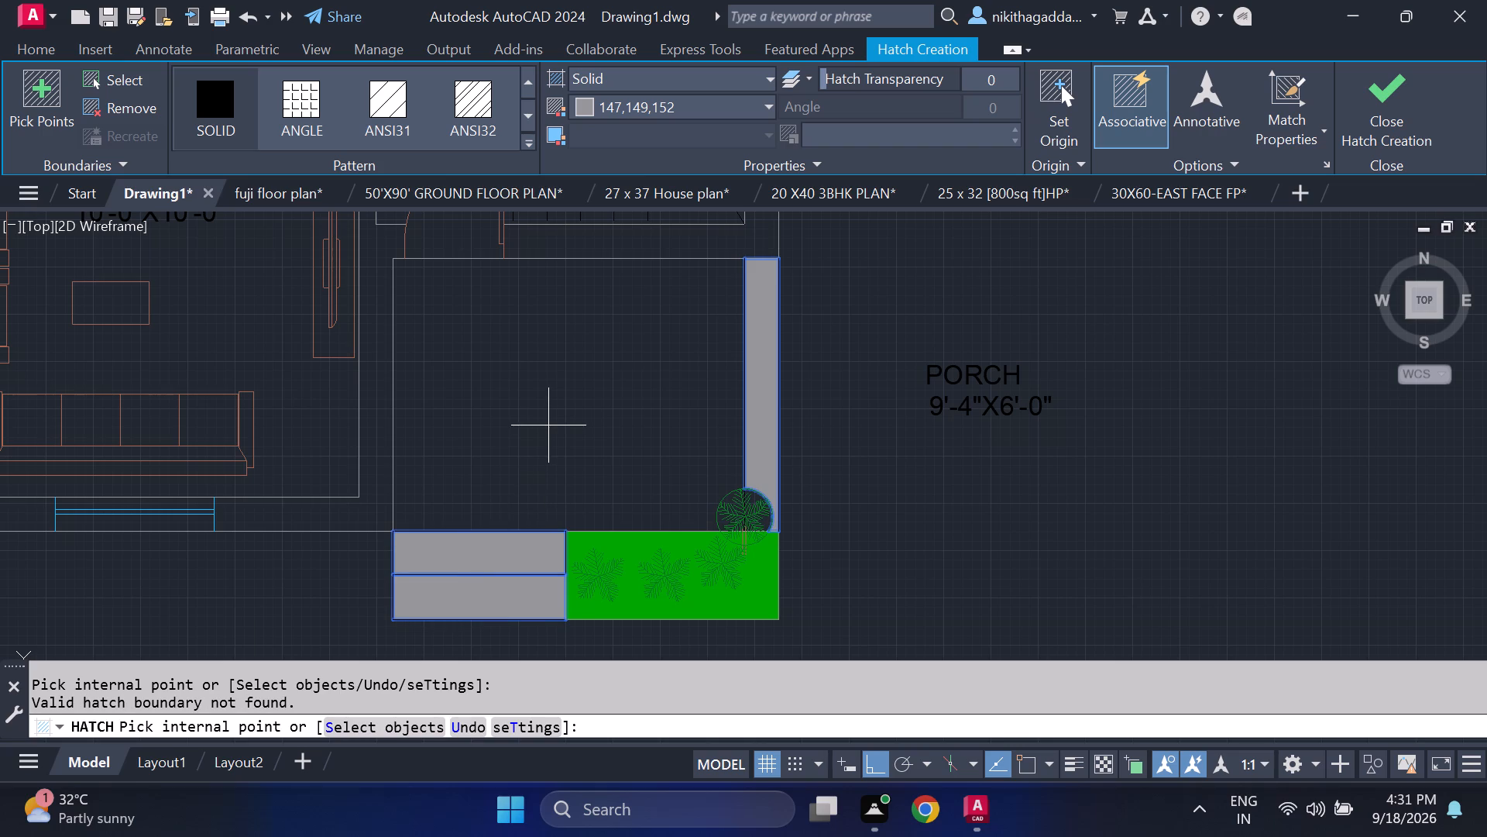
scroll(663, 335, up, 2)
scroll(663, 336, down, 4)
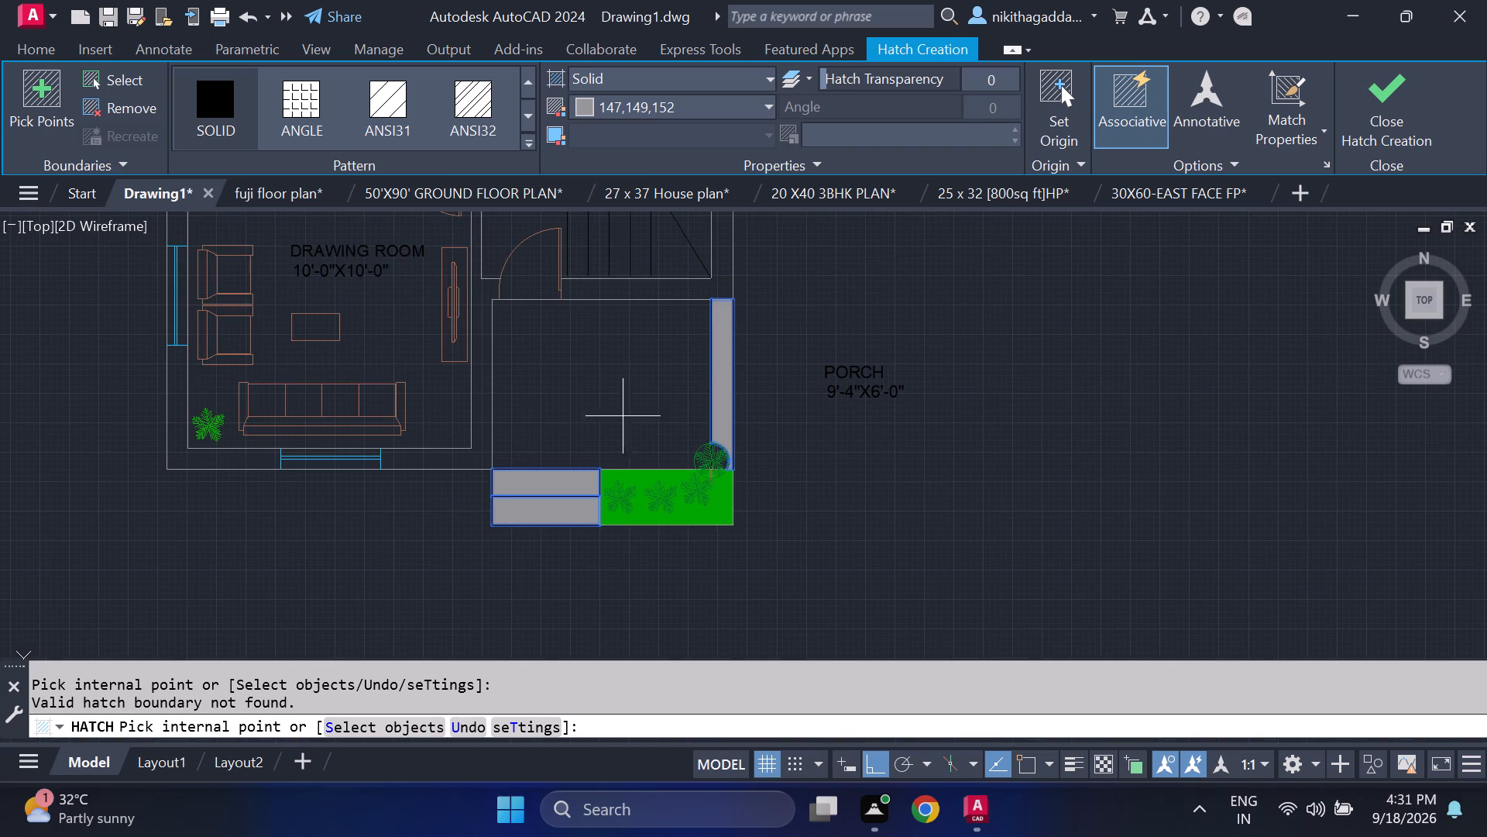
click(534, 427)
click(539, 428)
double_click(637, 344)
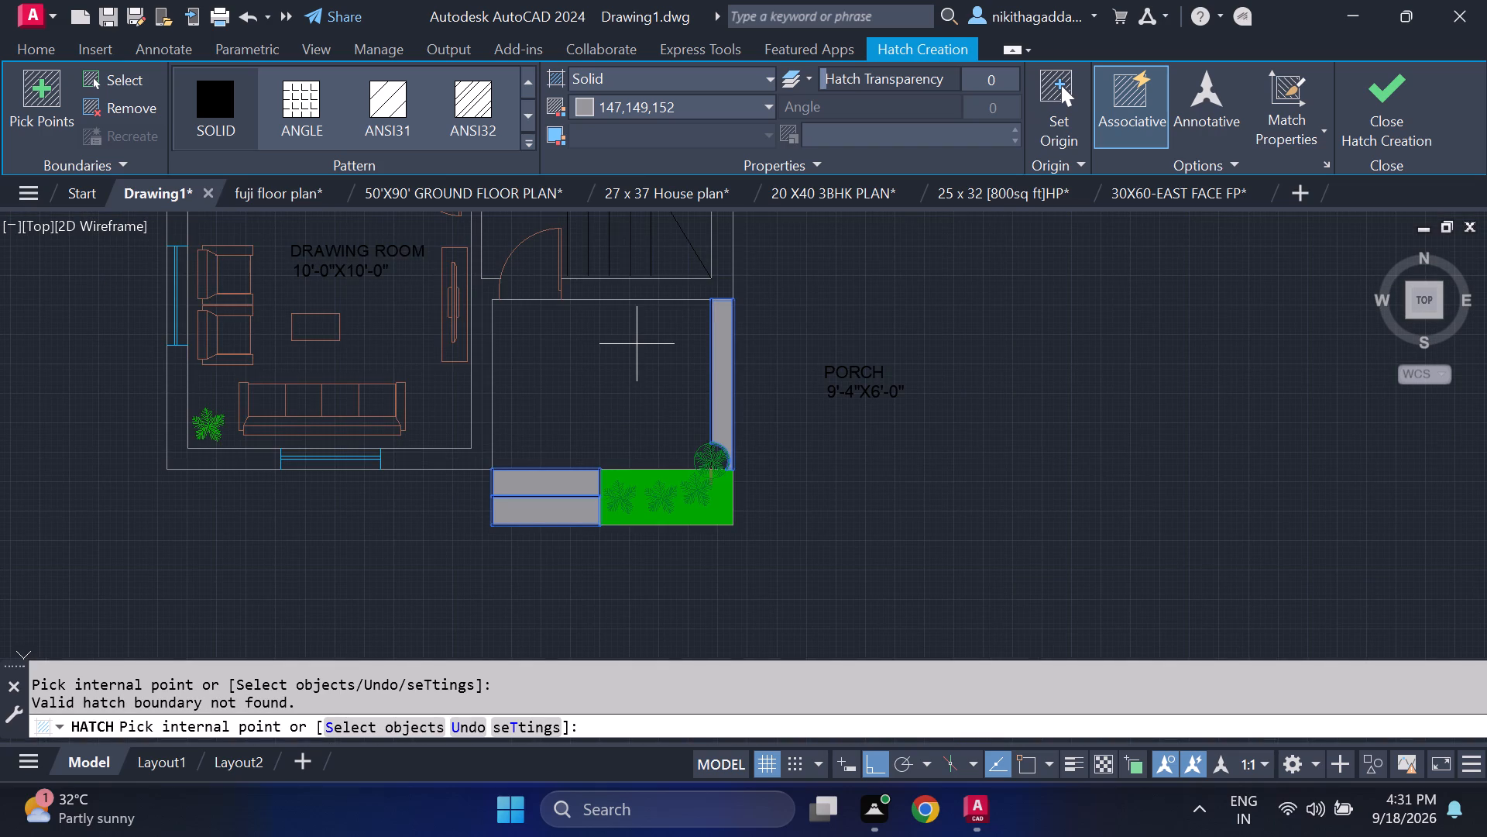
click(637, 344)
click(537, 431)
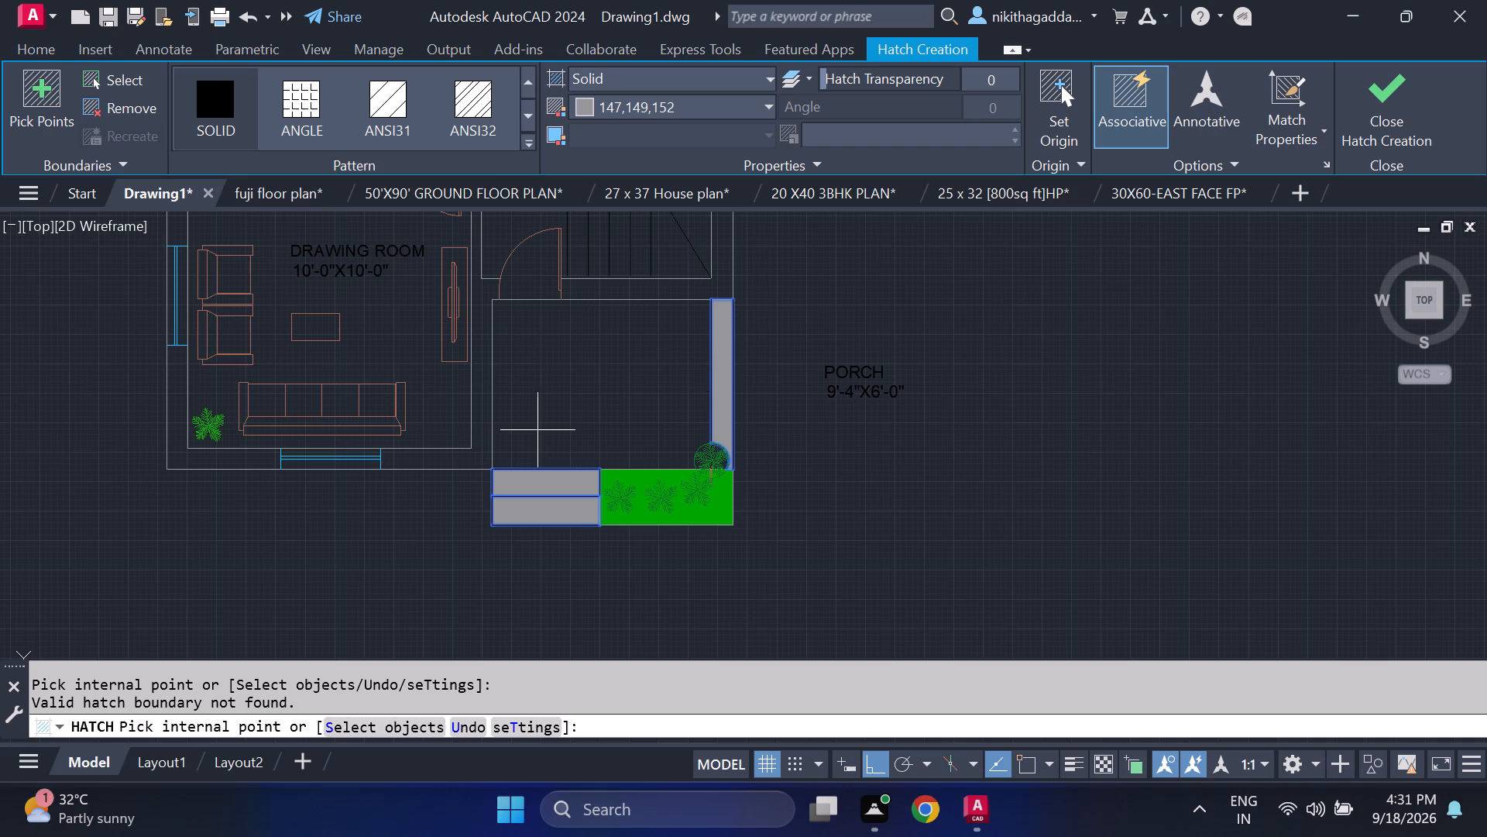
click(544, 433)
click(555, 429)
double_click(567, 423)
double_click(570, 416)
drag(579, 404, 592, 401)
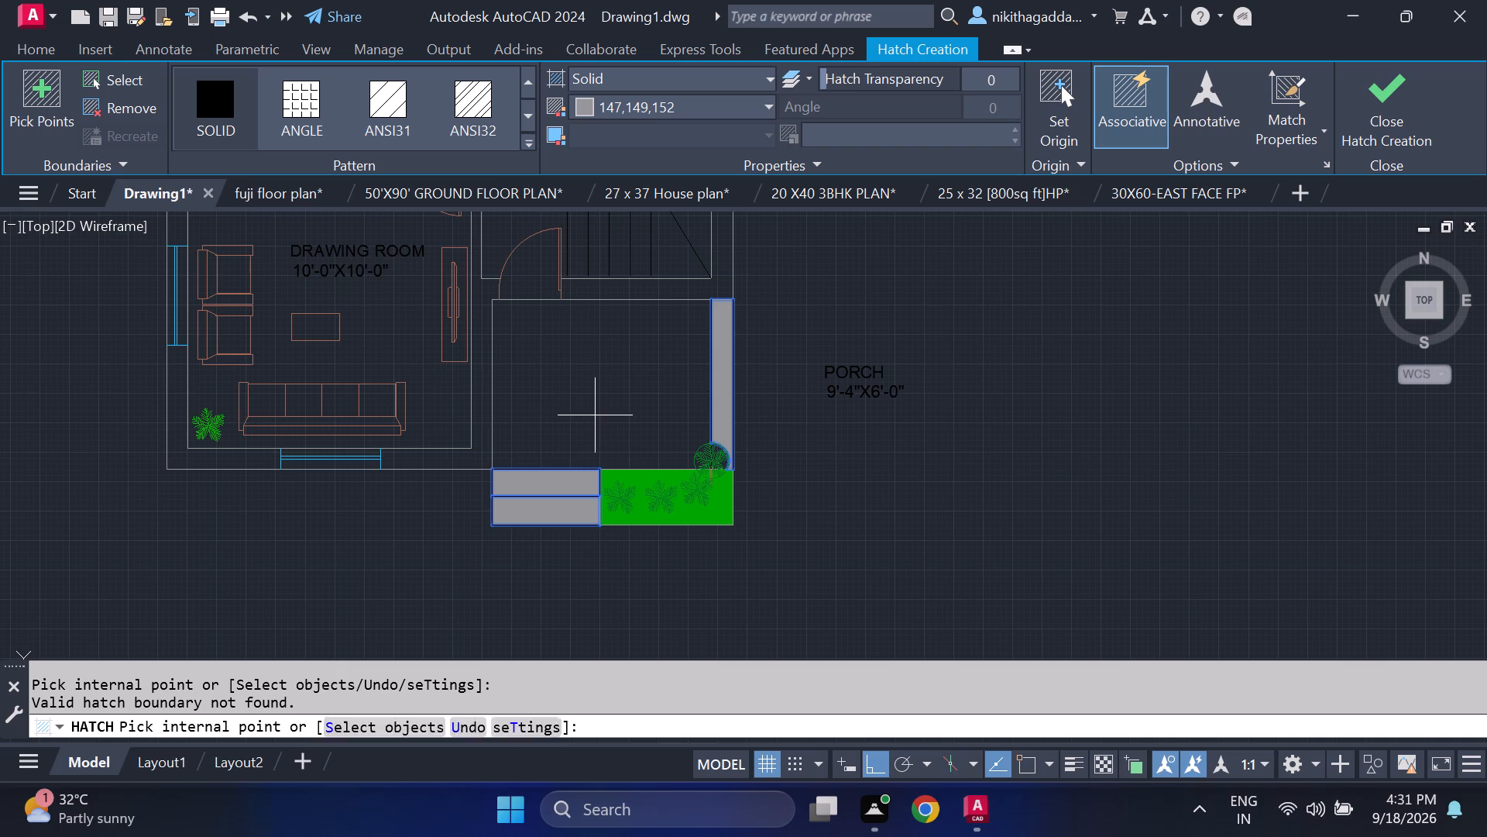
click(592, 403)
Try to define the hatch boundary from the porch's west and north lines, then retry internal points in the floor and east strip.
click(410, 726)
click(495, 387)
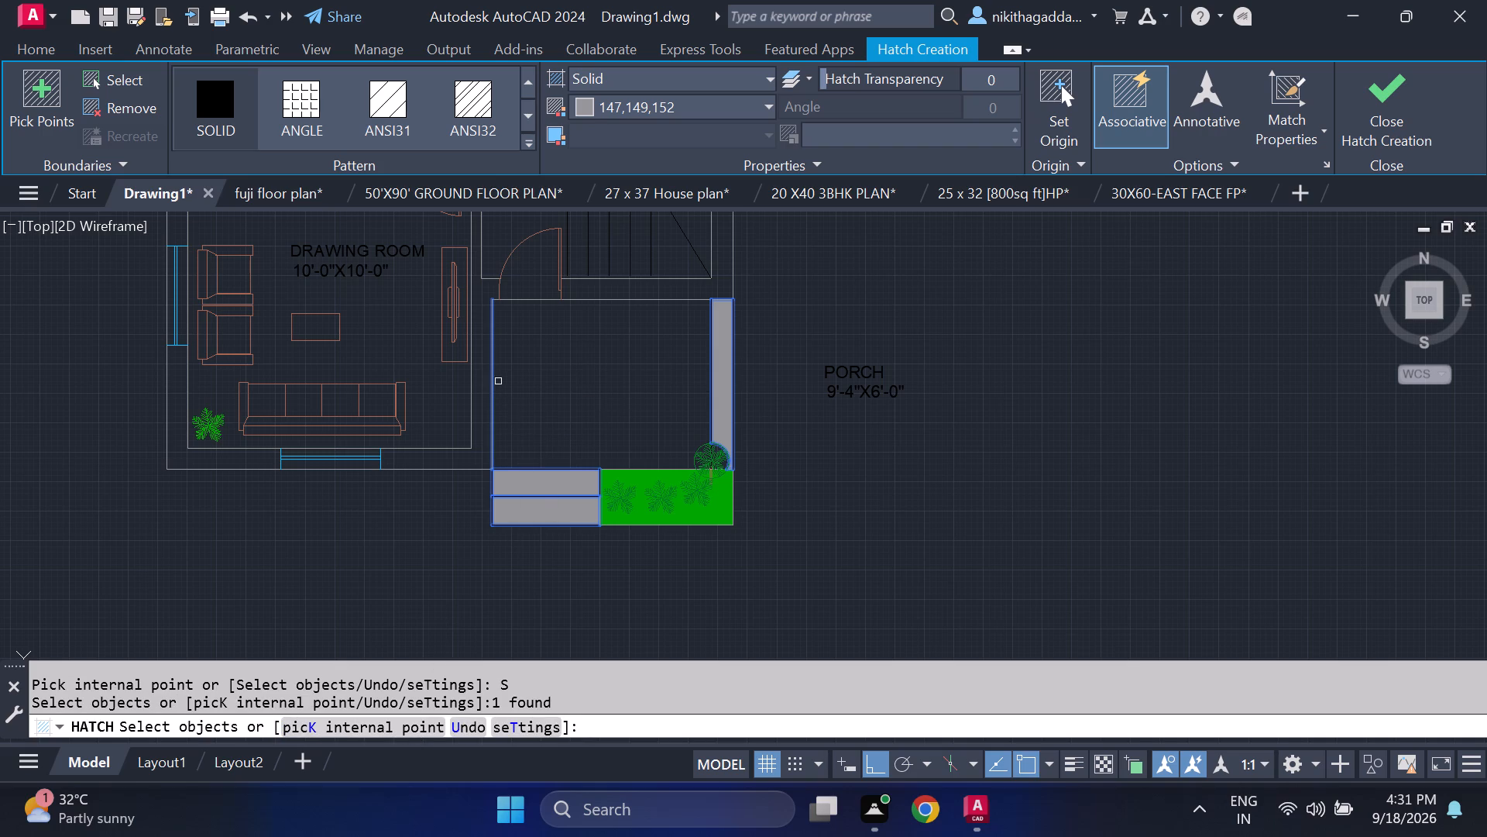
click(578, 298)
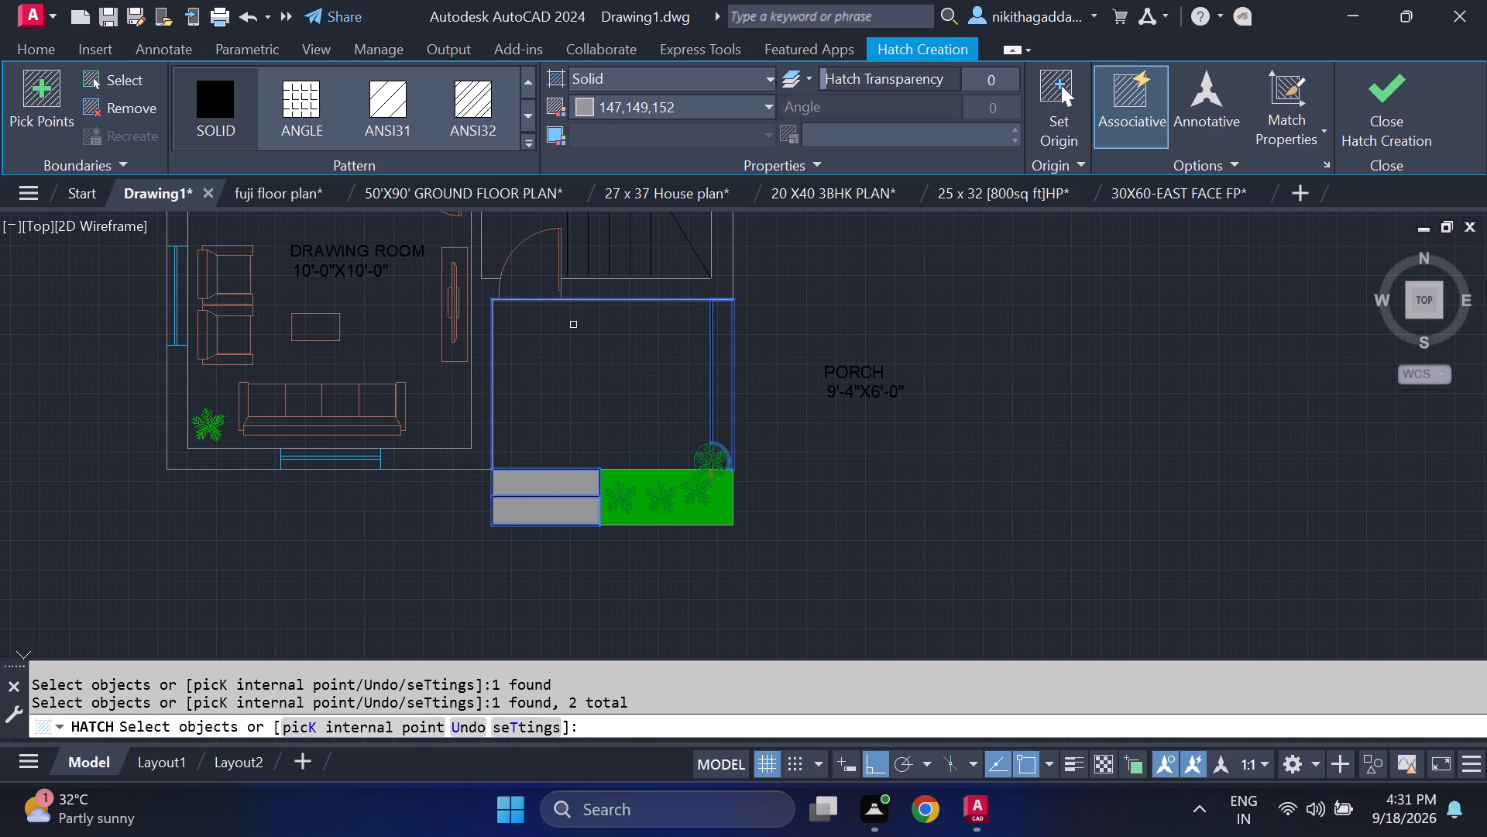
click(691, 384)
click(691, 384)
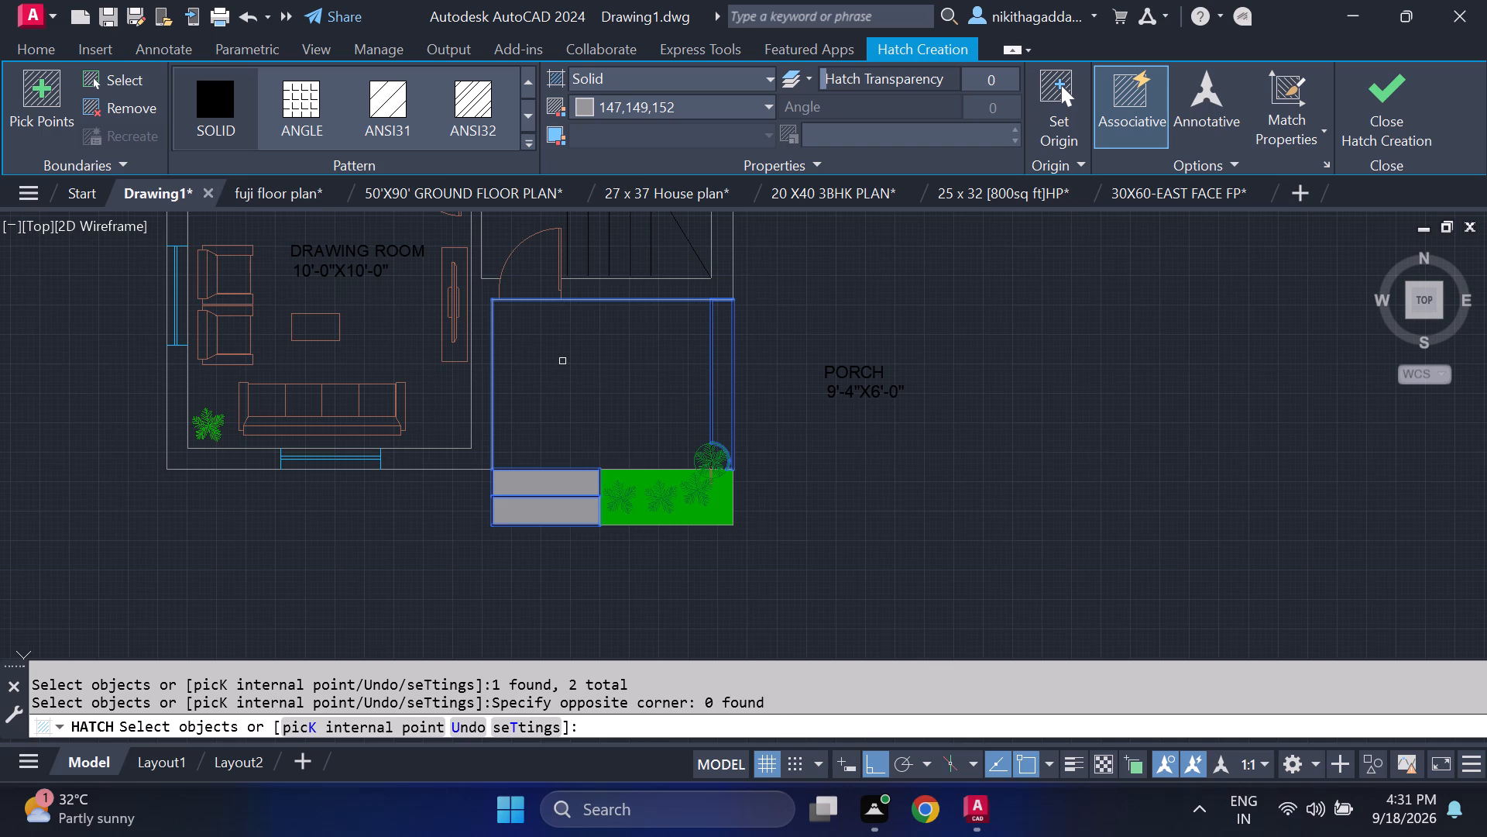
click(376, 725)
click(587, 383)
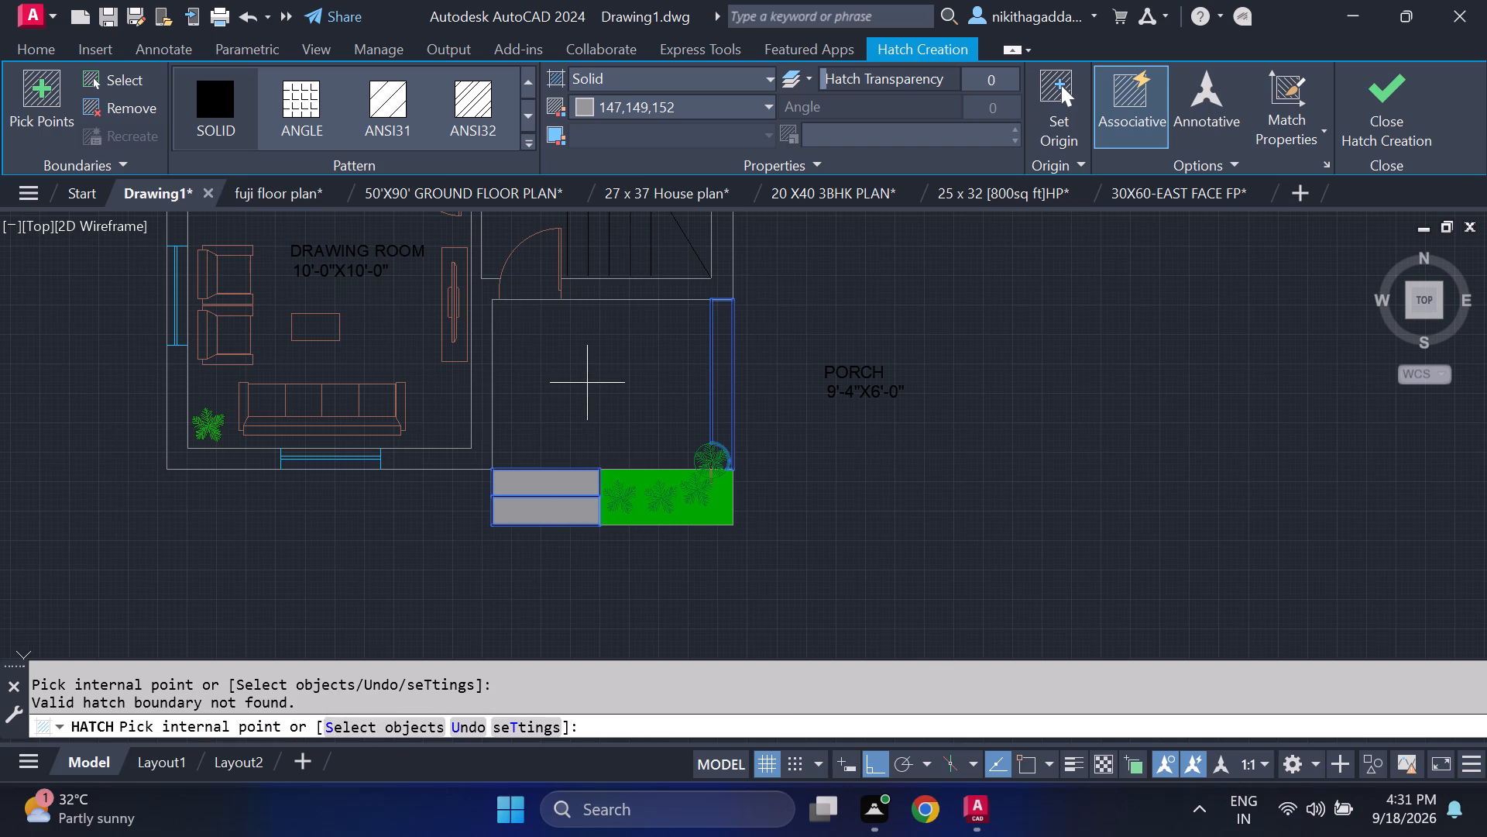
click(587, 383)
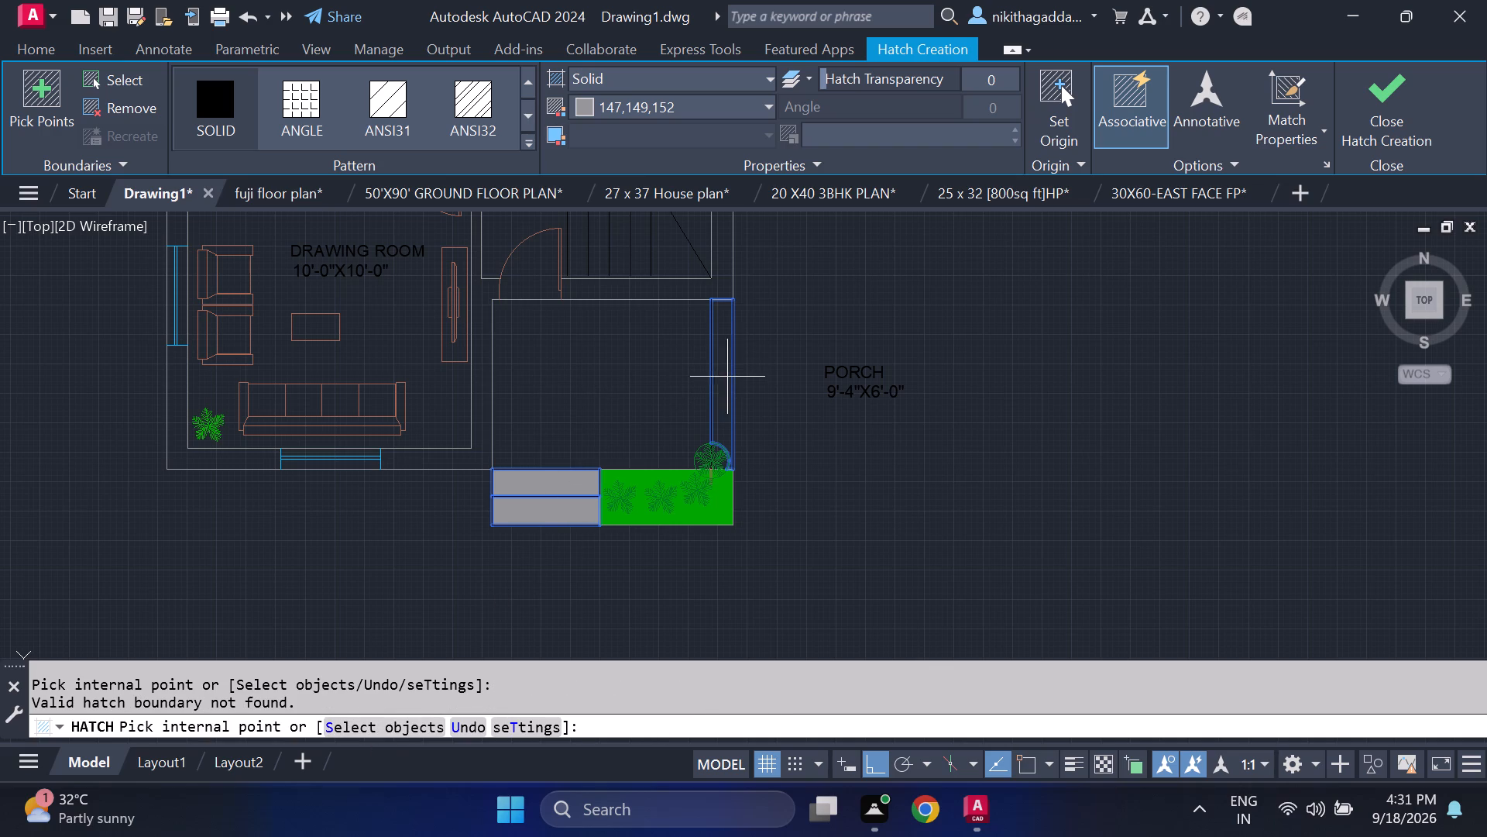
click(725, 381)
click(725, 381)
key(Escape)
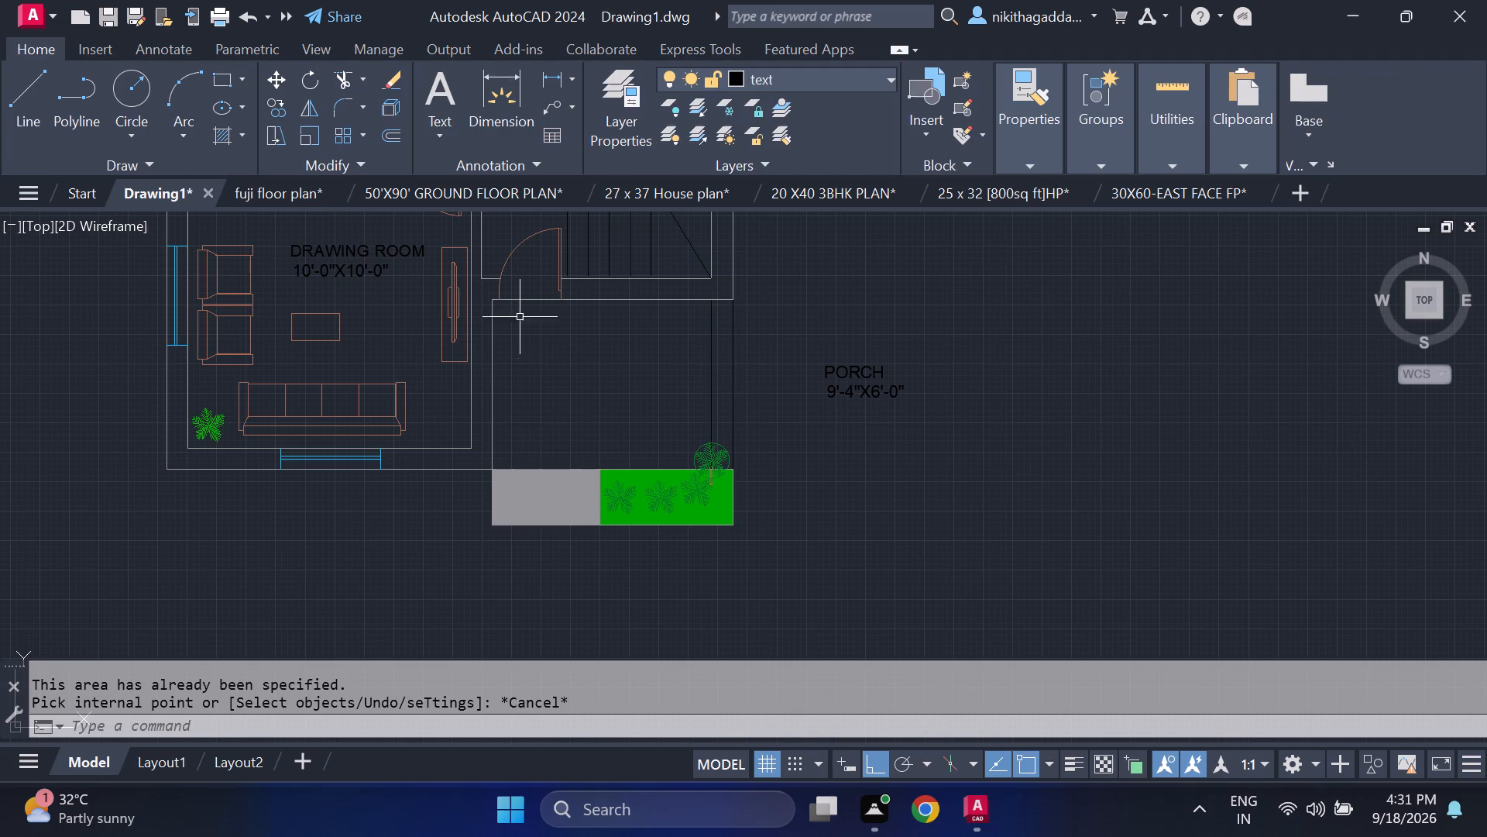
Erase the two vertical lines along the porch's east side between the house wall and the planting bed.
scroll(523, 305, up, 1)
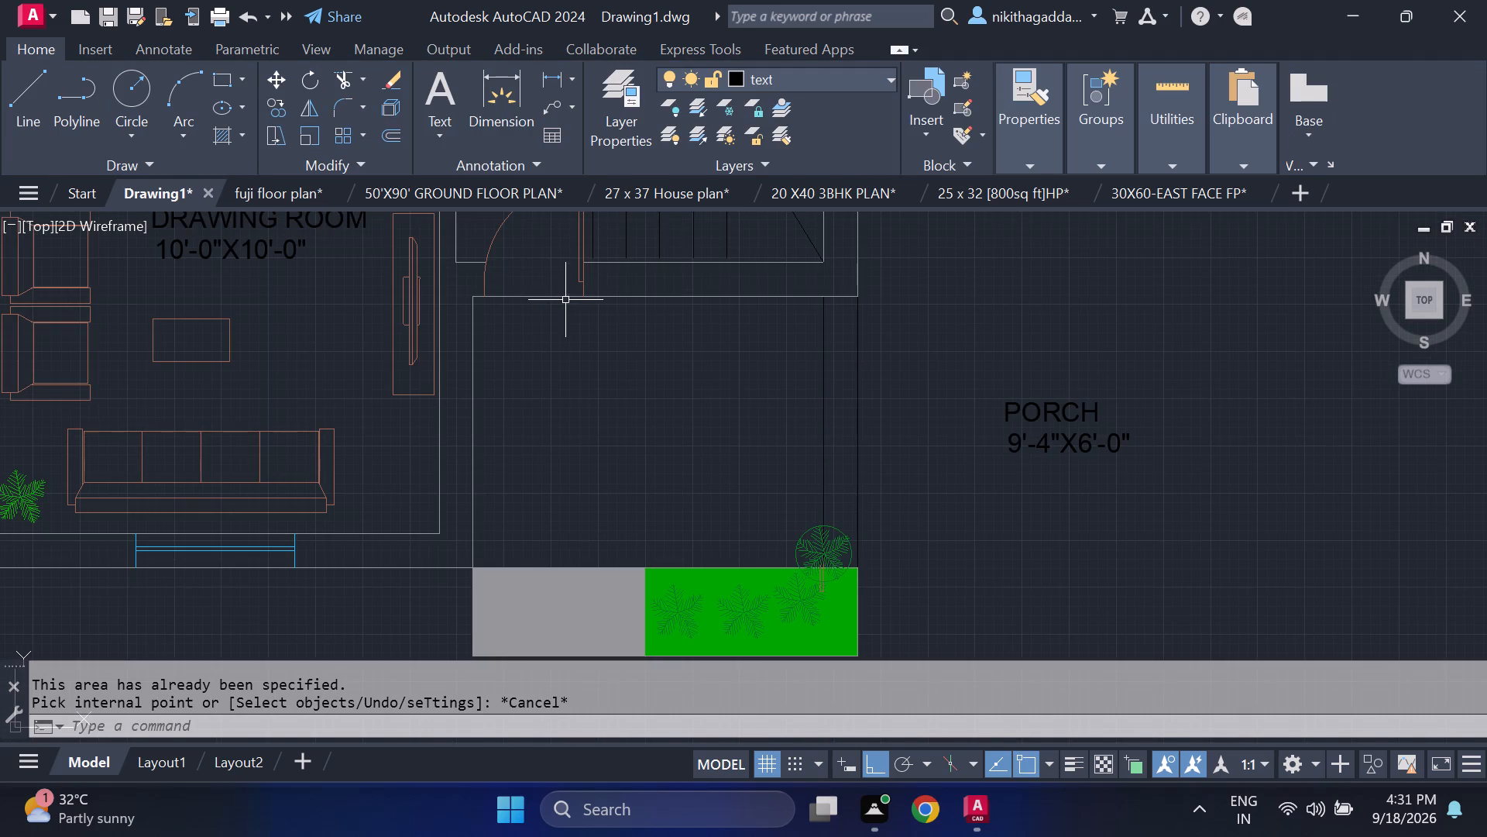
scroll(610, 424, down, 3)
scroll(649, 448, up, 2)
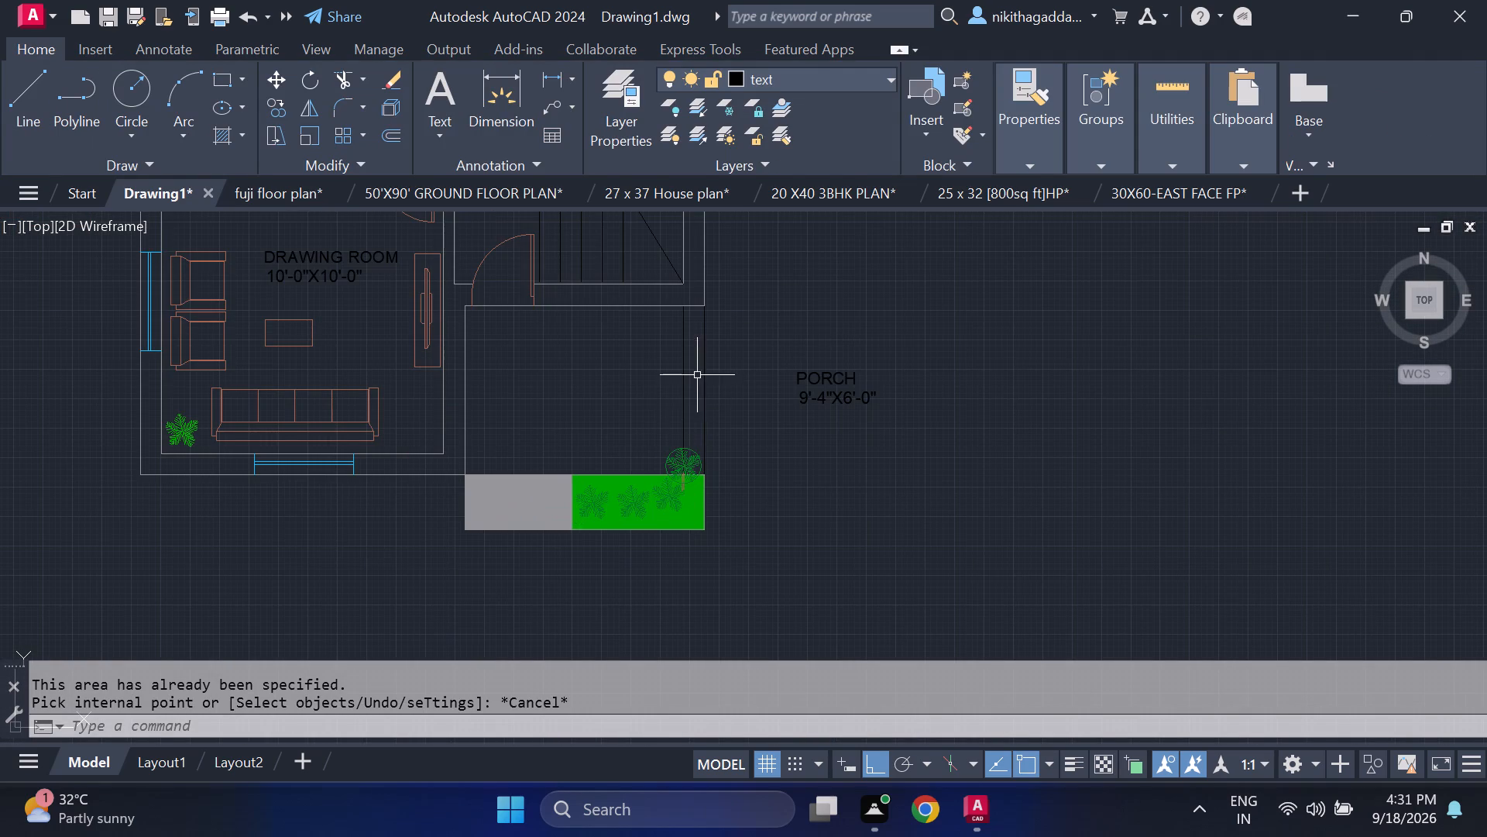
scroll(616, 501, up, 1)
scroll(466, 493, up, 2)
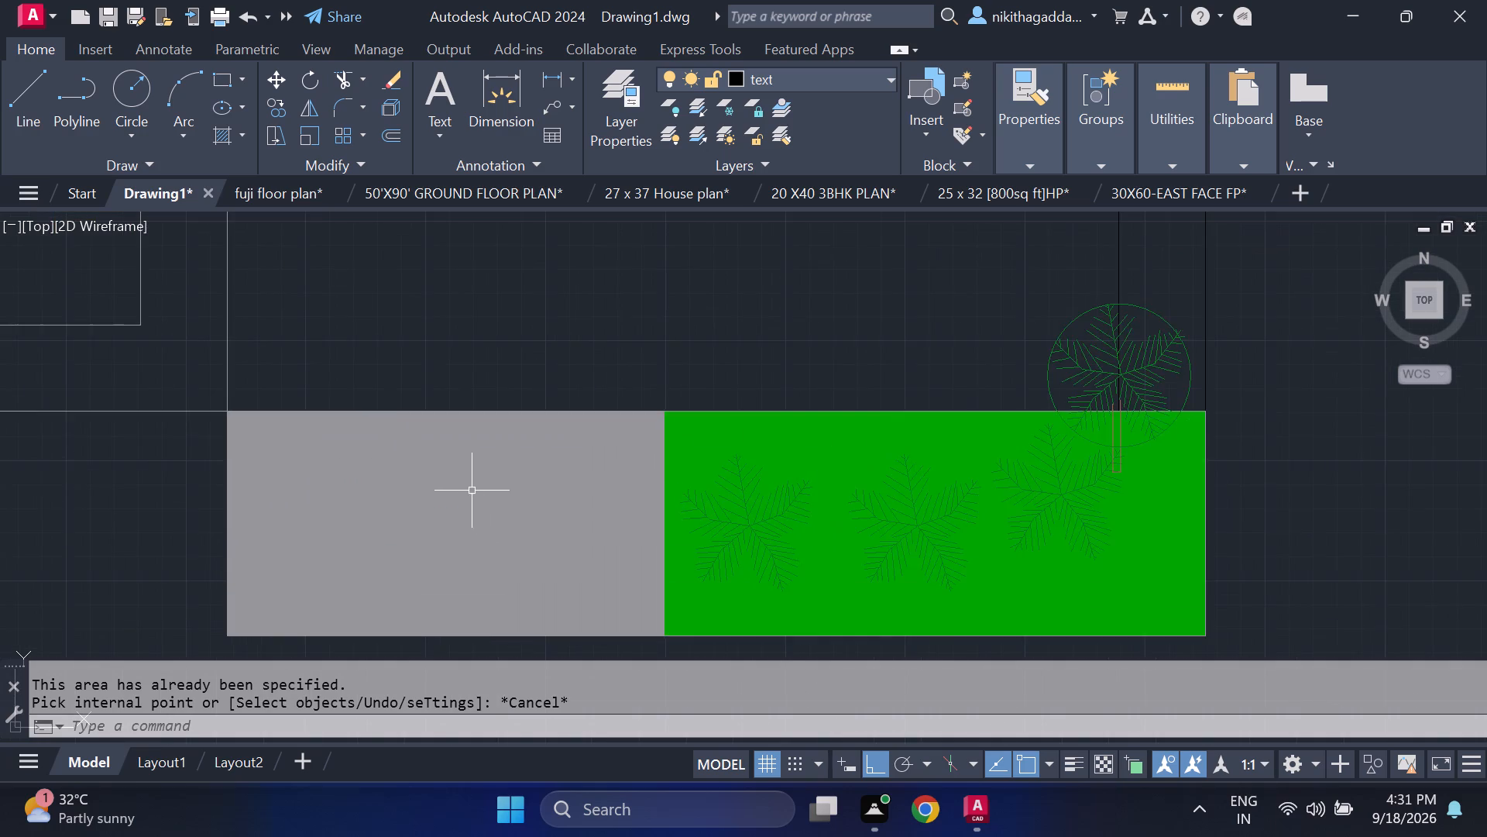
scroll(478, 491, down, 2)
middle_drag(720, 314, 721, 394)
drag(783, 353, 767, 384)
click(694, 444)
key(Delete)
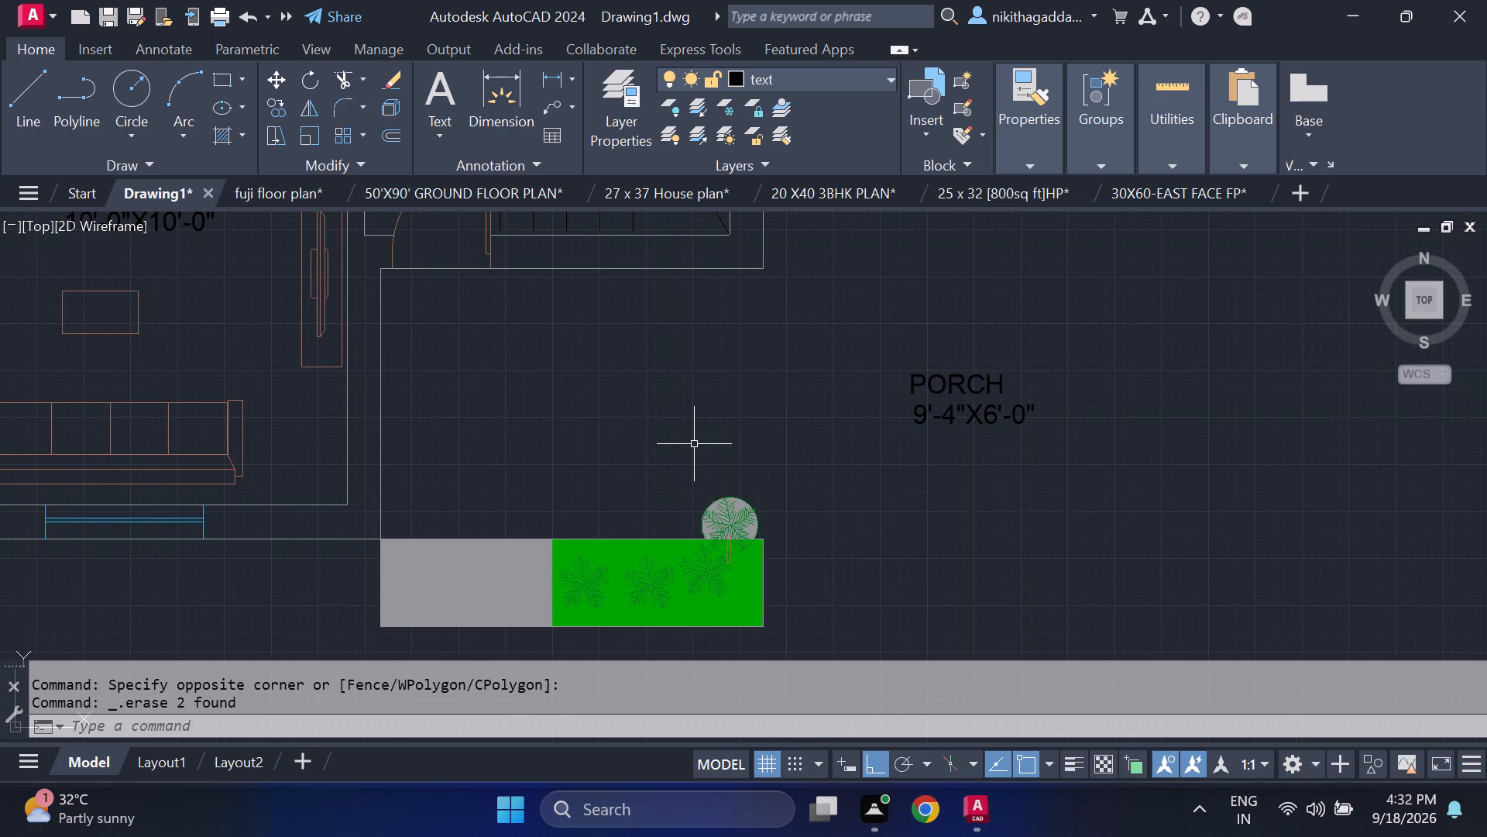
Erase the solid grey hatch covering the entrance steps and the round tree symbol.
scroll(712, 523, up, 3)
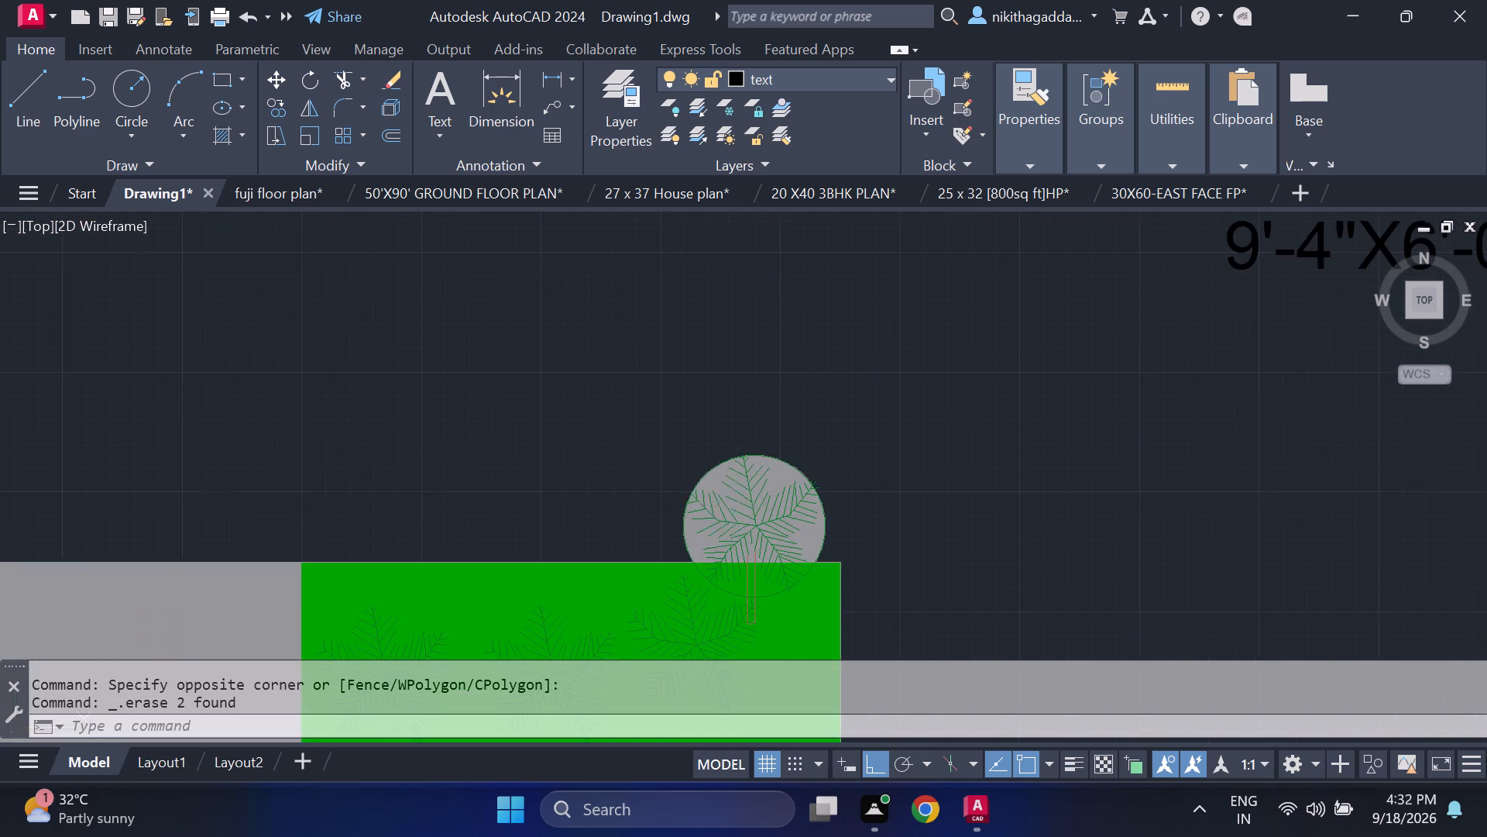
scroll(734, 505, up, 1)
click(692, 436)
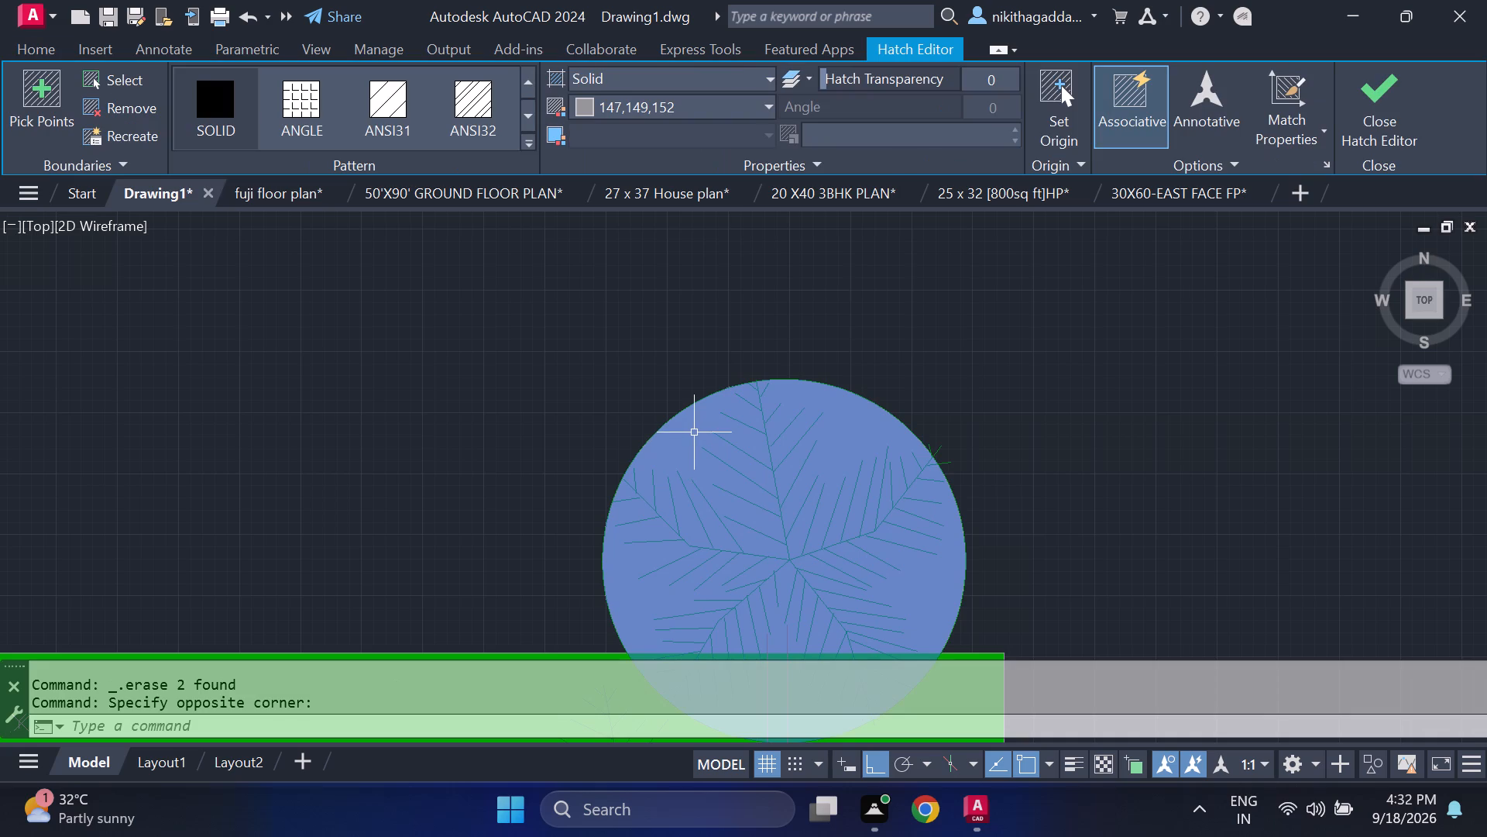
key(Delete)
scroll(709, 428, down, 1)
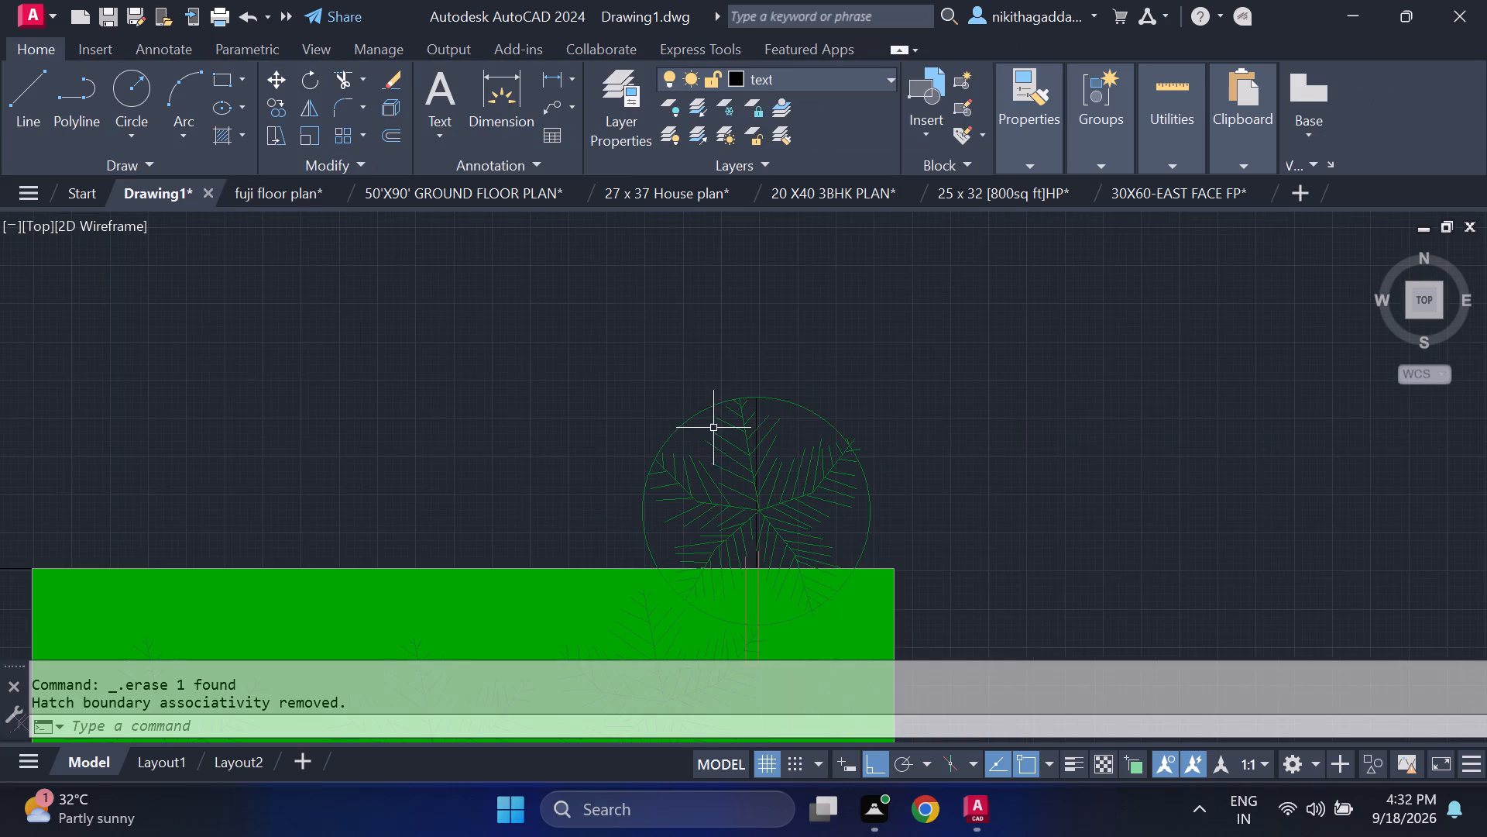
Erase the leftover vertical line segment running through the round tree symbol at the porch's southeast corner.
scroll(788, 459, up, 4)
drag(634, 418, 627, 428)
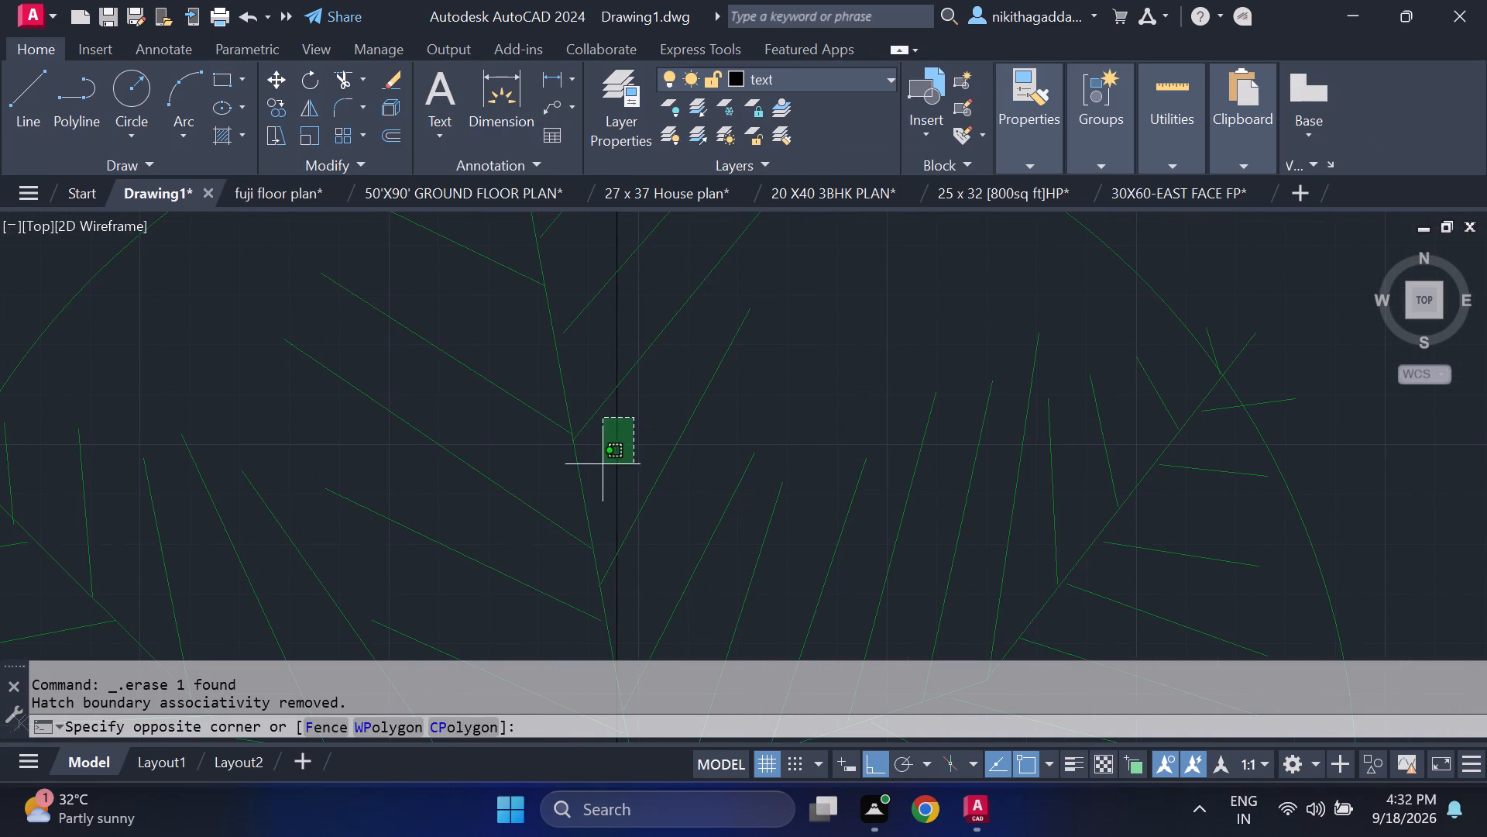
click(599, 469)
key(Delete)
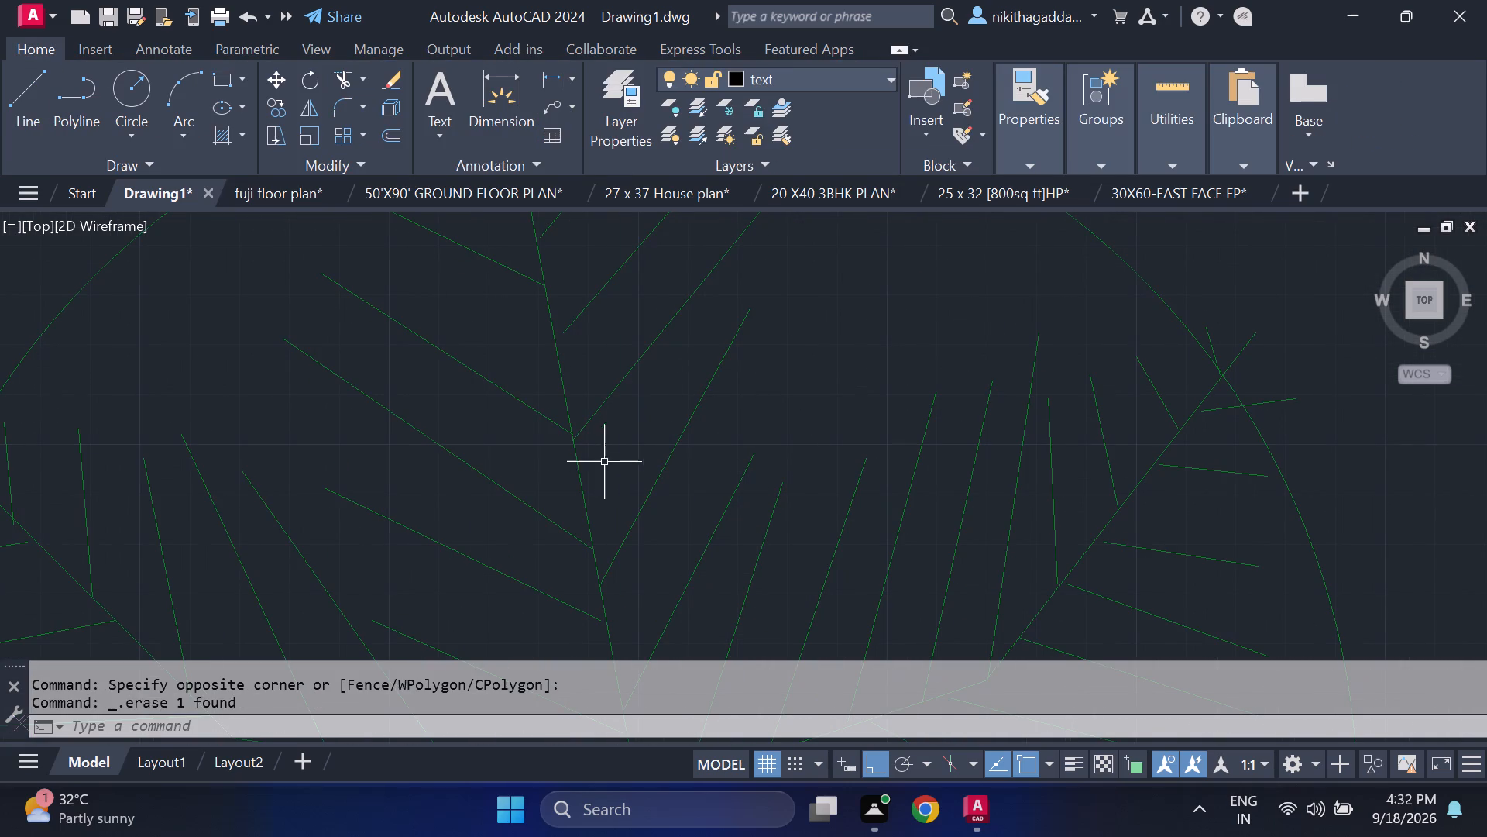
Extend the stair hall's inner and outer east wall lines south along the porch to the tree symbol and planting bed.
scroll(604, 462, down, 4)
scroll(771, 487, down, 2)
text(ex)
key(Return)
scroll(907, 500, down, 2)
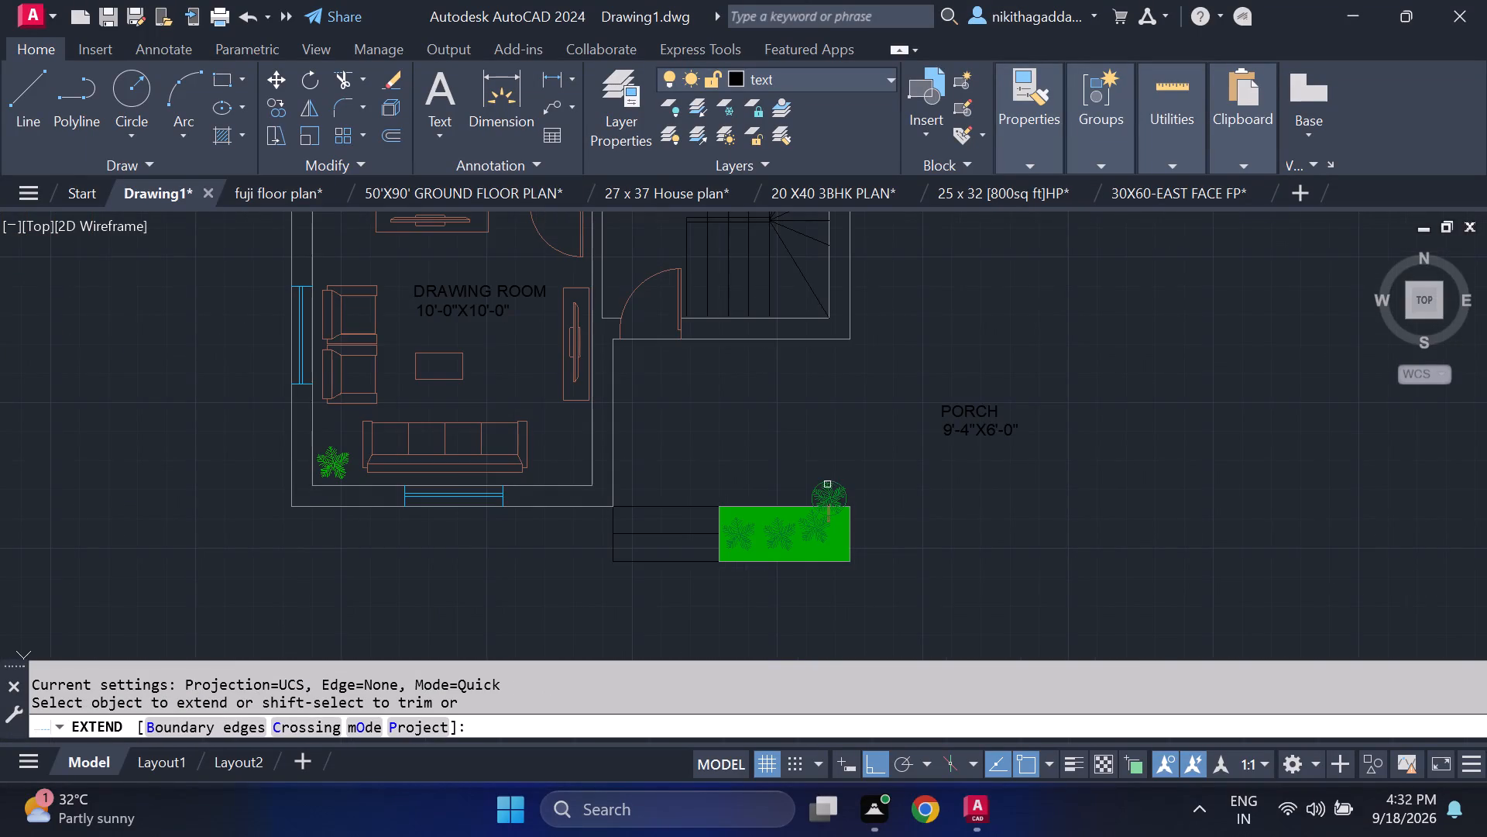
scroll(847, 386, up, 2)
middle_drag(817, 292, 819, 394)
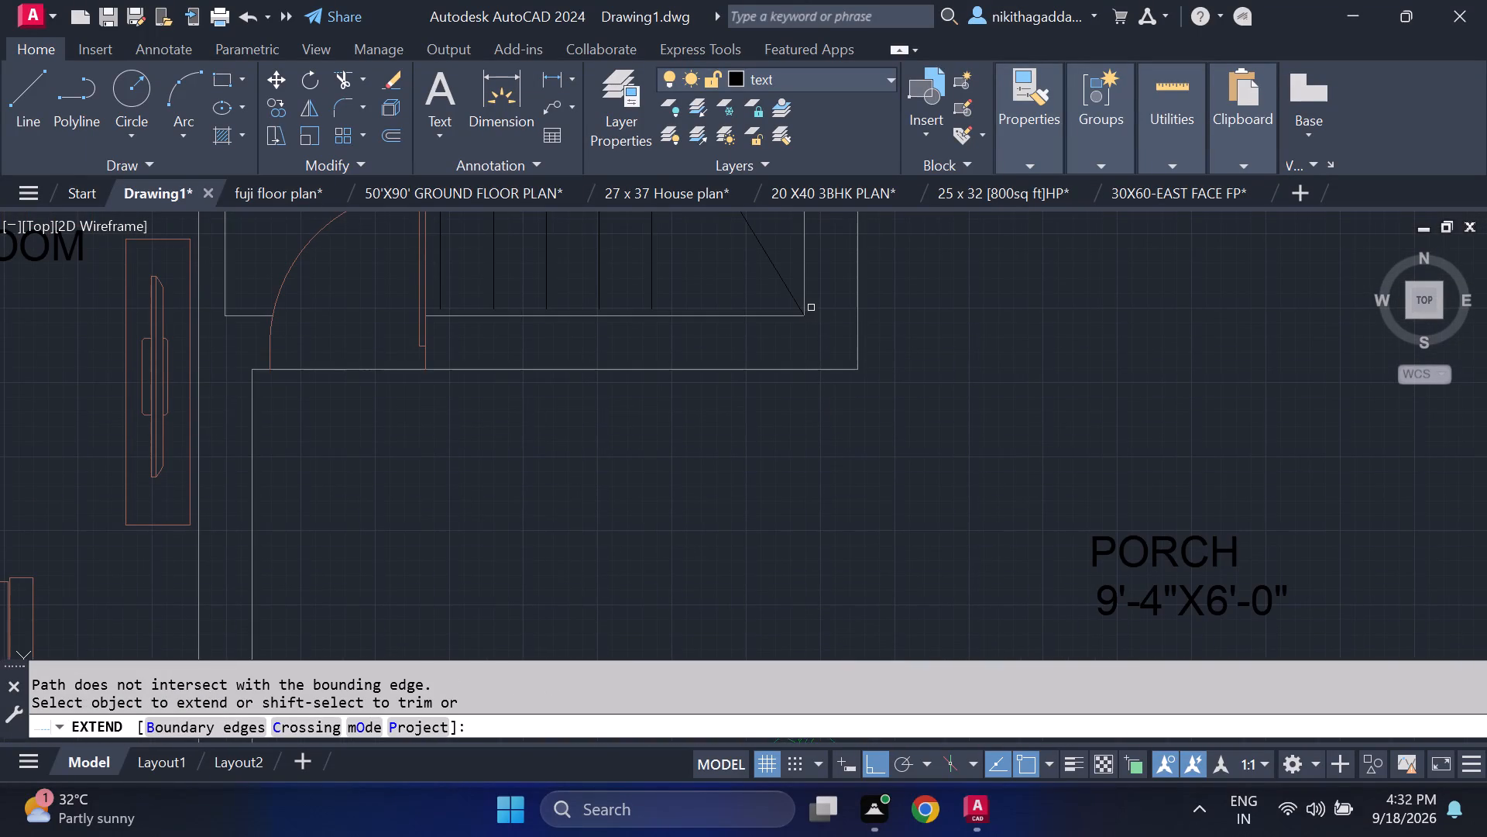
click(806, 300)
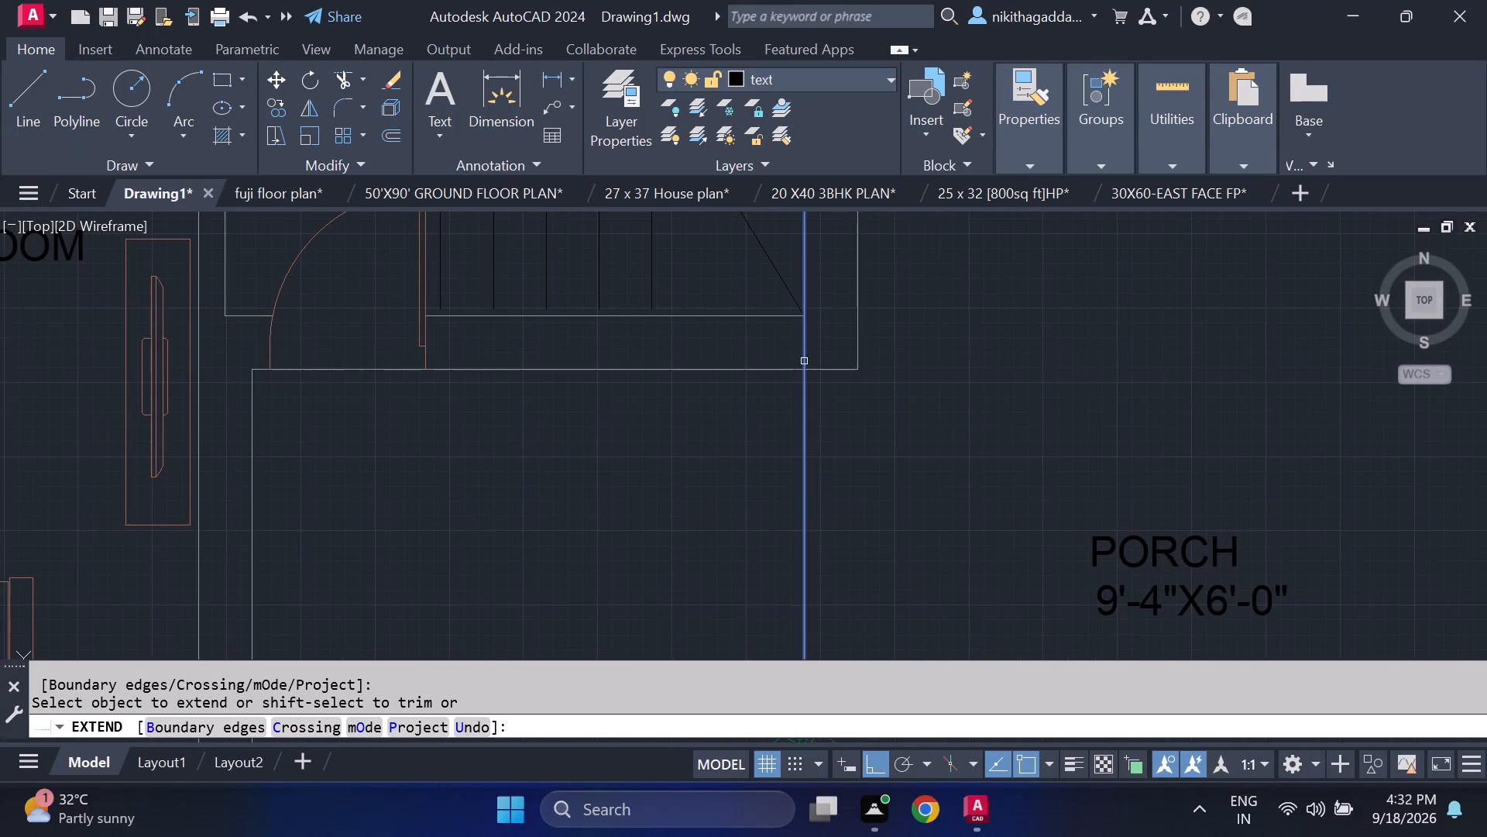
click(804, 361)
scroll(843, 505, down, 3)
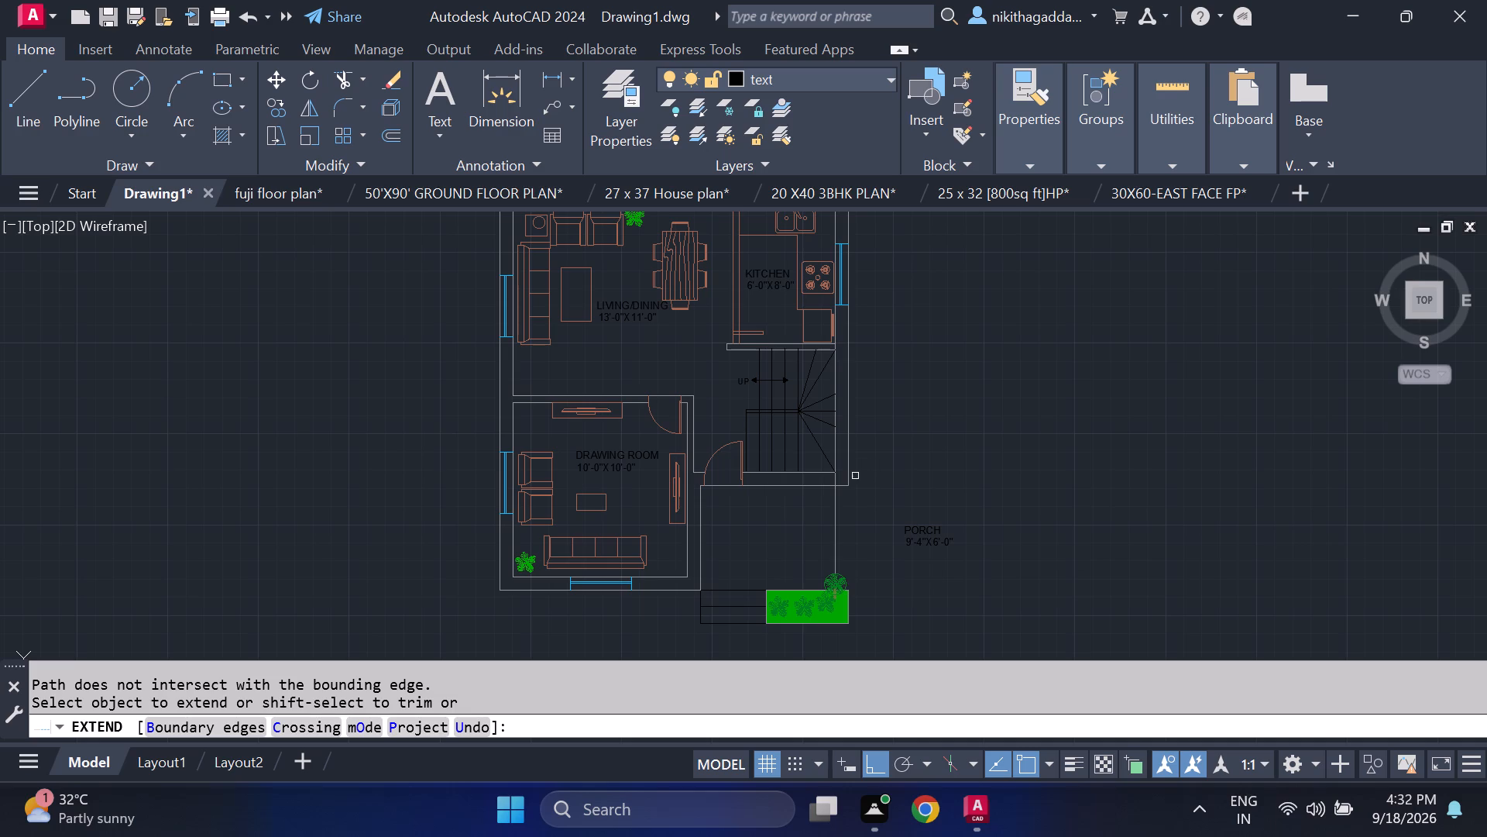
click(850, 484)
scroll(849, 604, up, 2)
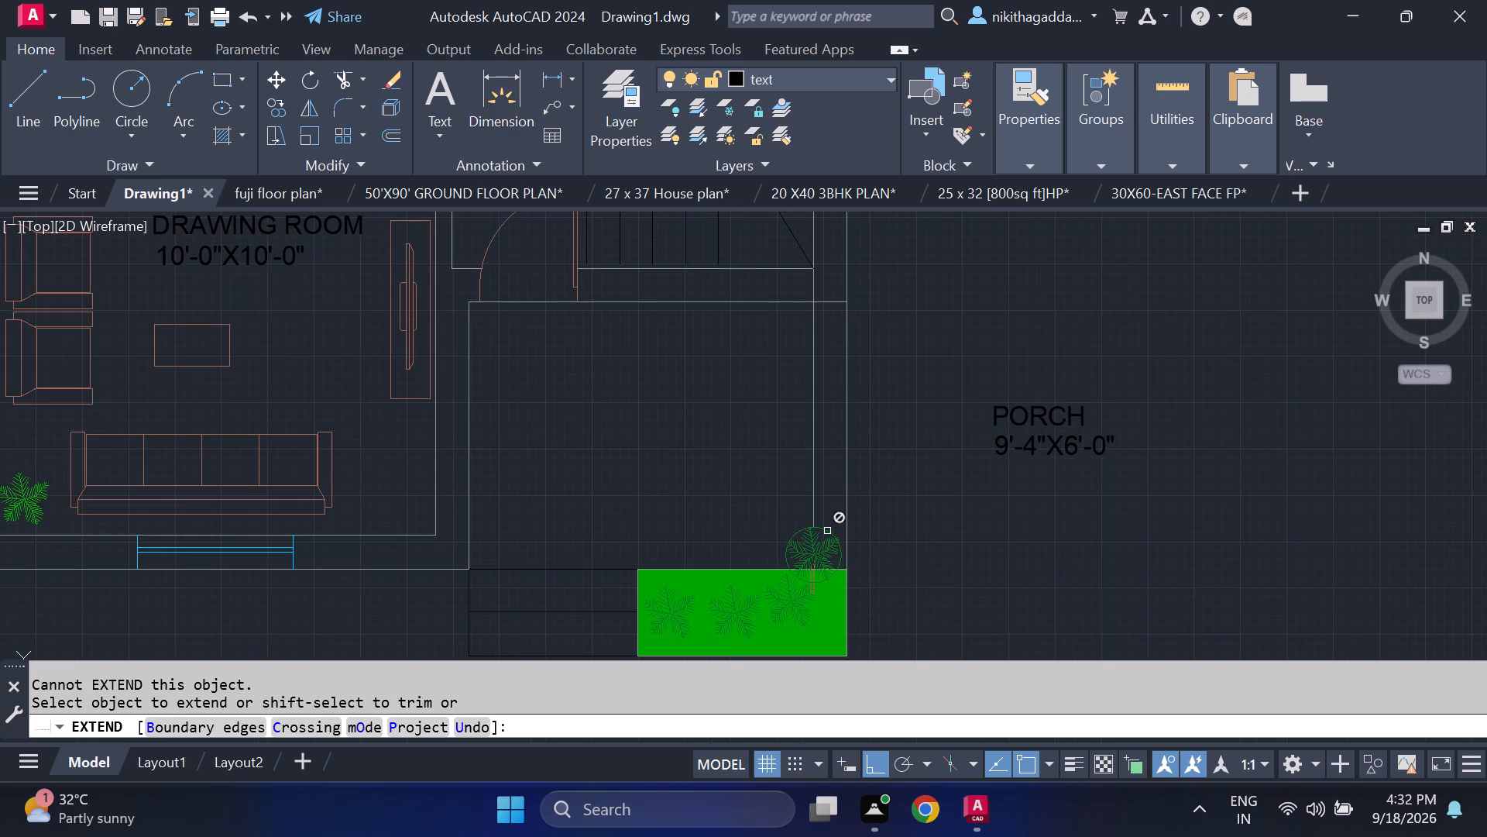
scroll(822, 507, up, 2)
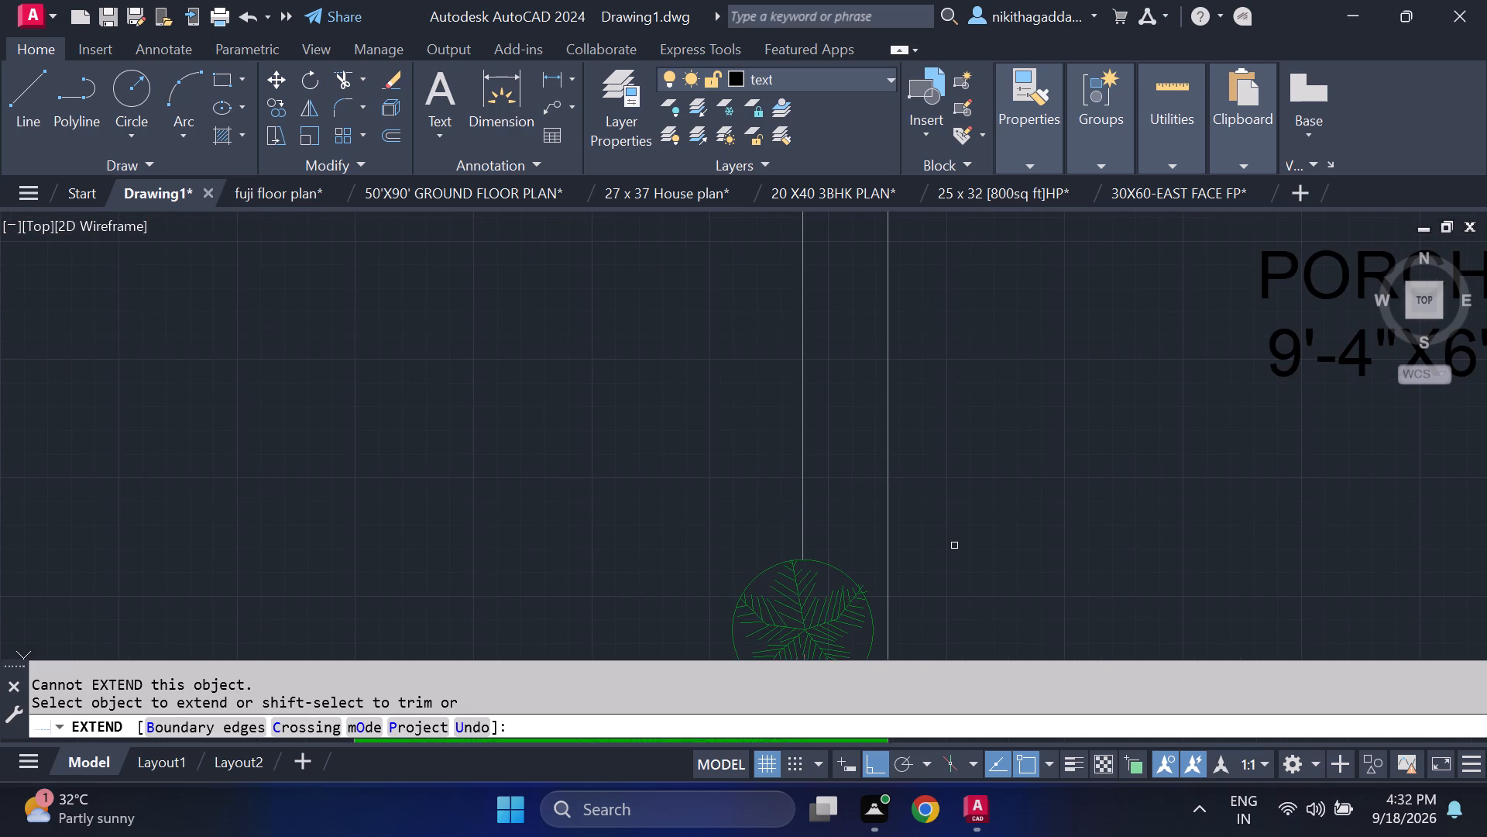
scroll(954, 547, down, 4)
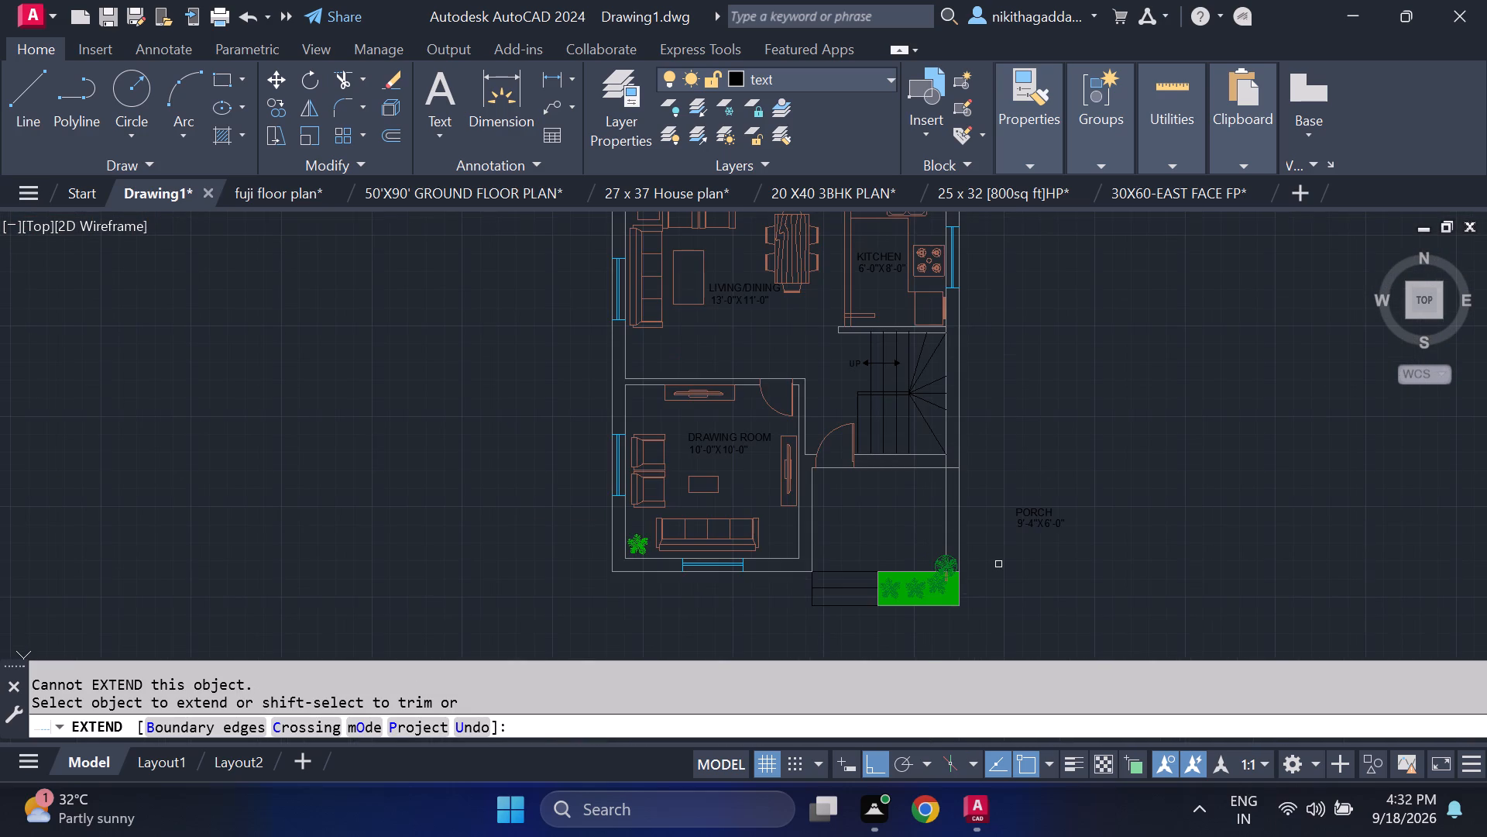
key(Escape)
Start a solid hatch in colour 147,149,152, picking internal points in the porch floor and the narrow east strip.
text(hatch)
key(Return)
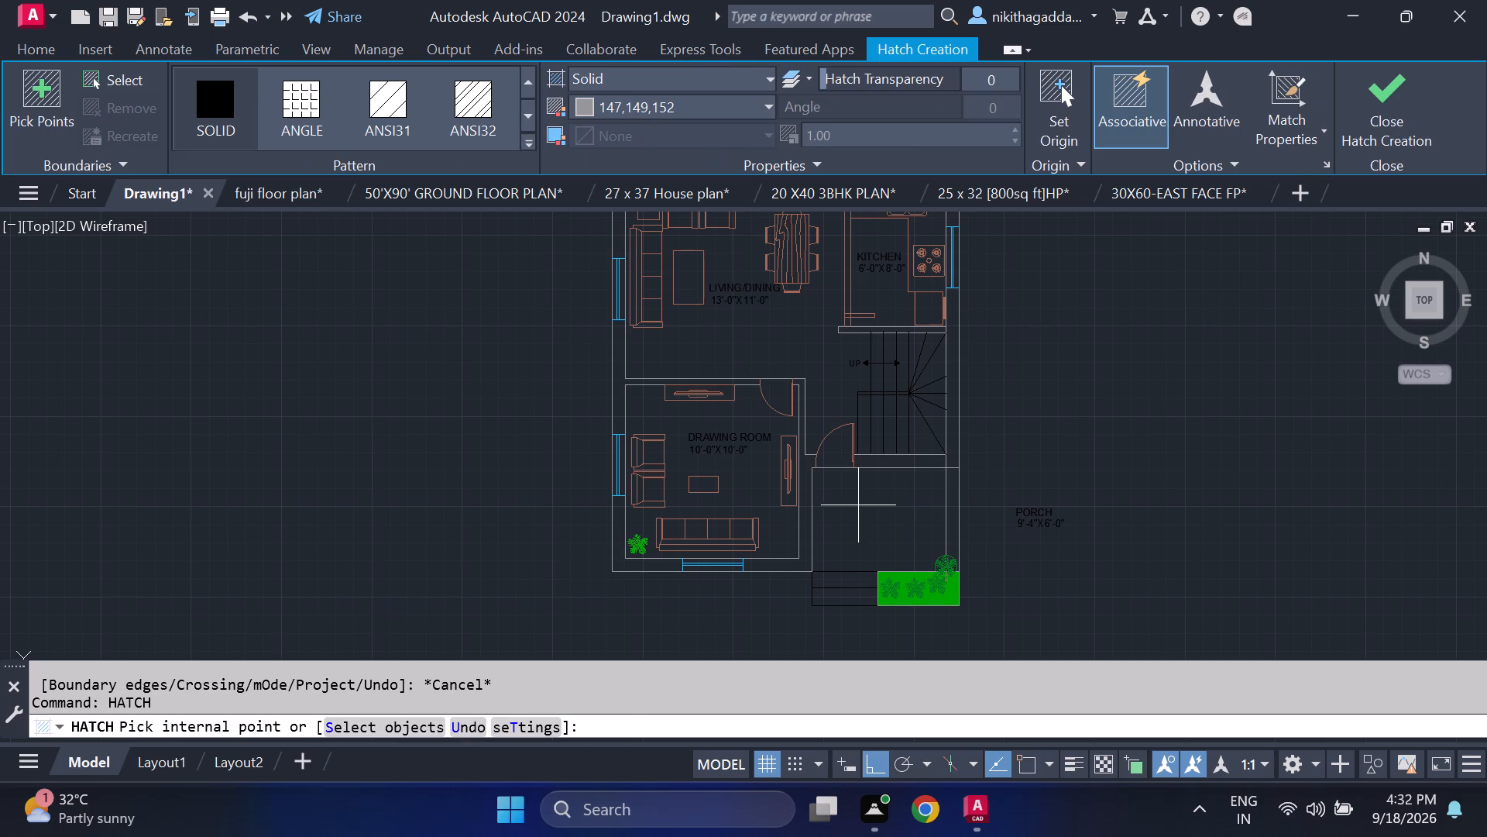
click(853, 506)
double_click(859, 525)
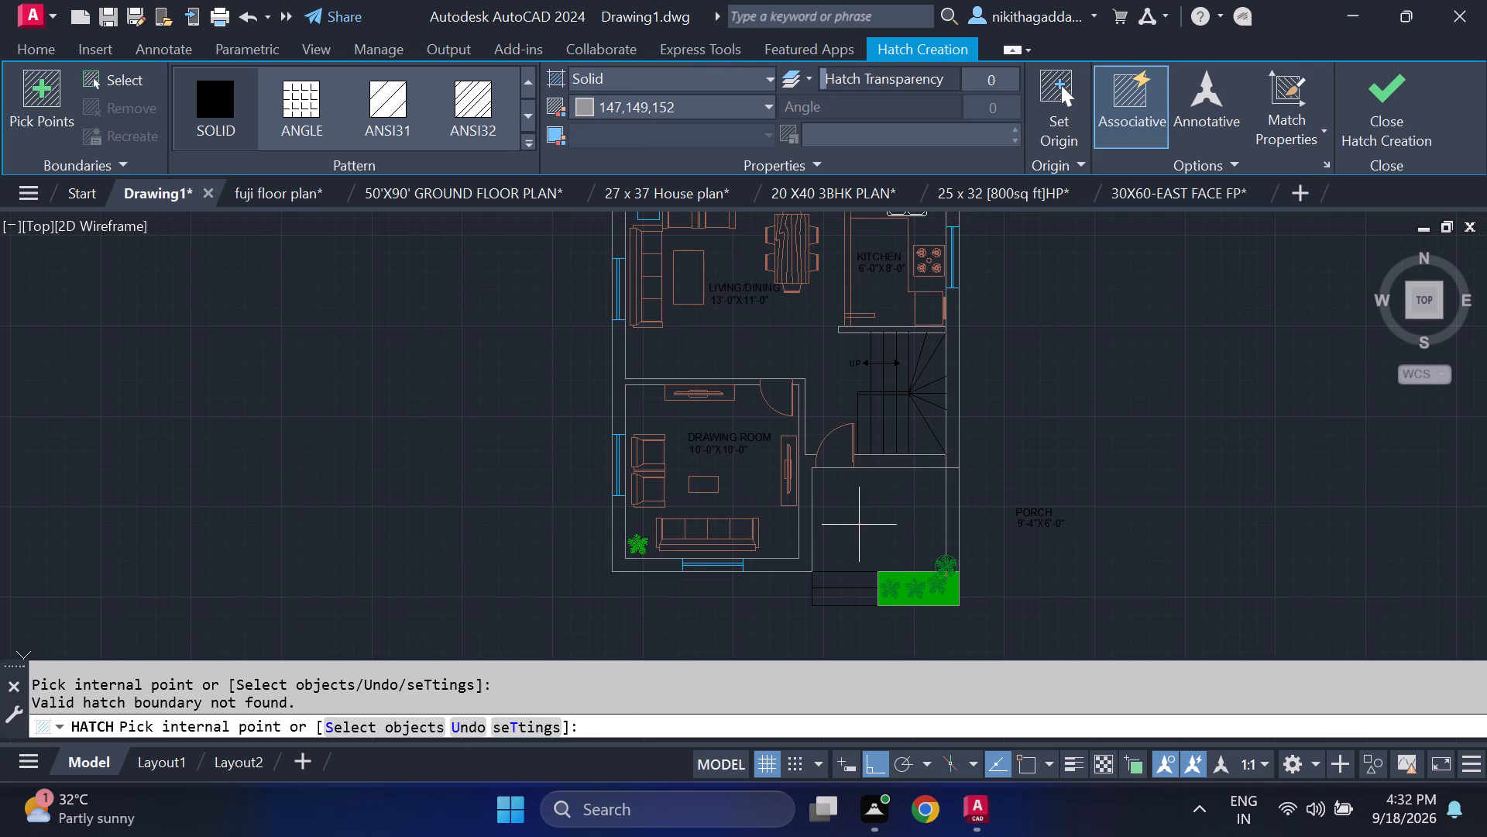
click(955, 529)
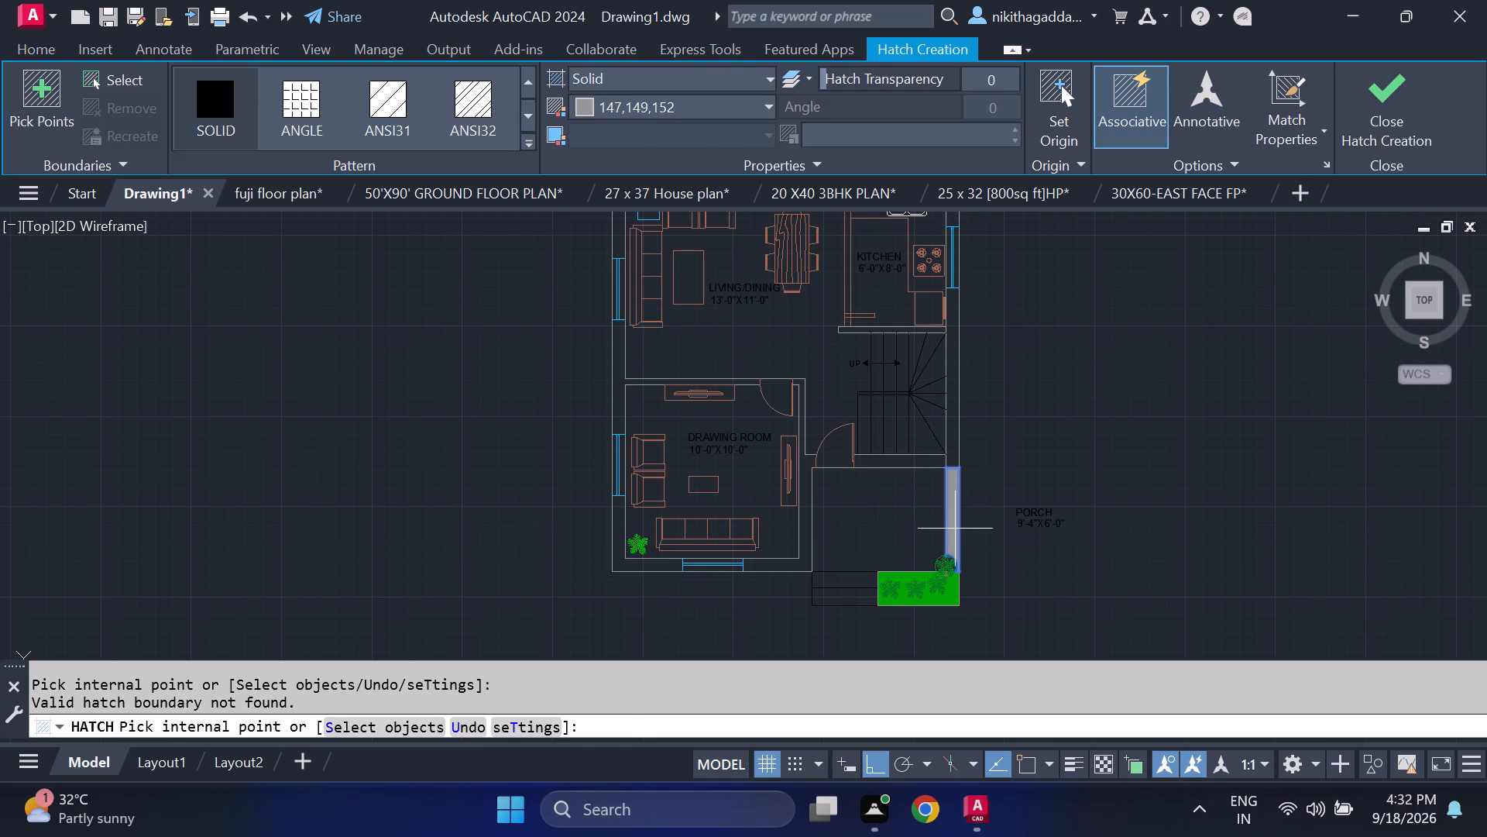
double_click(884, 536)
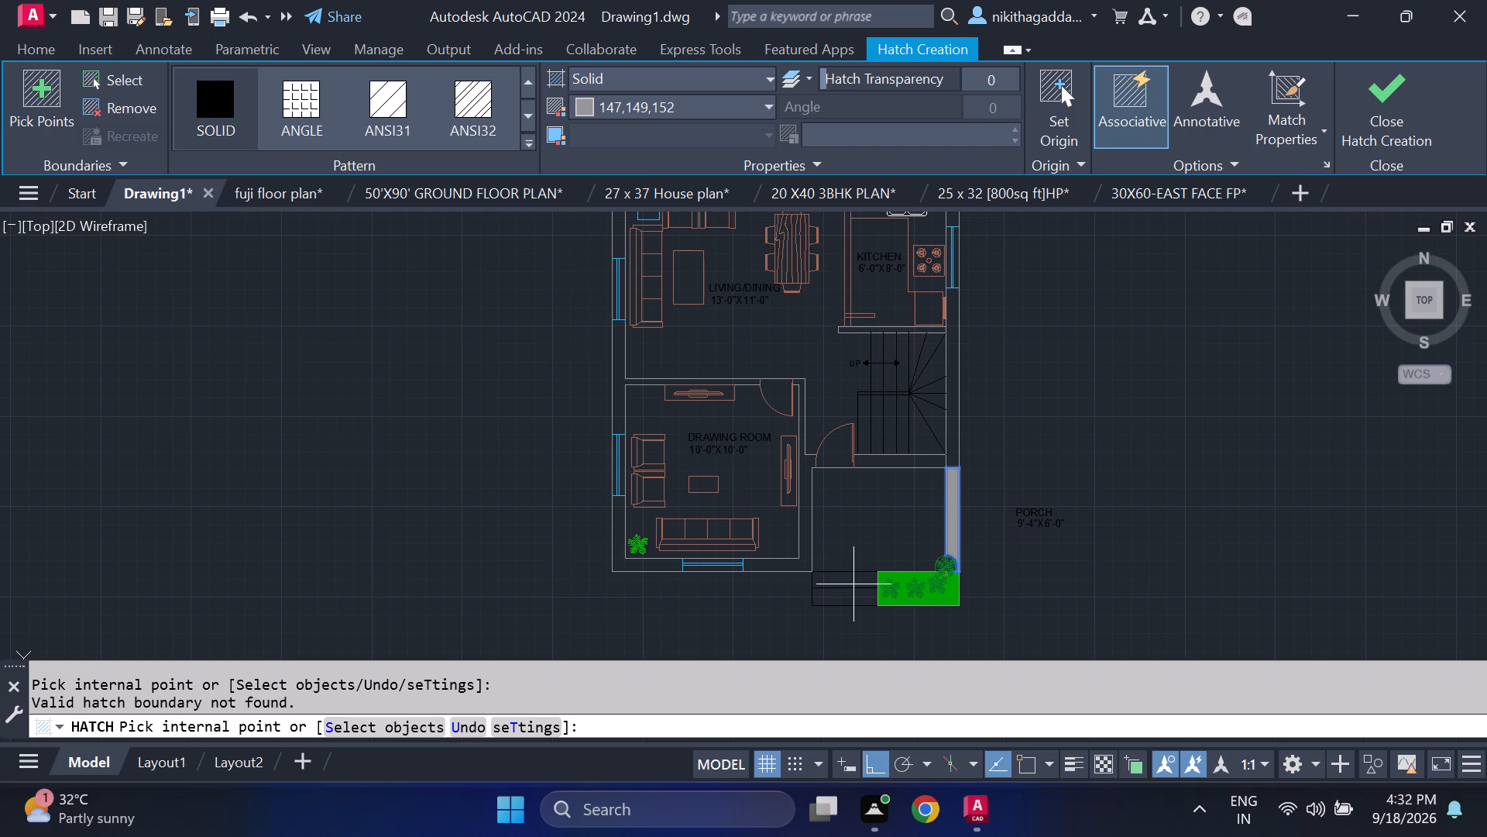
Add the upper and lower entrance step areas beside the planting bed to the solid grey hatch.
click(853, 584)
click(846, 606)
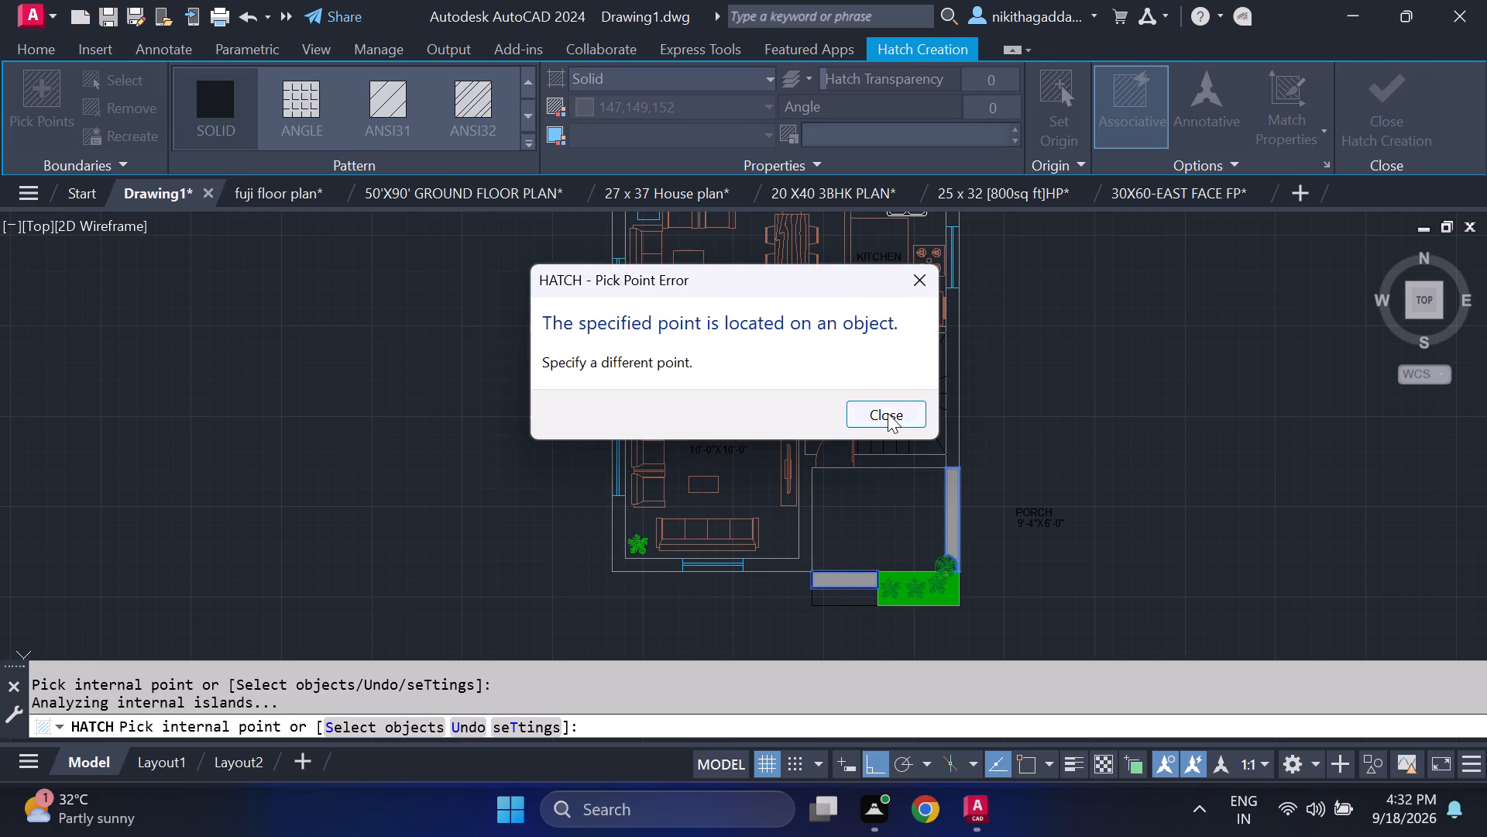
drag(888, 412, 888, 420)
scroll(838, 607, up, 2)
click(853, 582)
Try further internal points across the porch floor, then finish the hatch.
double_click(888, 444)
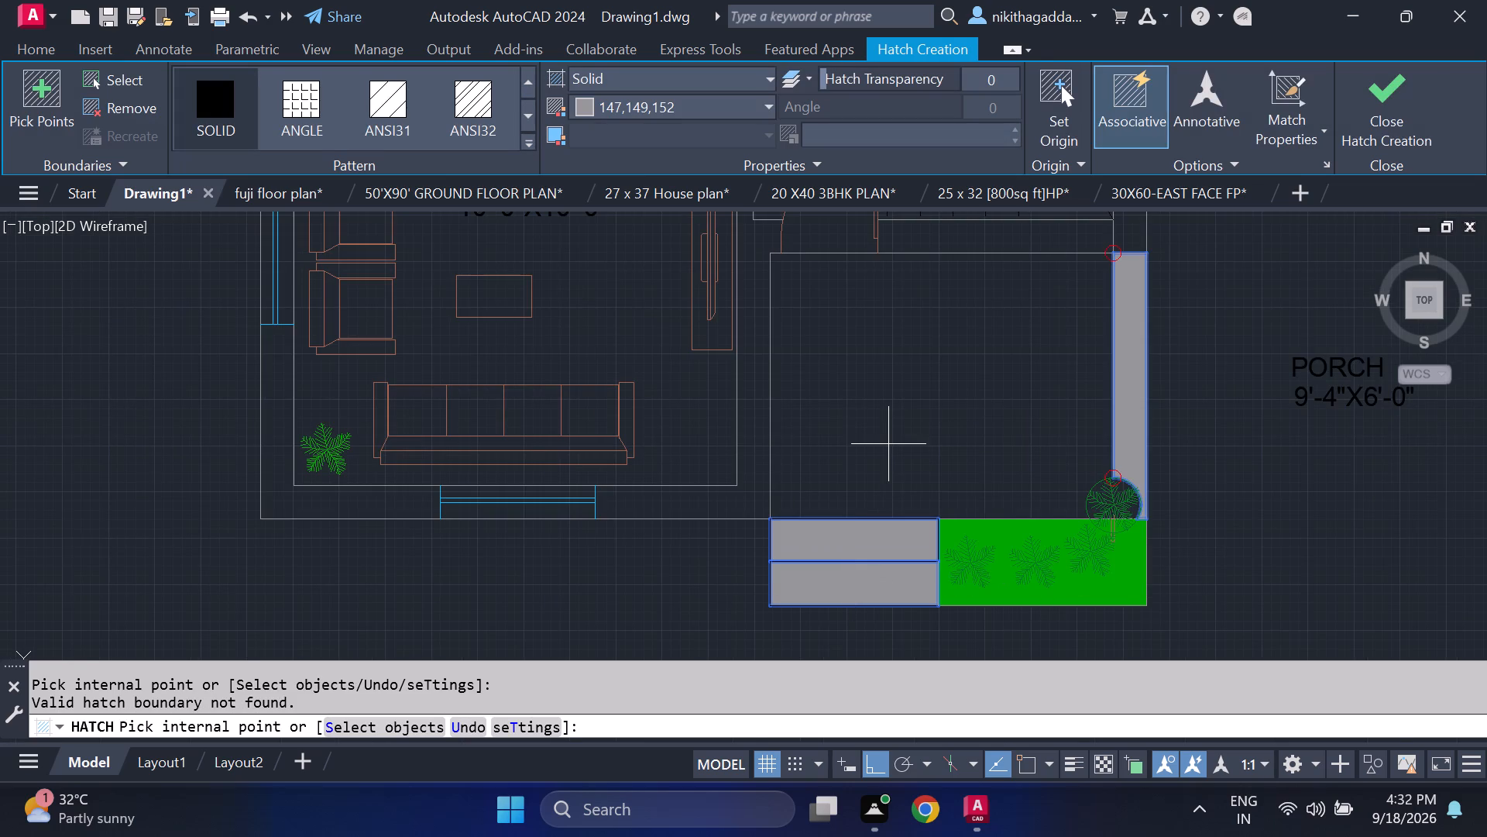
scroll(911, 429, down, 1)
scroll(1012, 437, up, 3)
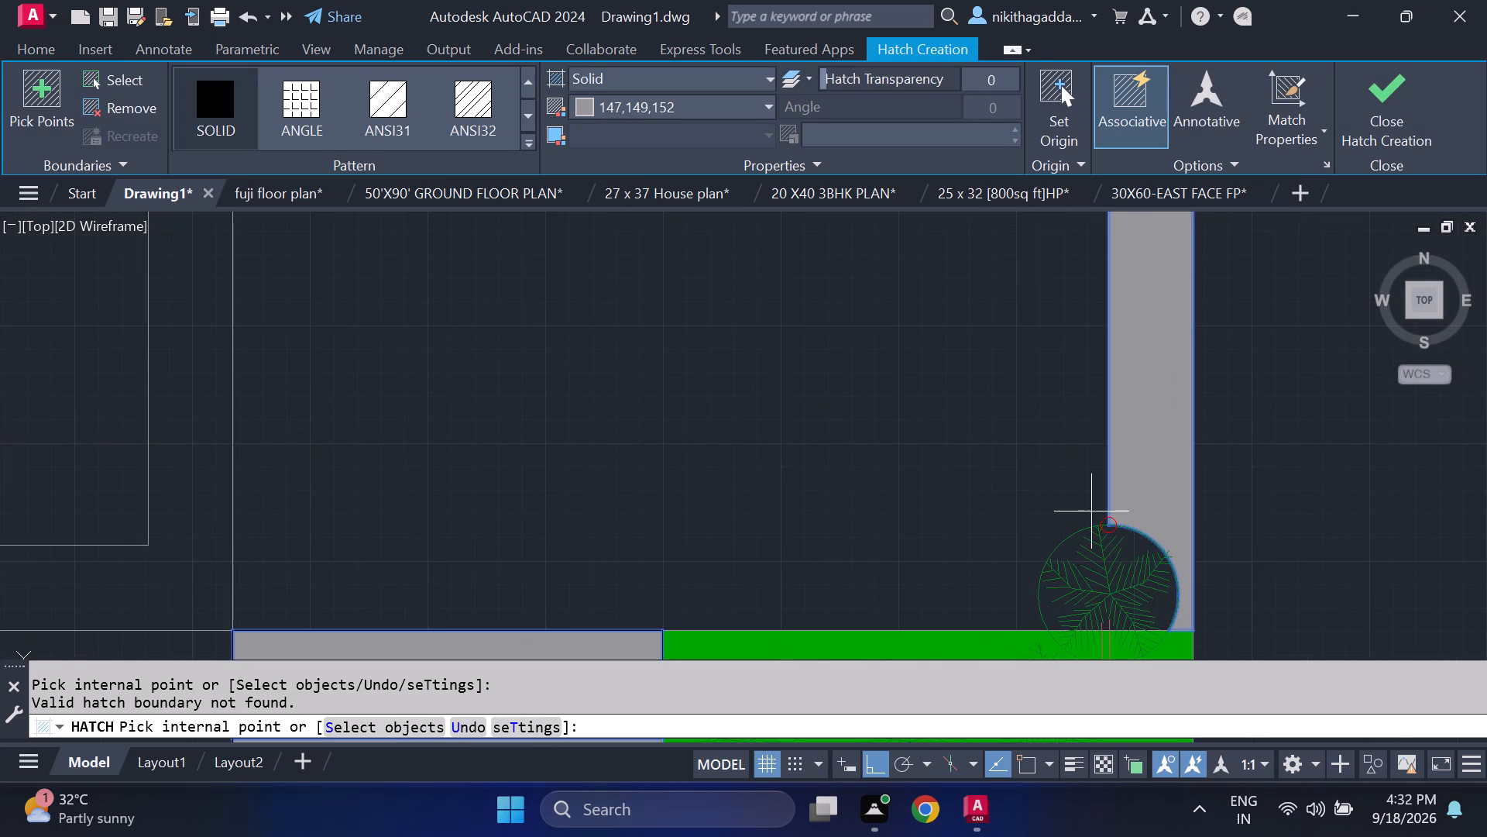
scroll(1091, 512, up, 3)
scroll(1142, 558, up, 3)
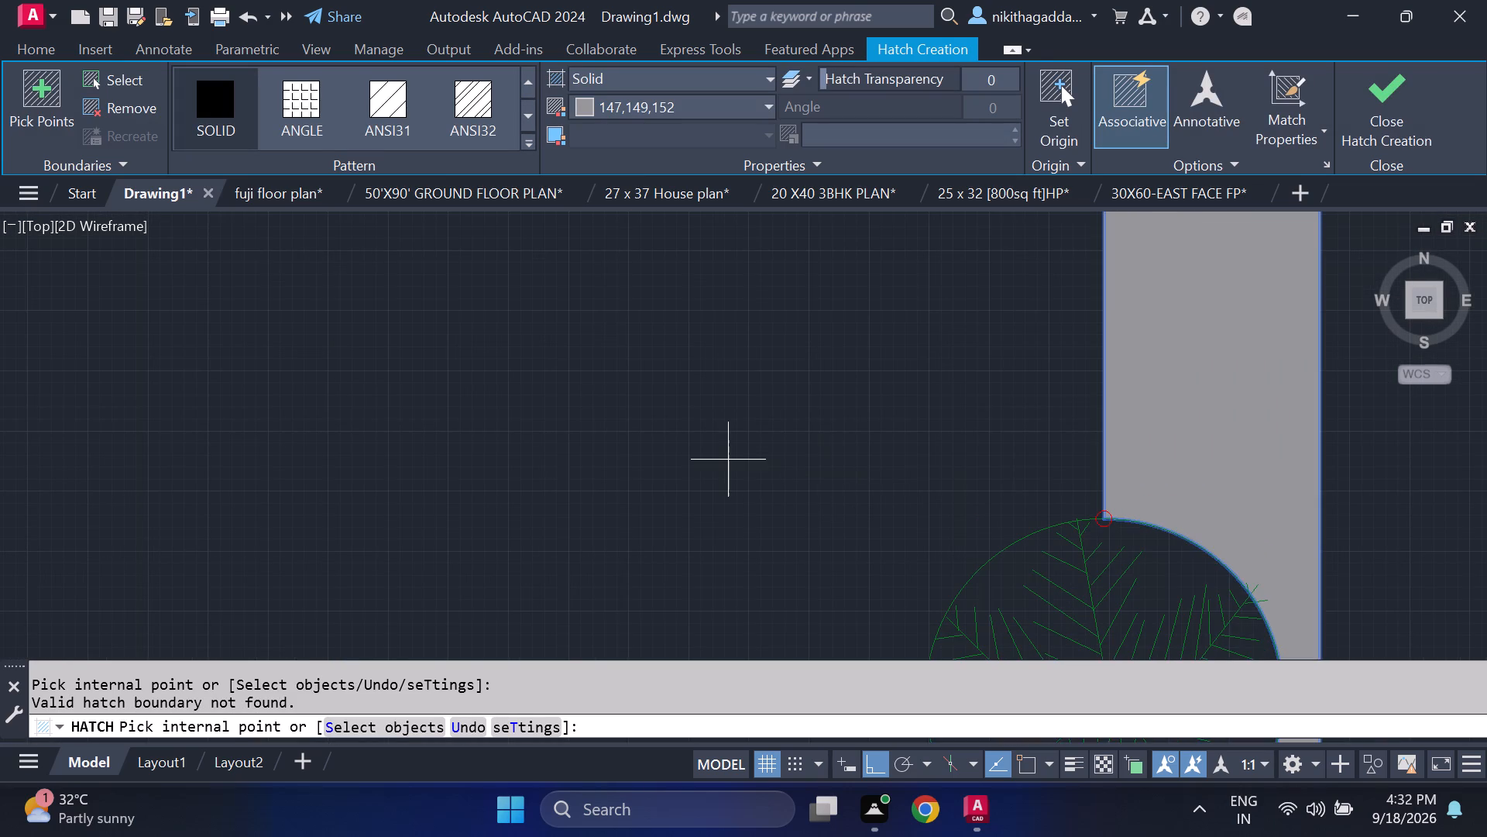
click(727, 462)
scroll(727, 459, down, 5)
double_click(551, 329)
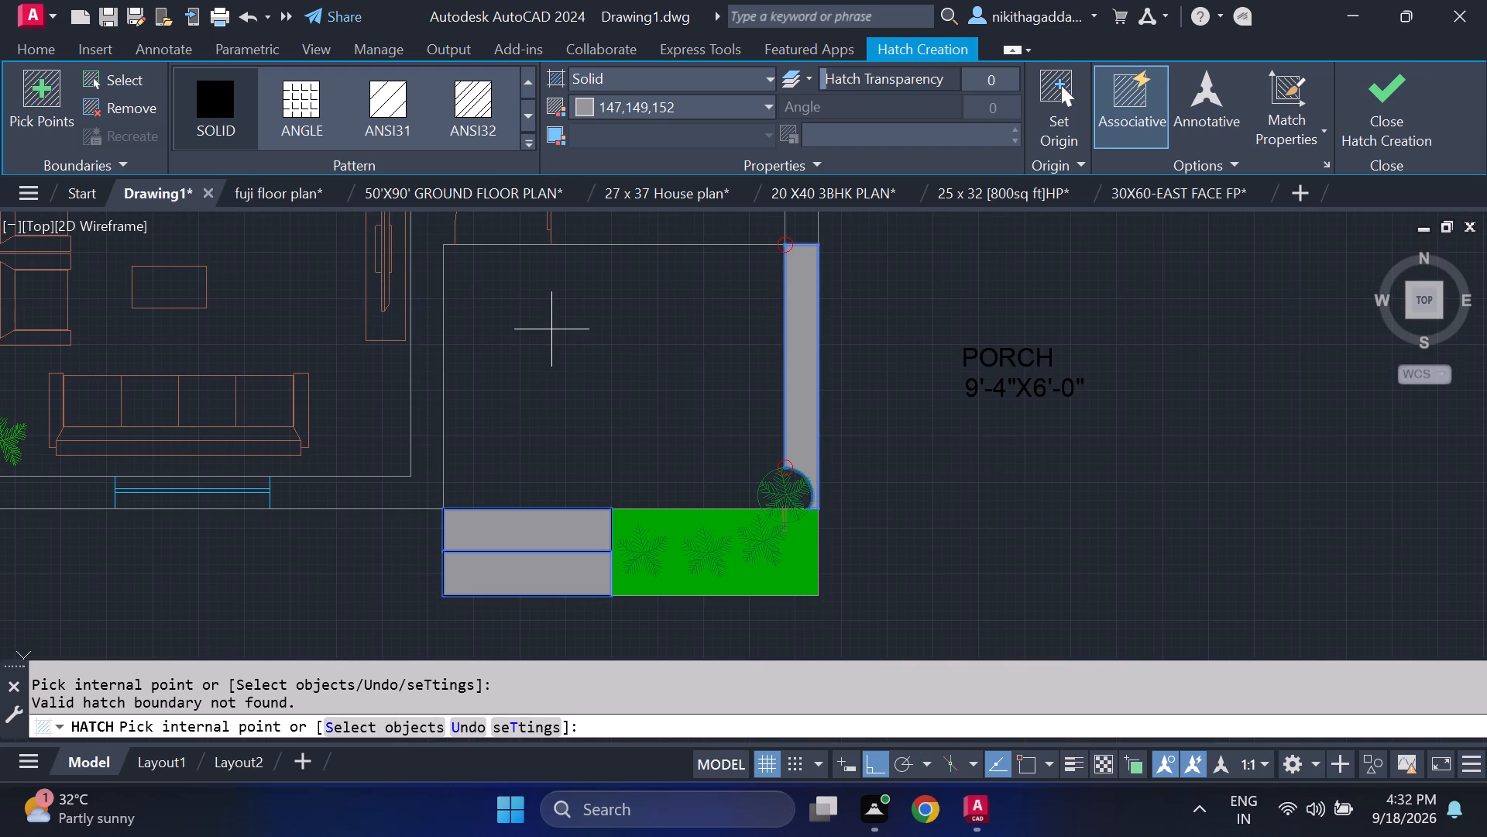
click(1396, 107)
Examine the porch floor, its hatched east strip and steps, and the corner around the tree symbol.
scroll(476, 486, down, 1)
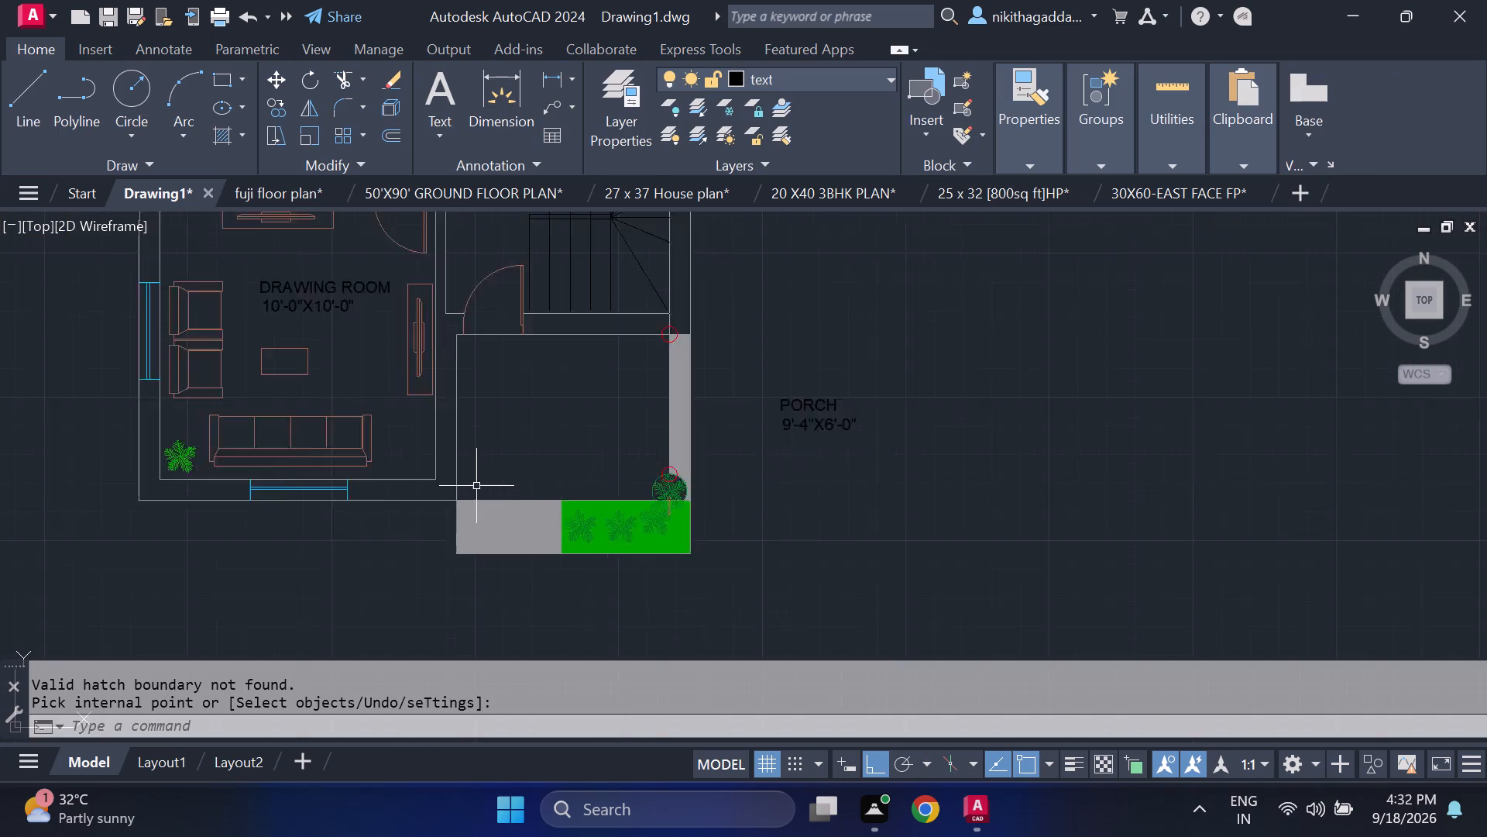
scroll(476, 486, down, 1)
middle_drag(518, 412, 525, 451)
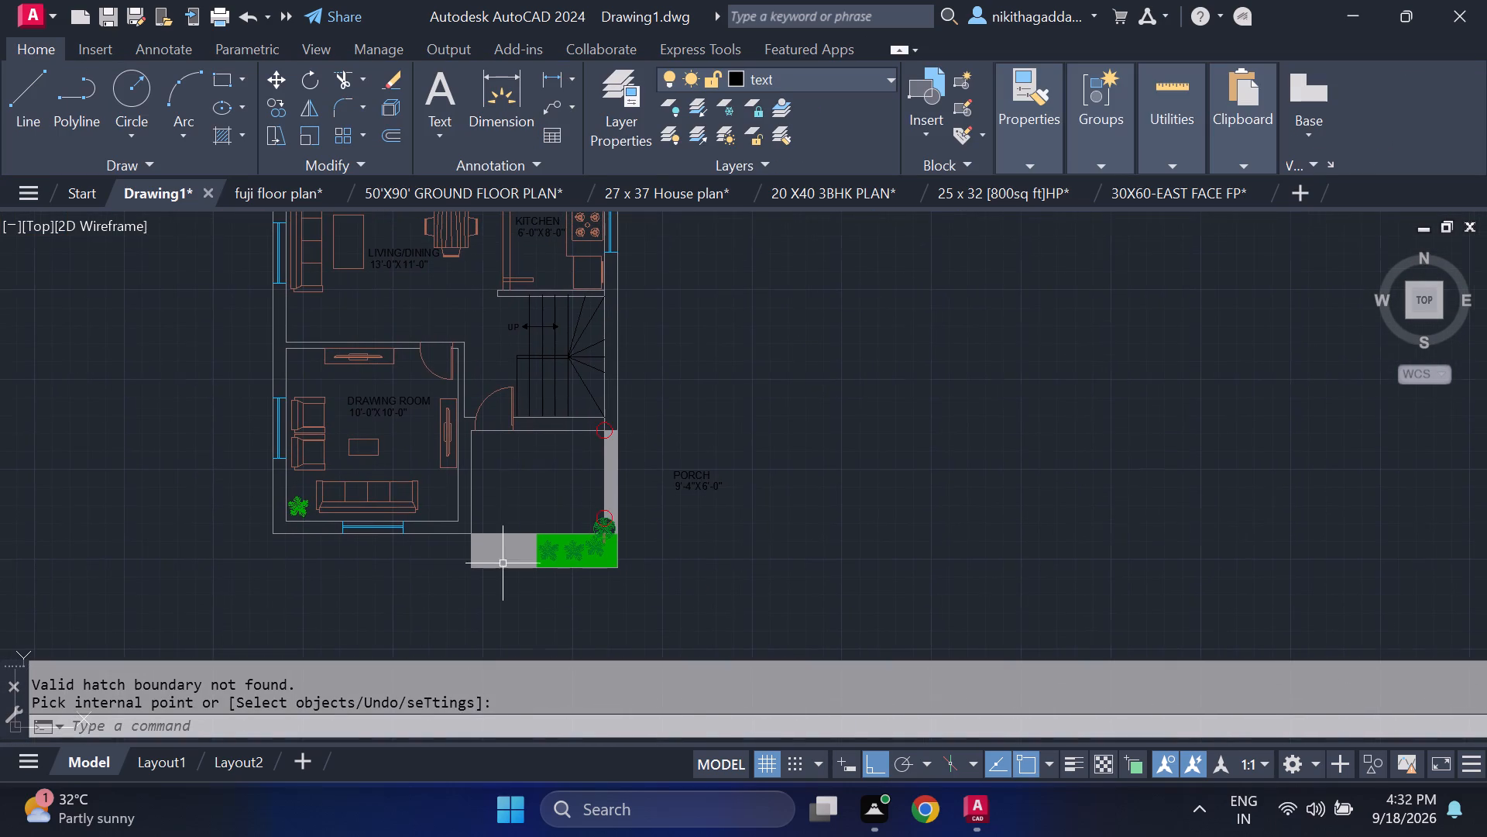
scroll(503, 567, up, 4)
scroll(524, 526, down, 3)
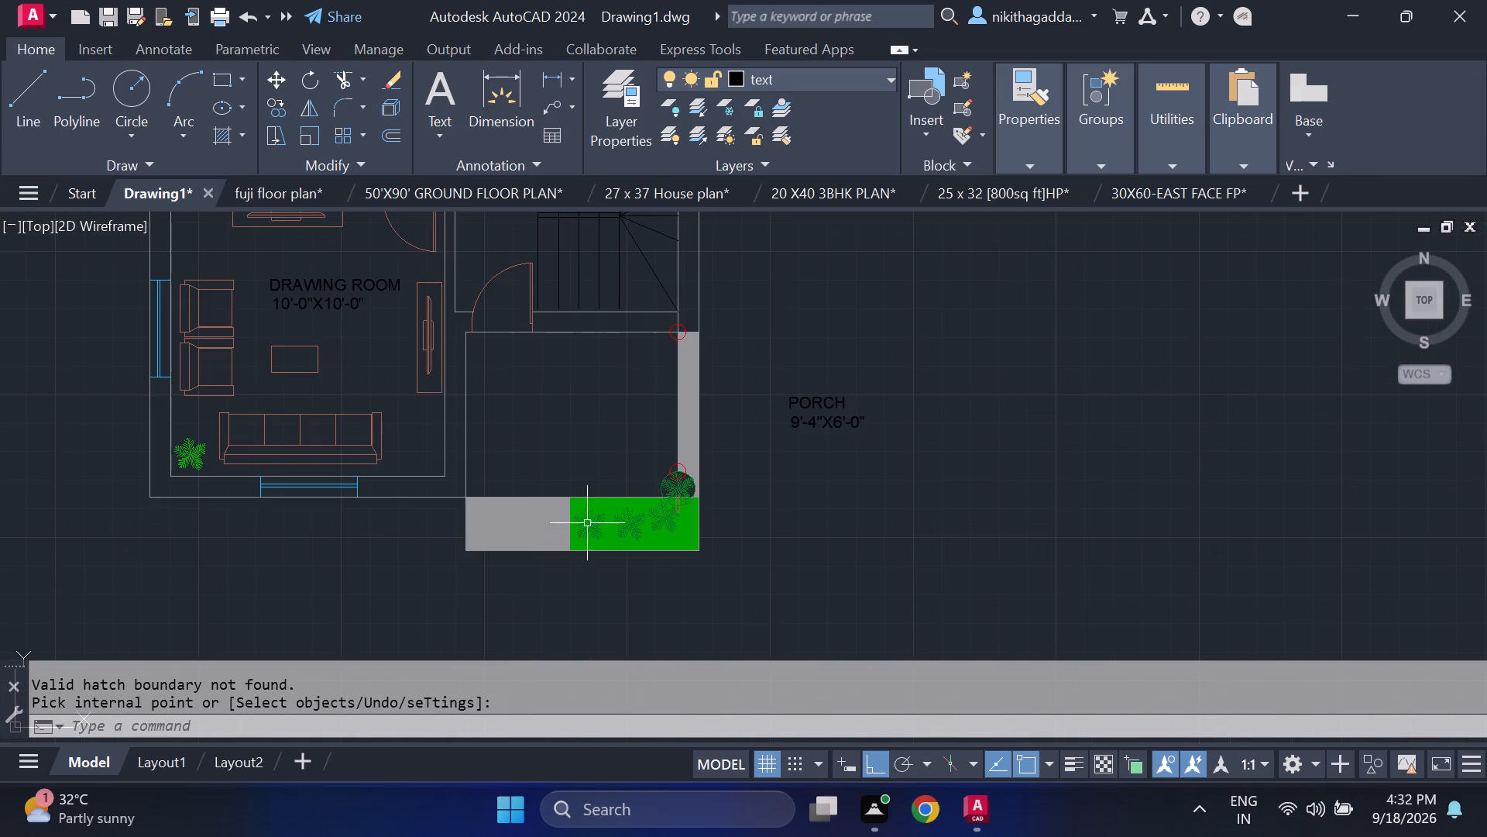
scroll(518, 539, up, 2)
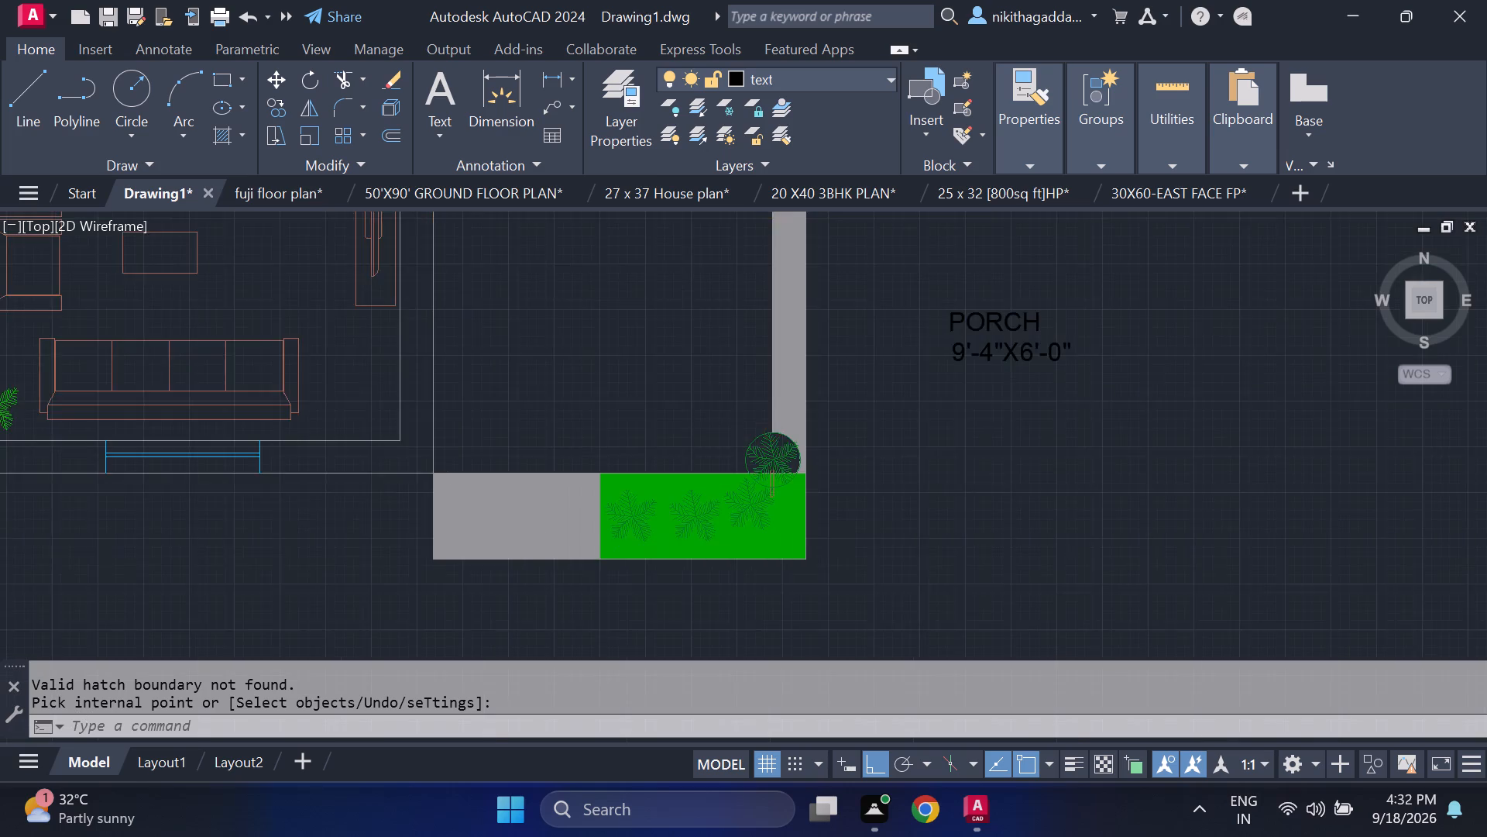
scroll(517, 540, up, 1)
scroll(517, 540, down, 3)
middle_drag(649, 407, 665, 509)
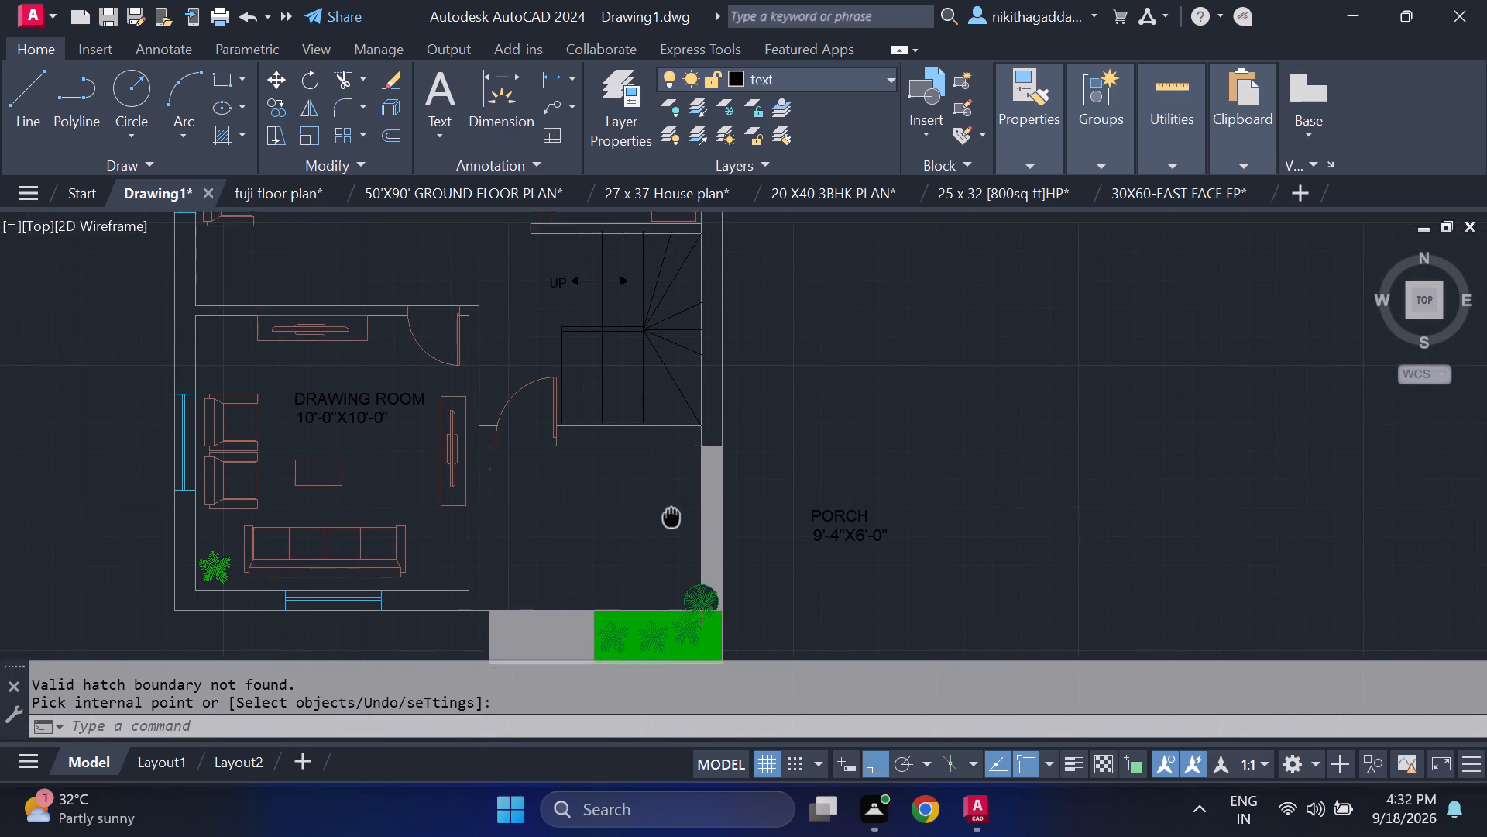
middle_drag(665, 509, 650, 392)
scroll(636, 401, down, 2)
scroll(647, 414, up, 2)
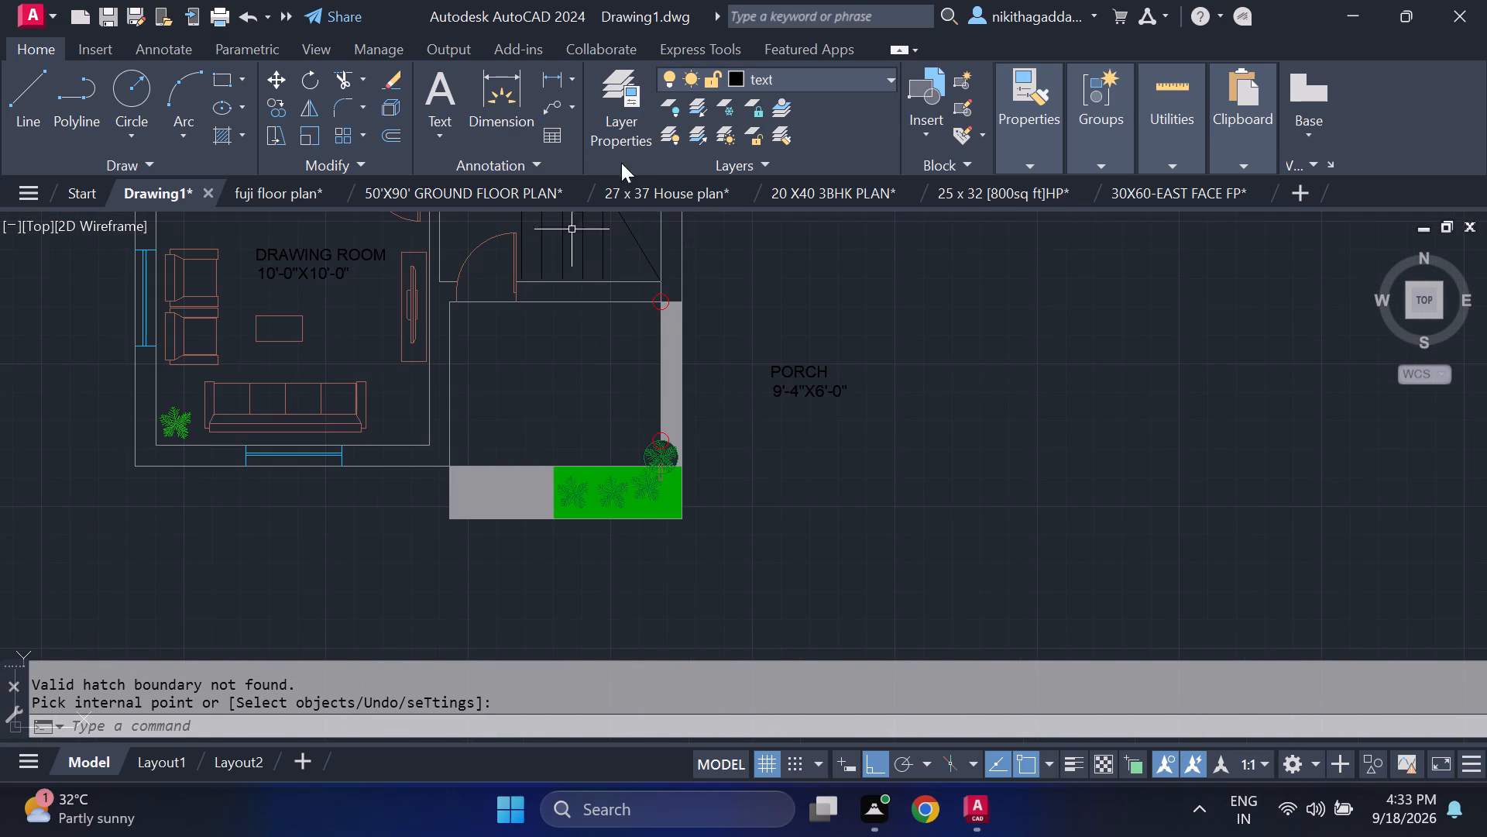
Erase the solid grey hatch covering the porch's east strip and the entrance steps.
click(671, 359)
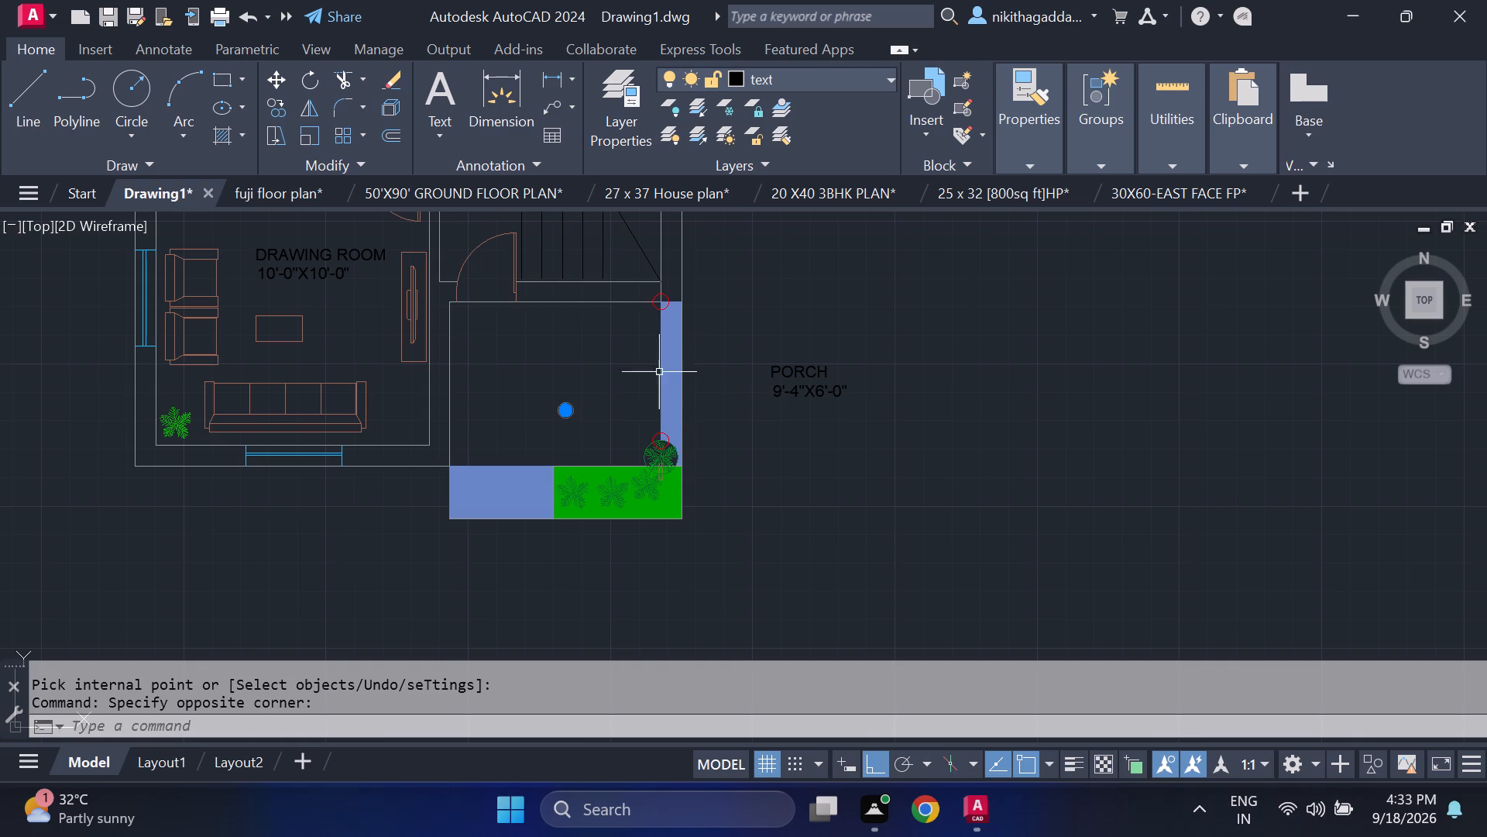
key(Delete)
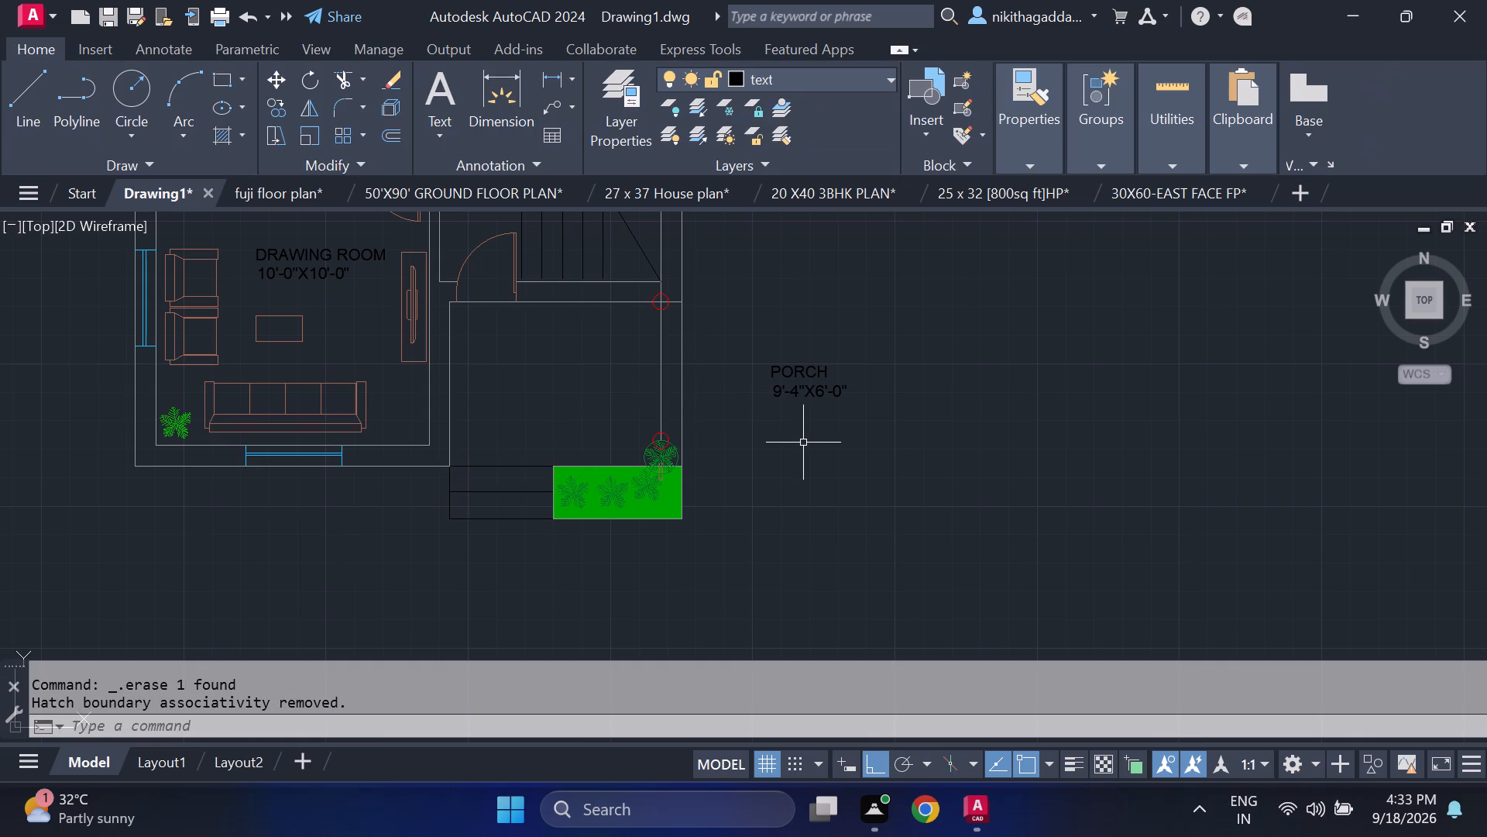
Erase the four black lines forming the entrance steps west of the planting bed.
scroll(487, 463, up, 3)
click(531, 449)
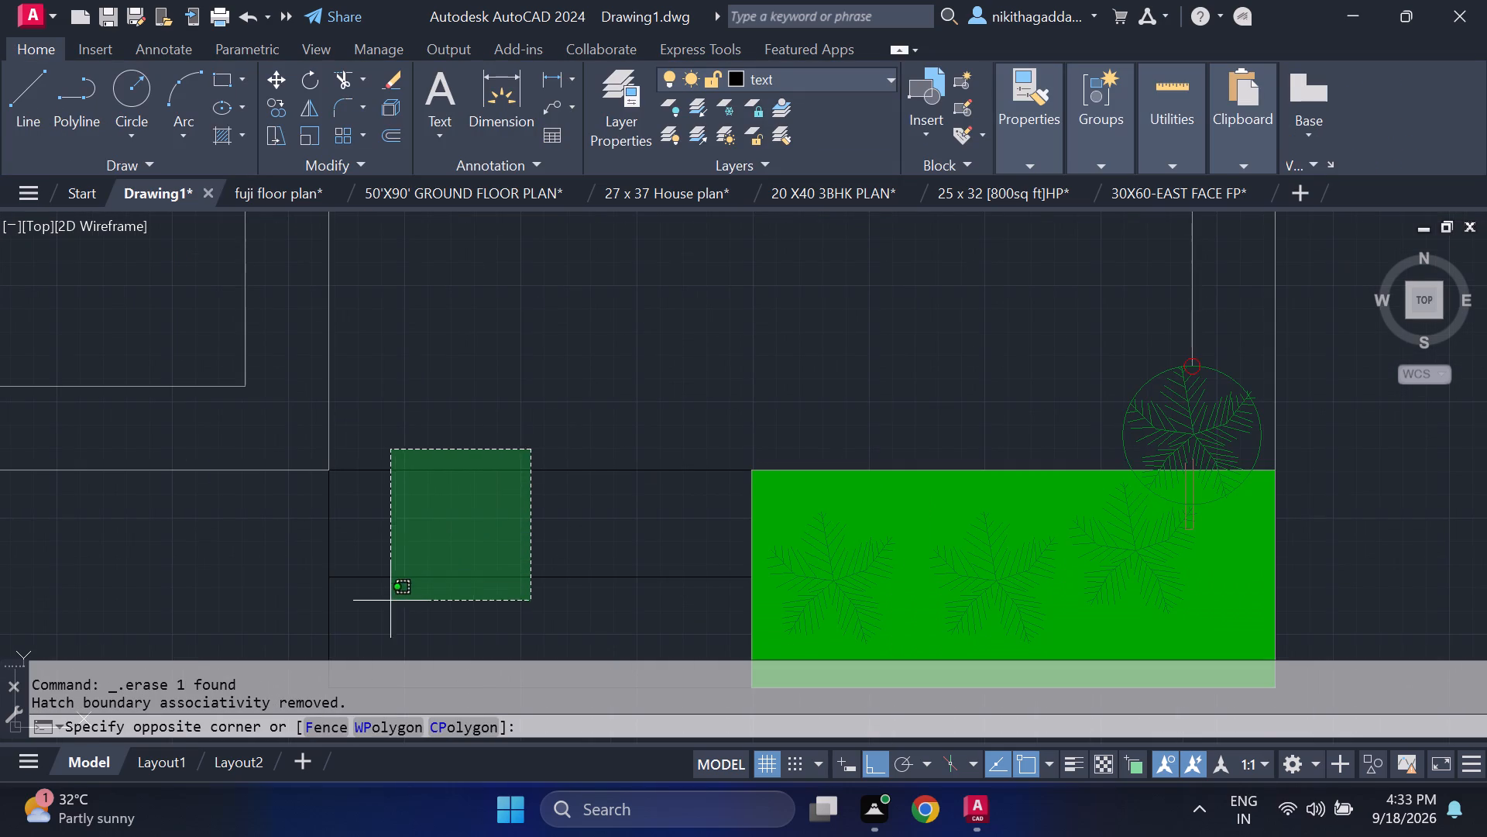
click(355, 577)
middle_drag(484, 531, 521, 367)
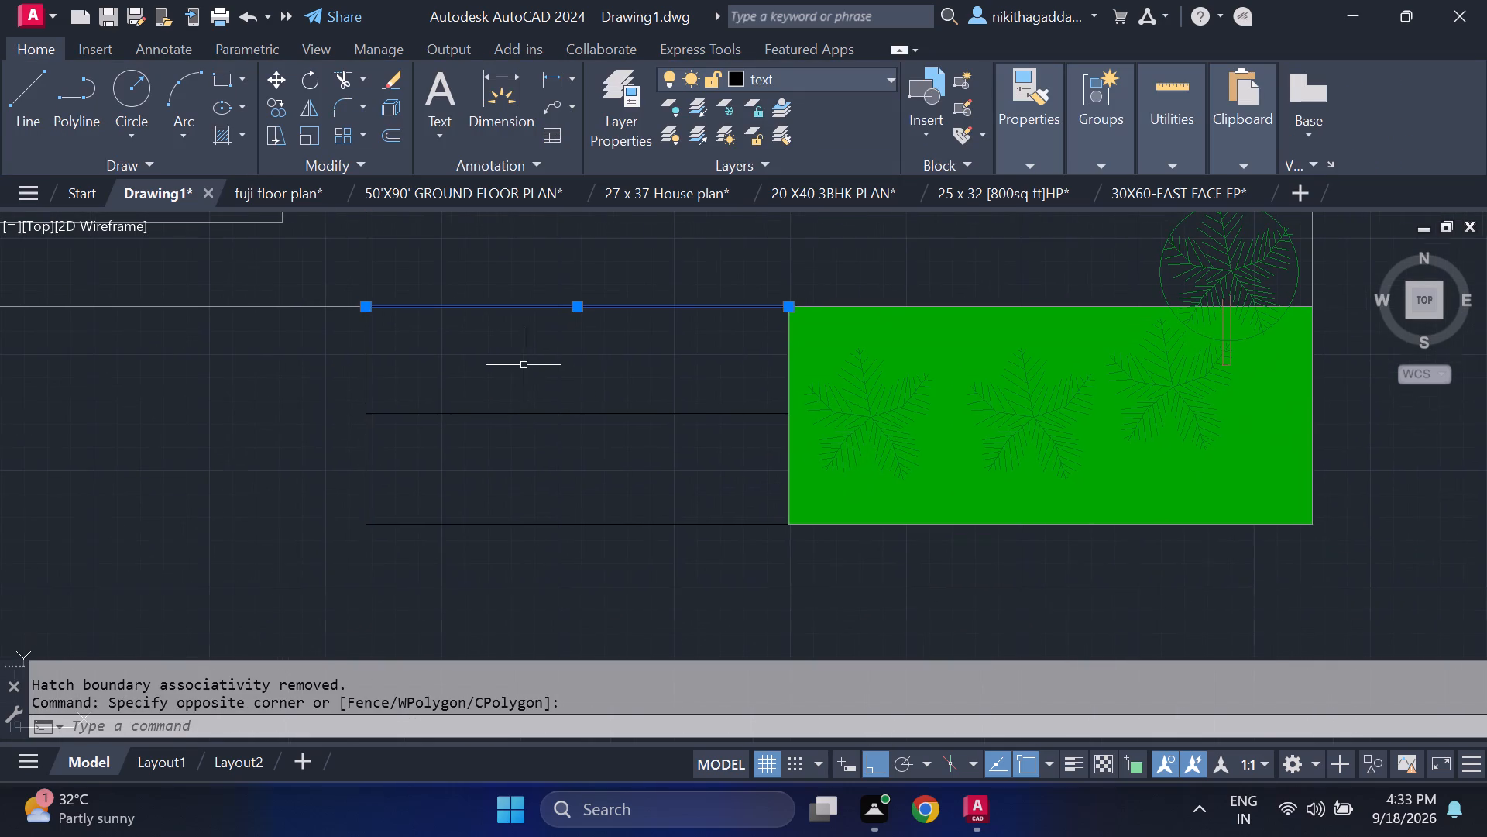
drag(530, 366, 514, 398)
click(222, 573)
key(Delete)
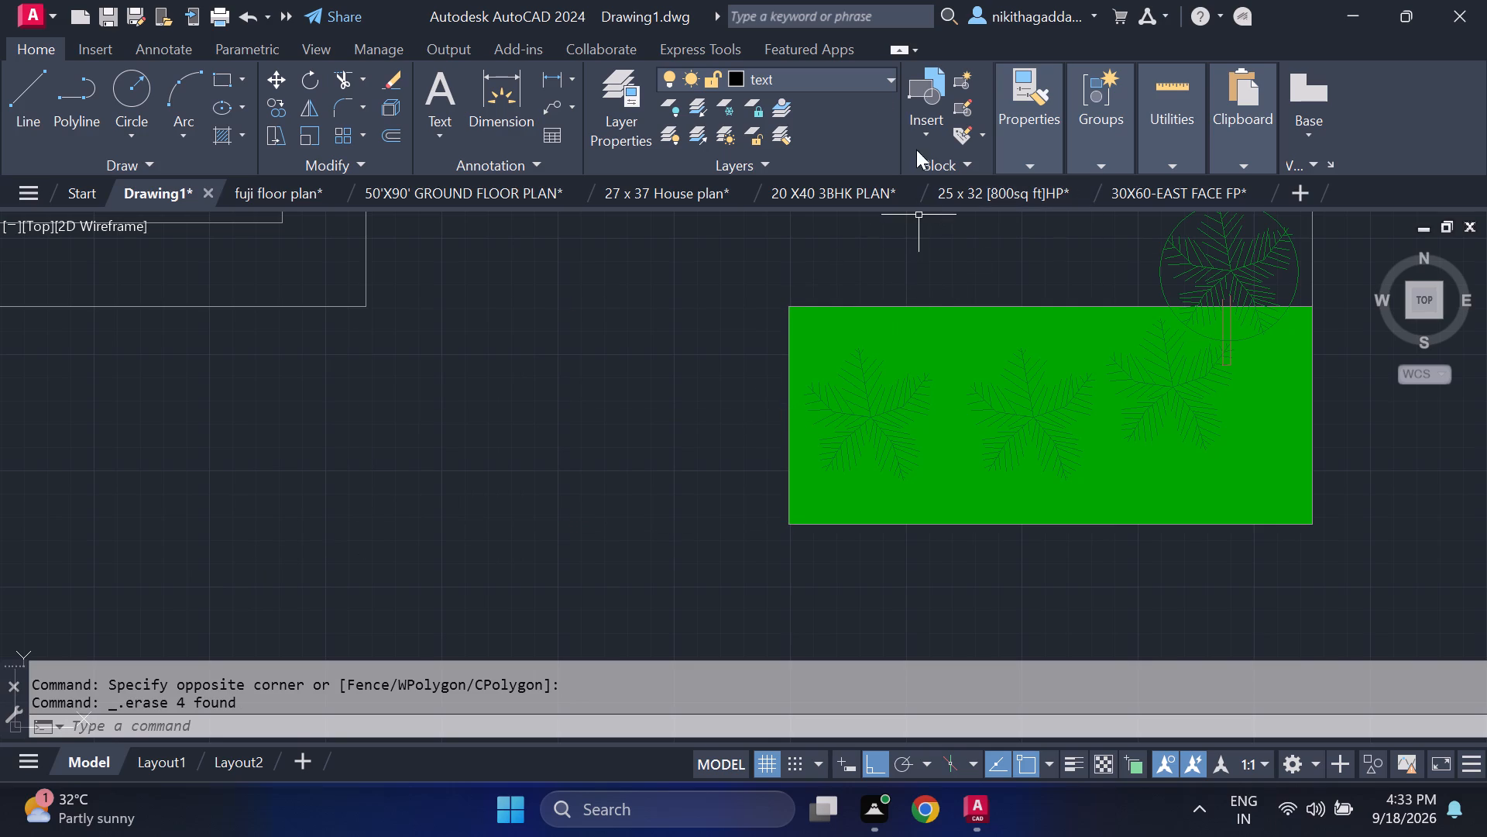
On the walls layer, draw the entrance steps' south, west and north edges between the planting bed's west corners and the house corner.
click(860, 71)
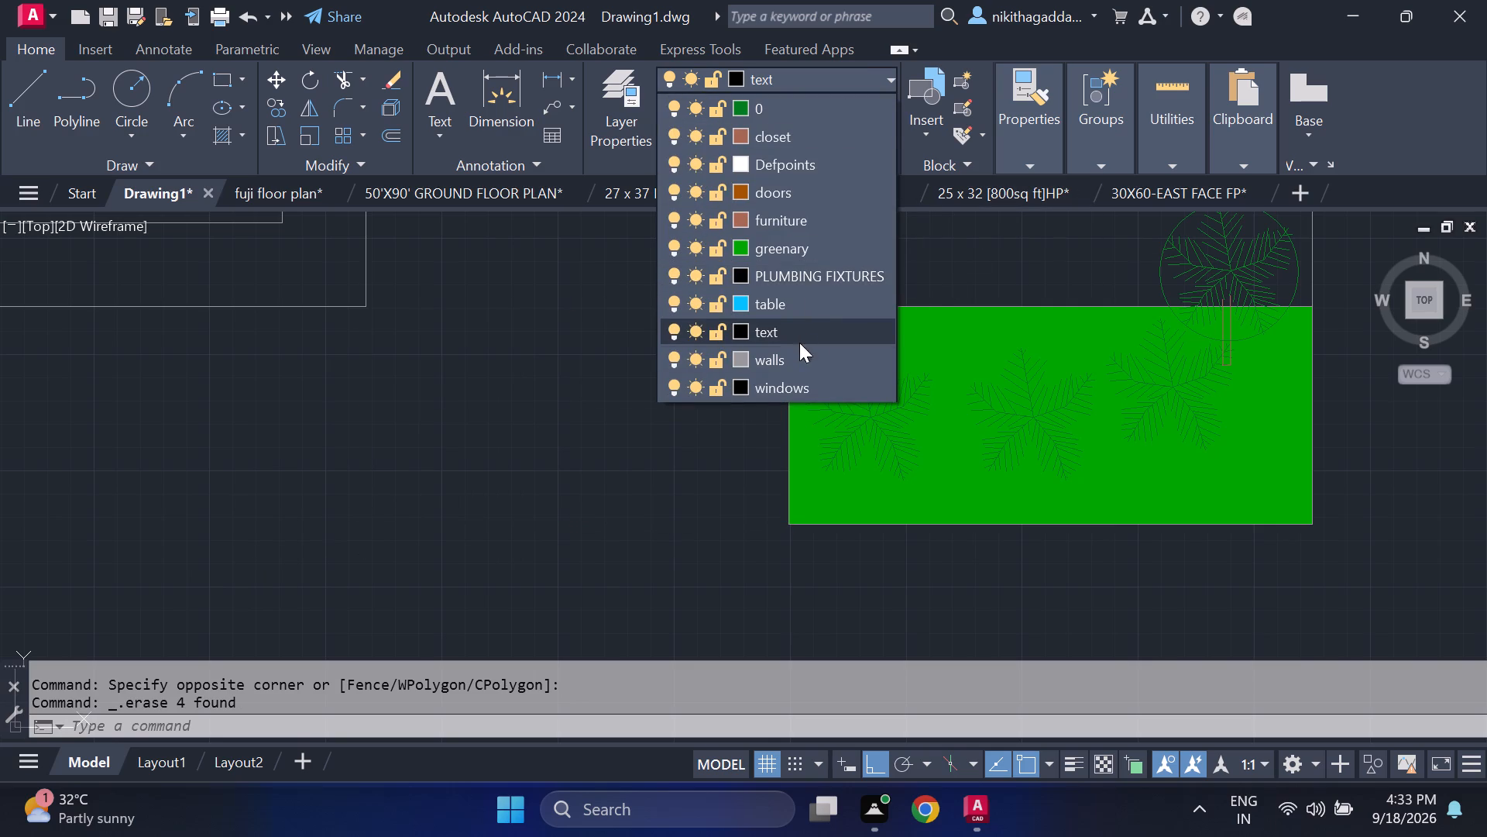
click(796, 356)
key(l)
key(Return)
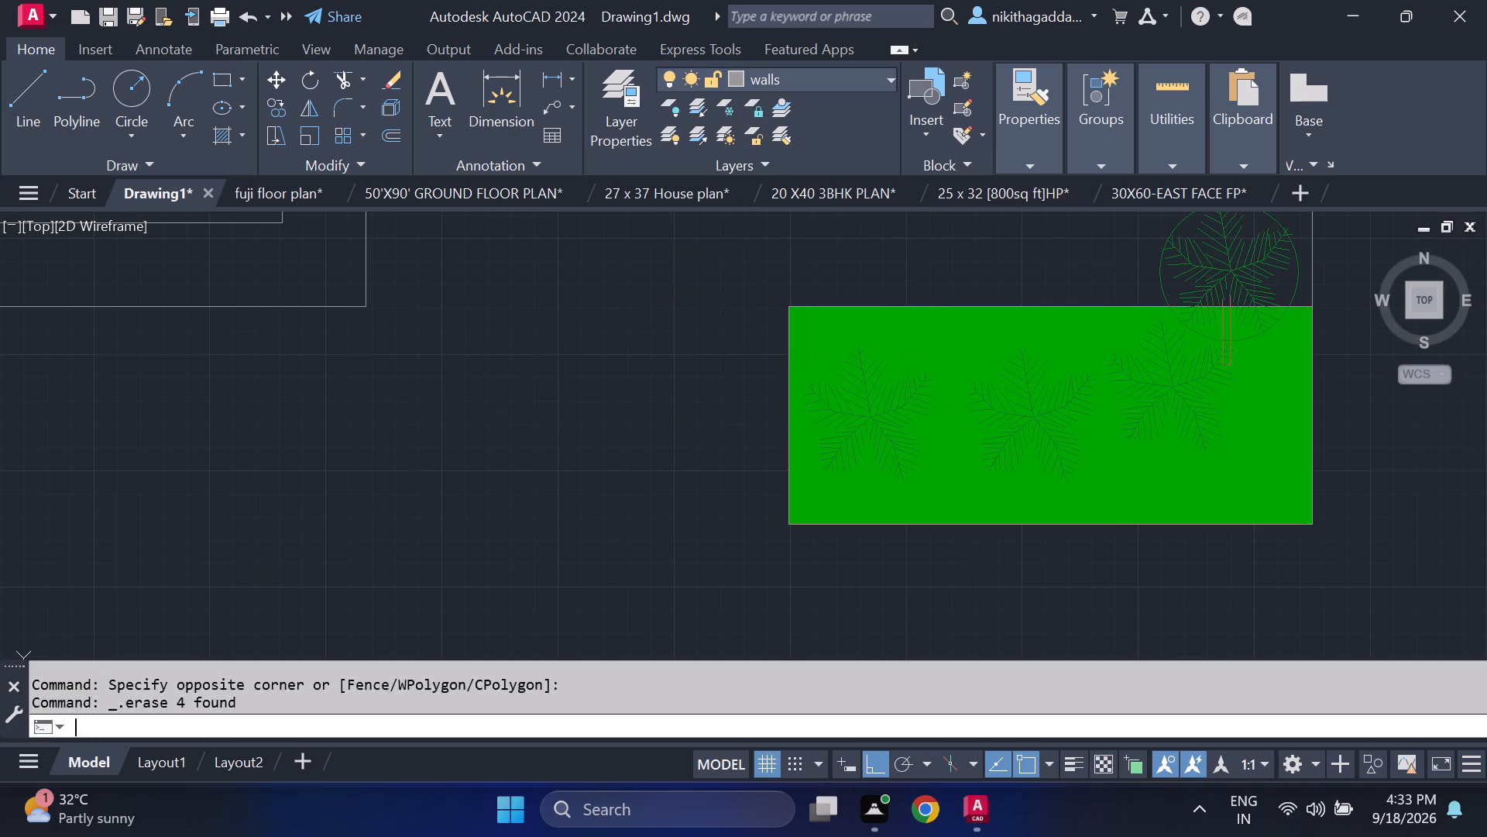
drag(789, 532, 772, 535)
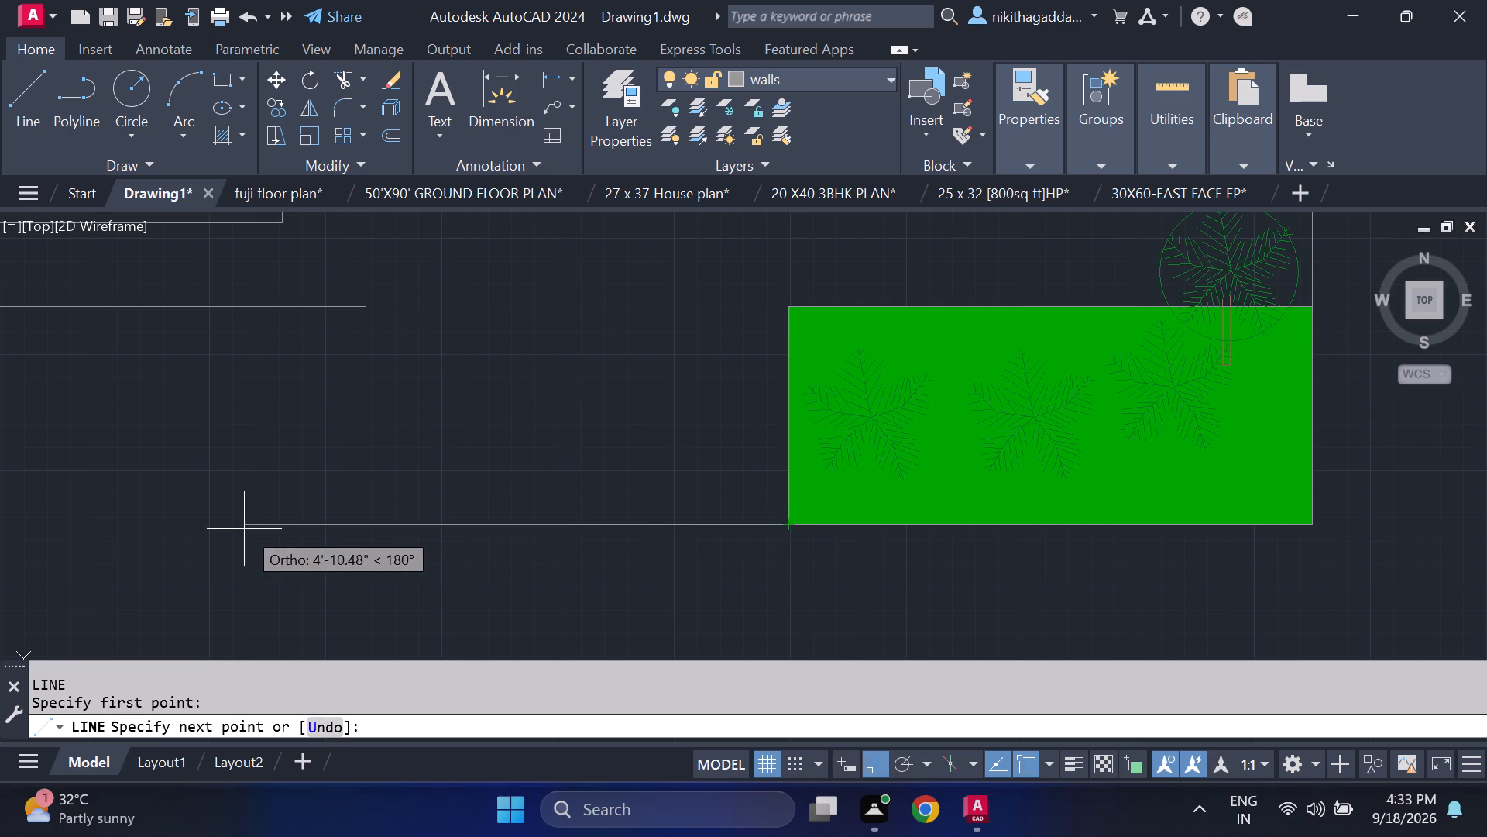
click(365, 524)
click(374, 302)
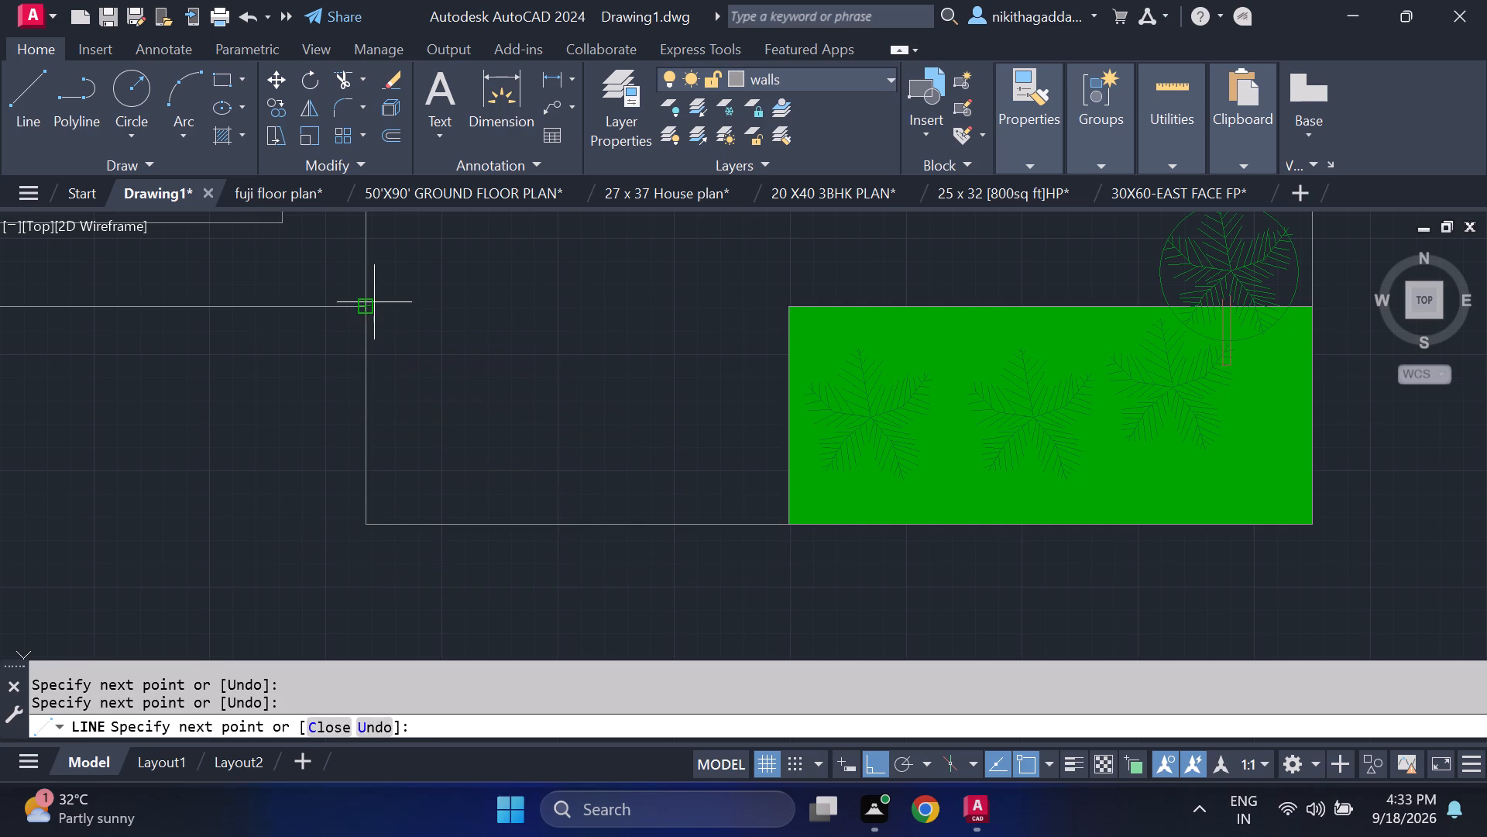
drag(791, 302, 790, 311)
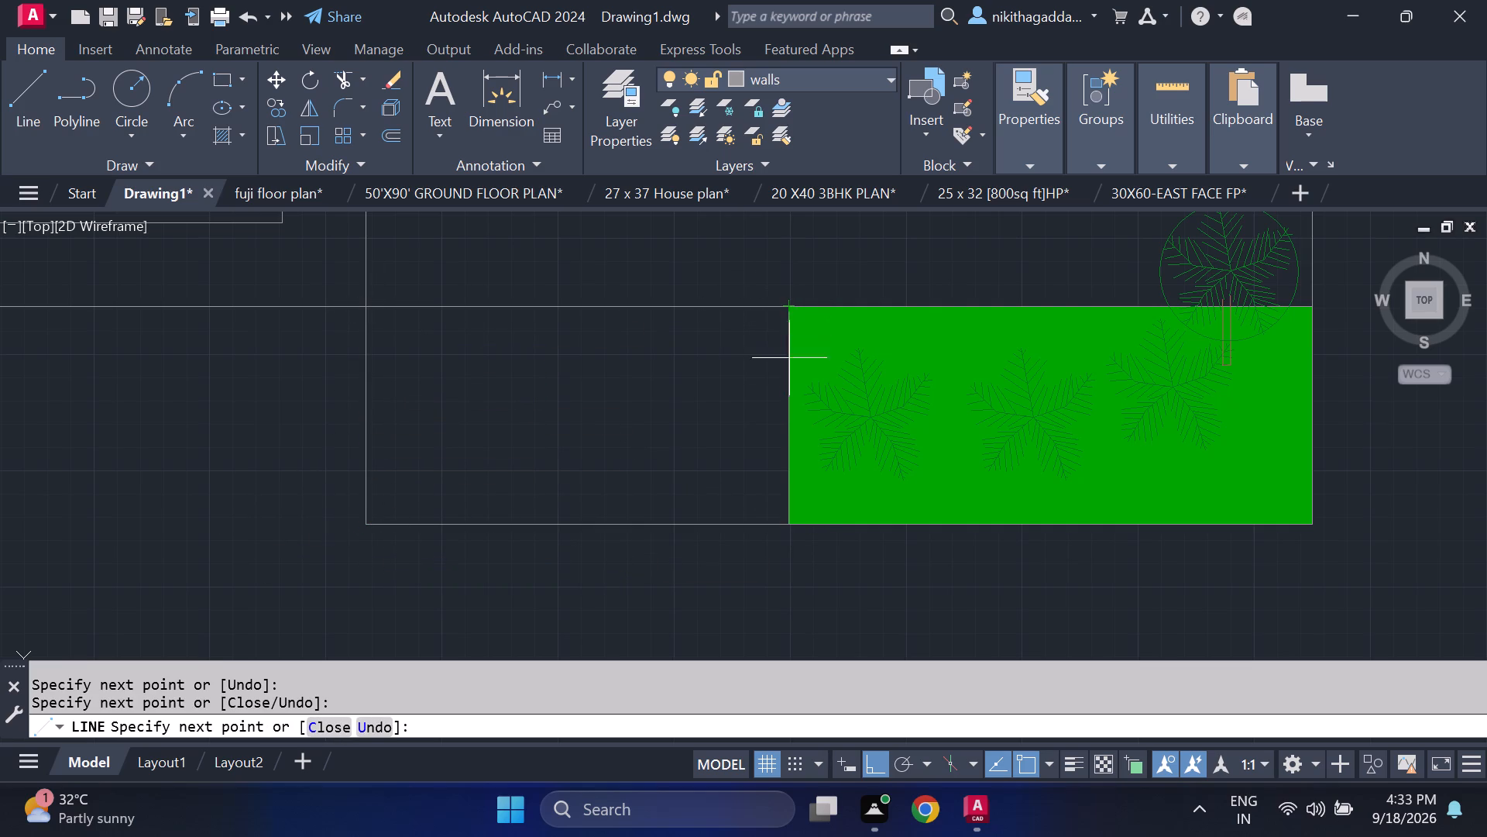
Draw a dividing line across the middle of the entrance steps, from the planting bed's west edge to the steps' west edge.
click(793, 417)
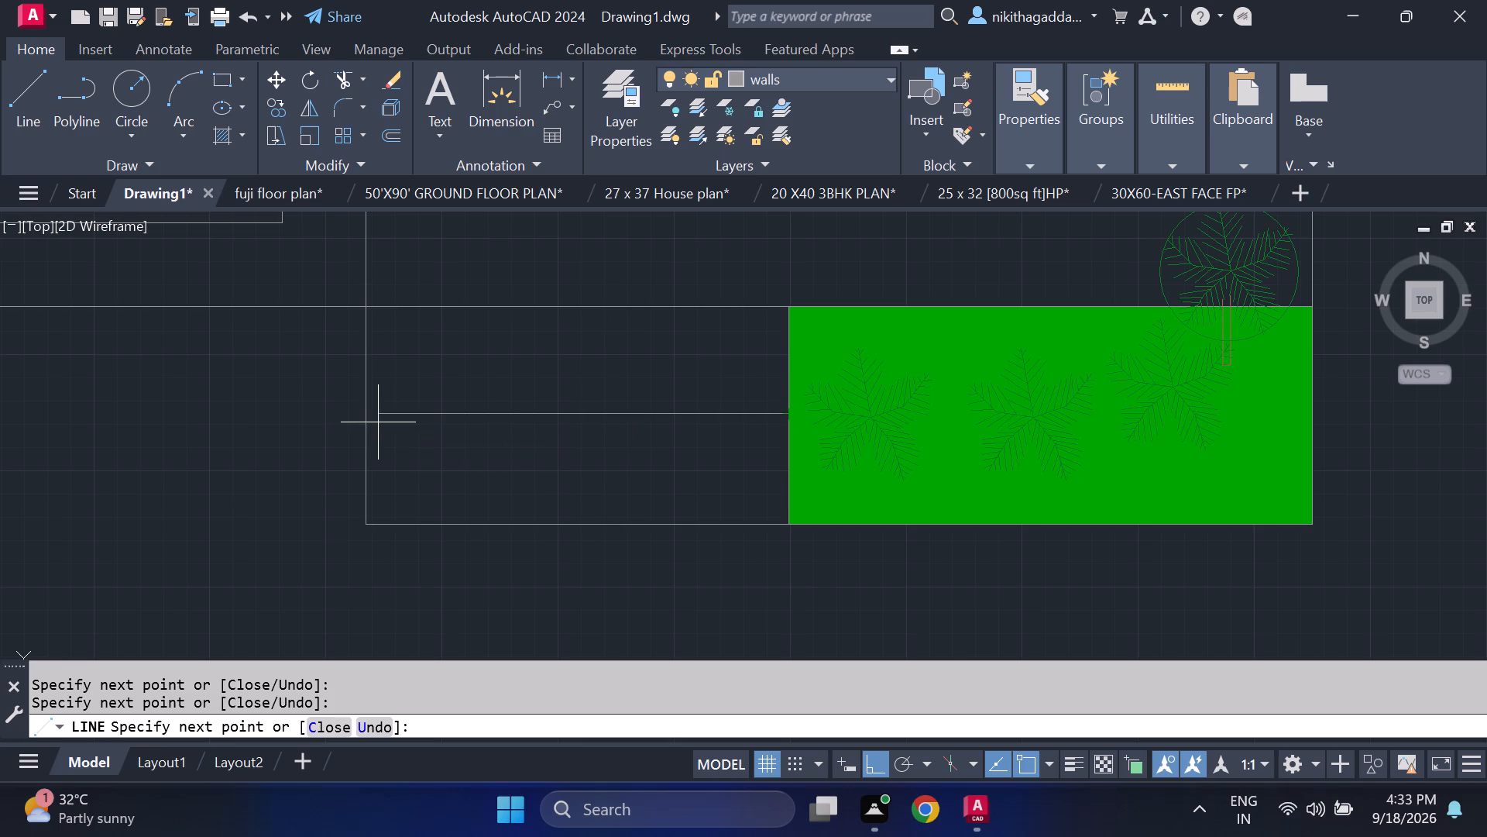
click(369, 421)
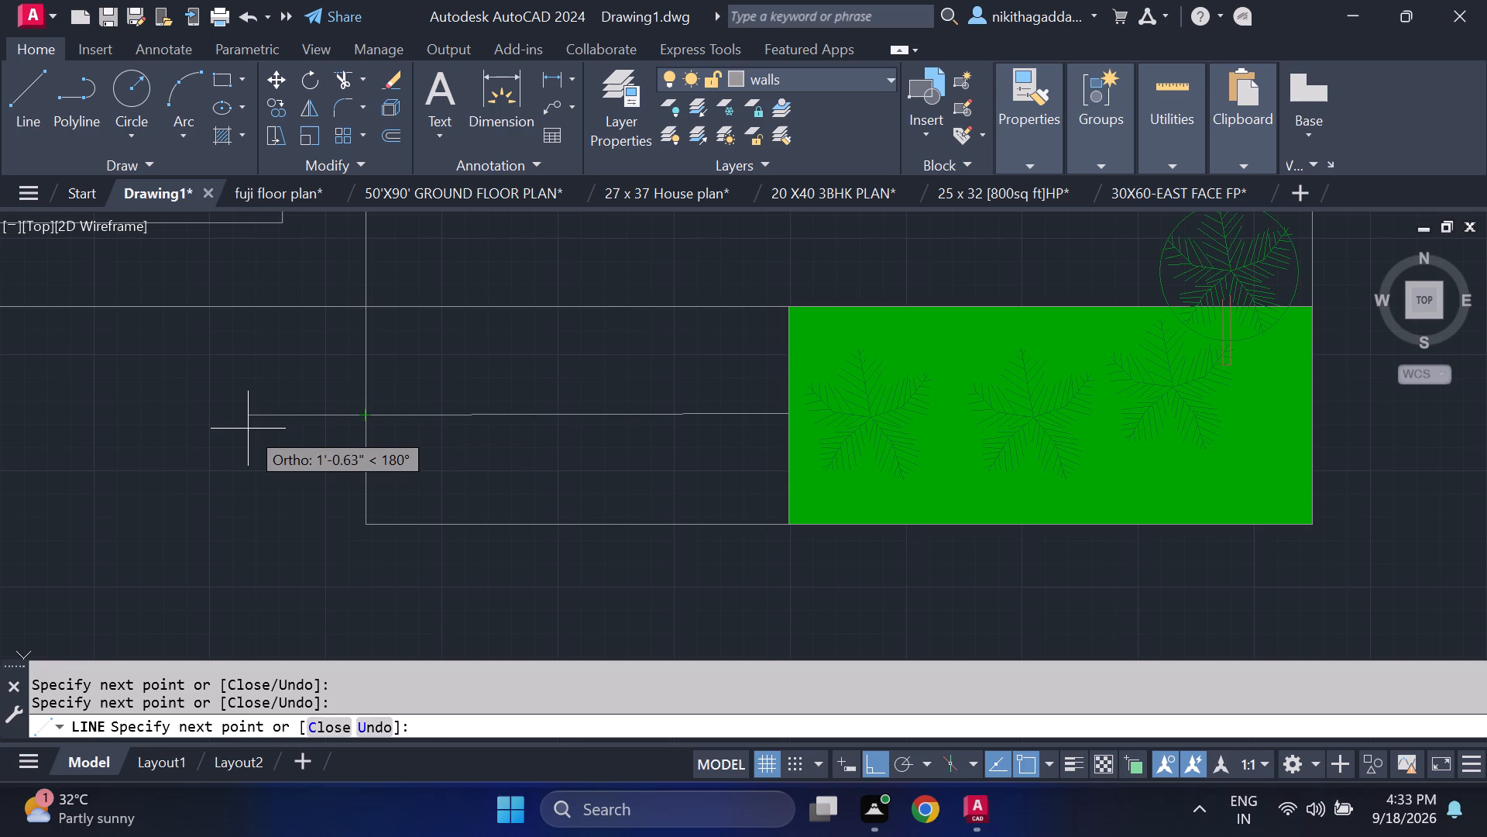
key(ctrl+z)
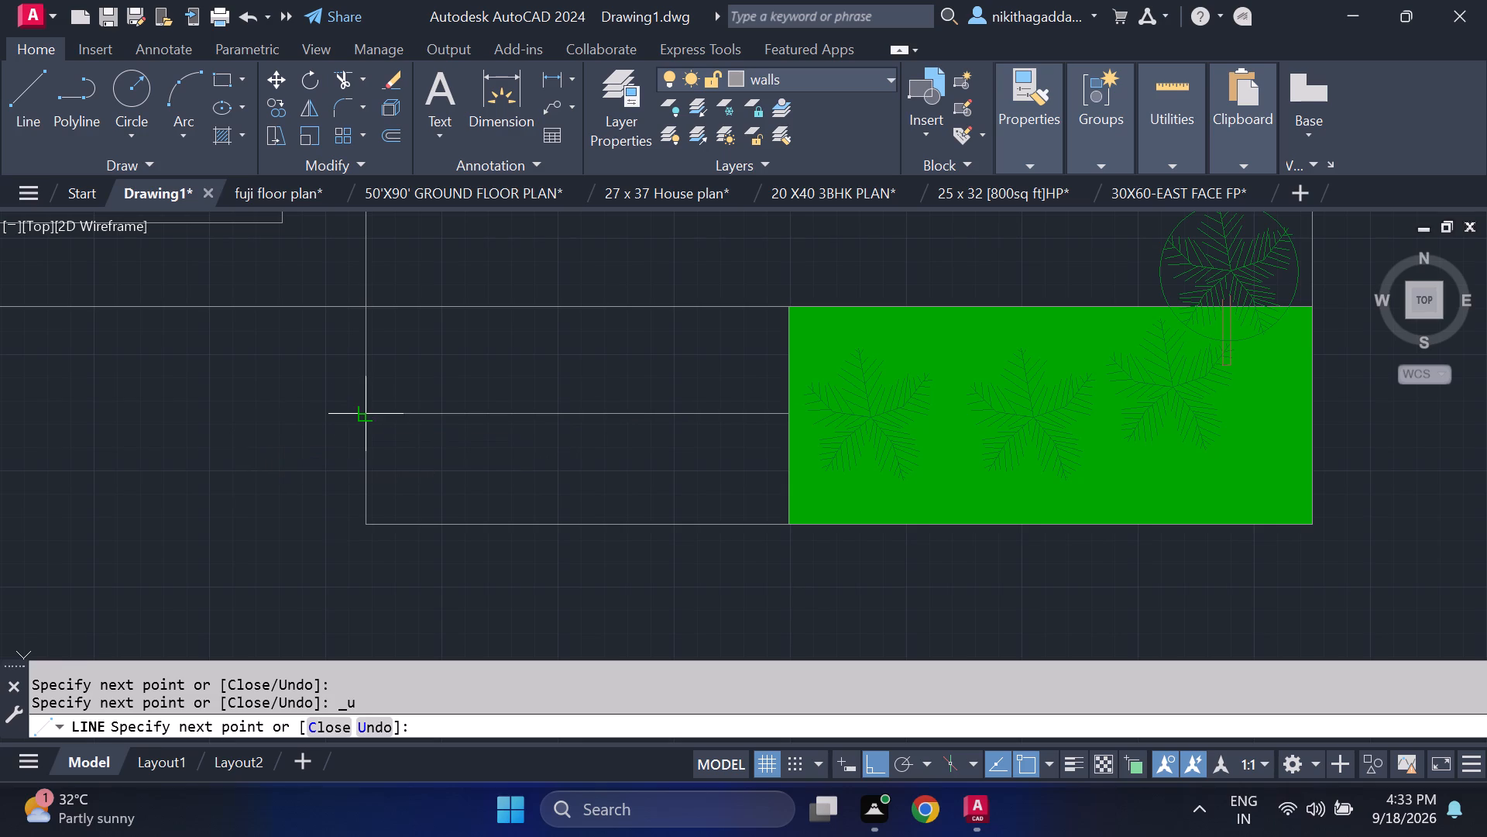
click(363, 414)
key(Escape)
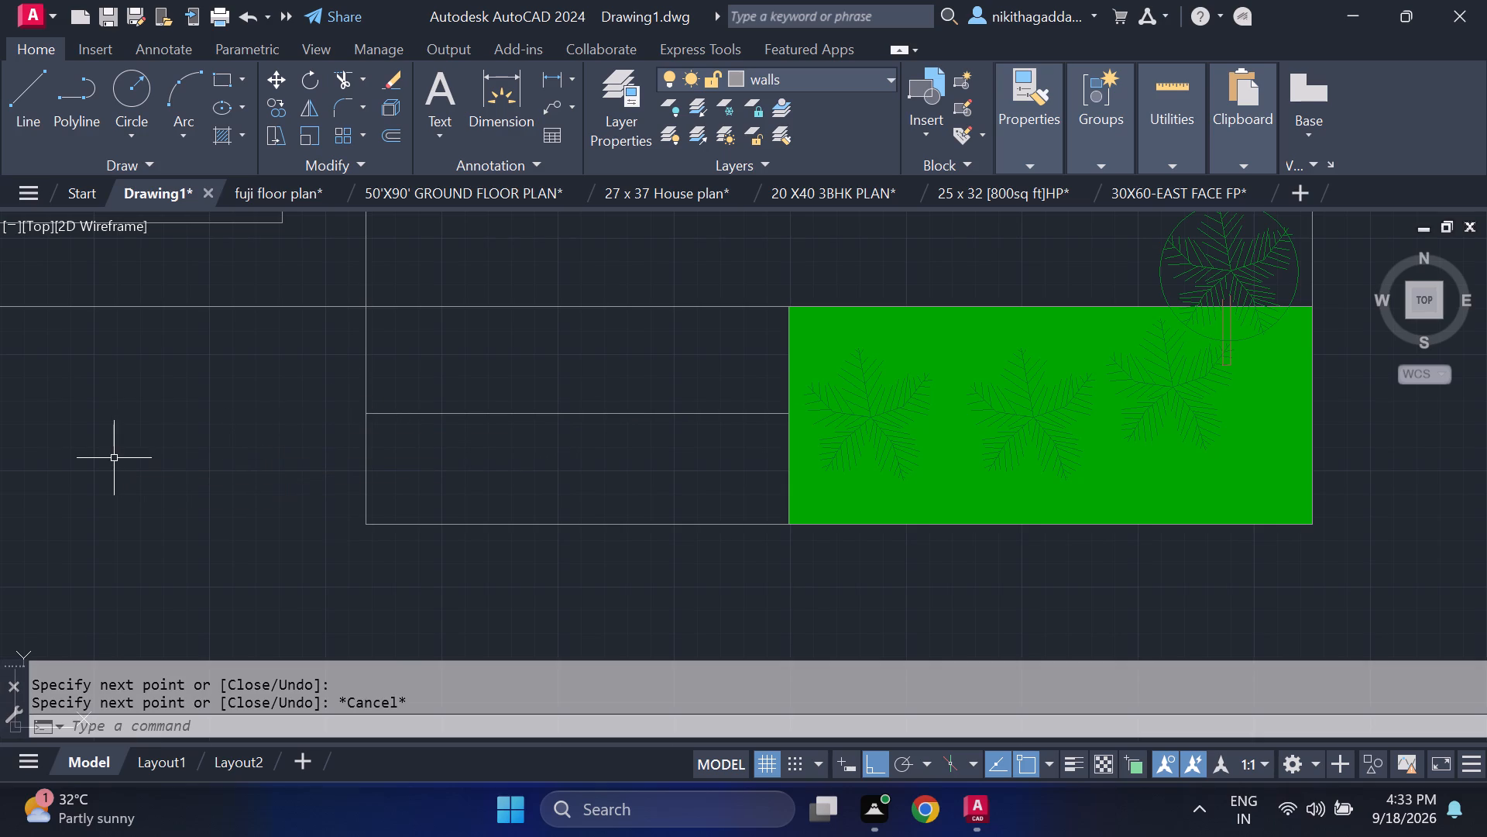
Fill the porch floor, its east strip and both entrance steps with solid hatch in colour 147,149,152.
scroll(231, 400, down, 4)
middle_drag(497, 374, 740, 516)
scroll(732, 501, down, 2)
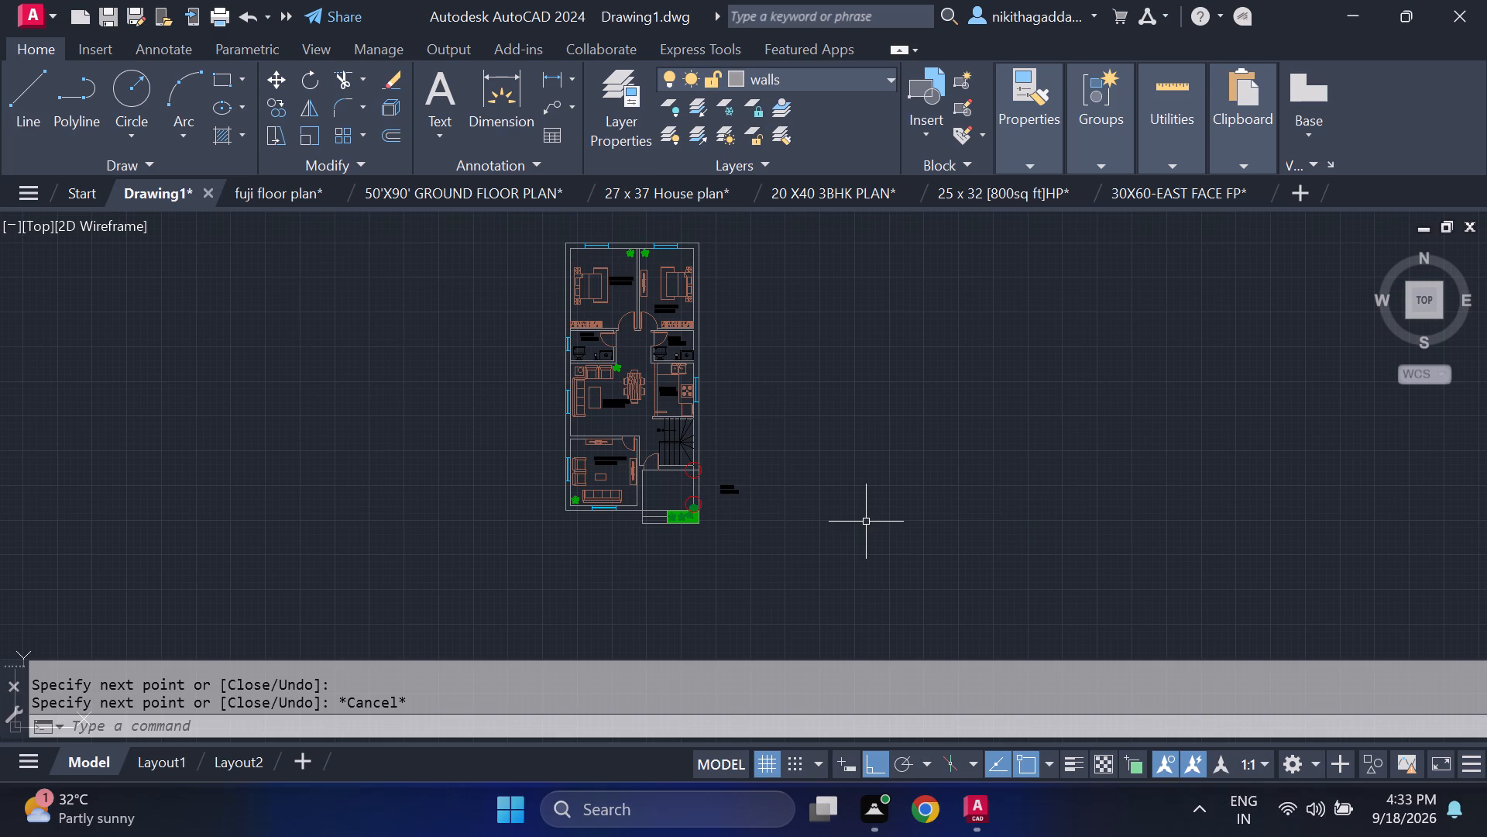
key(h)
text(atch)
key(Return)
scroll(583, 464, up, 3)
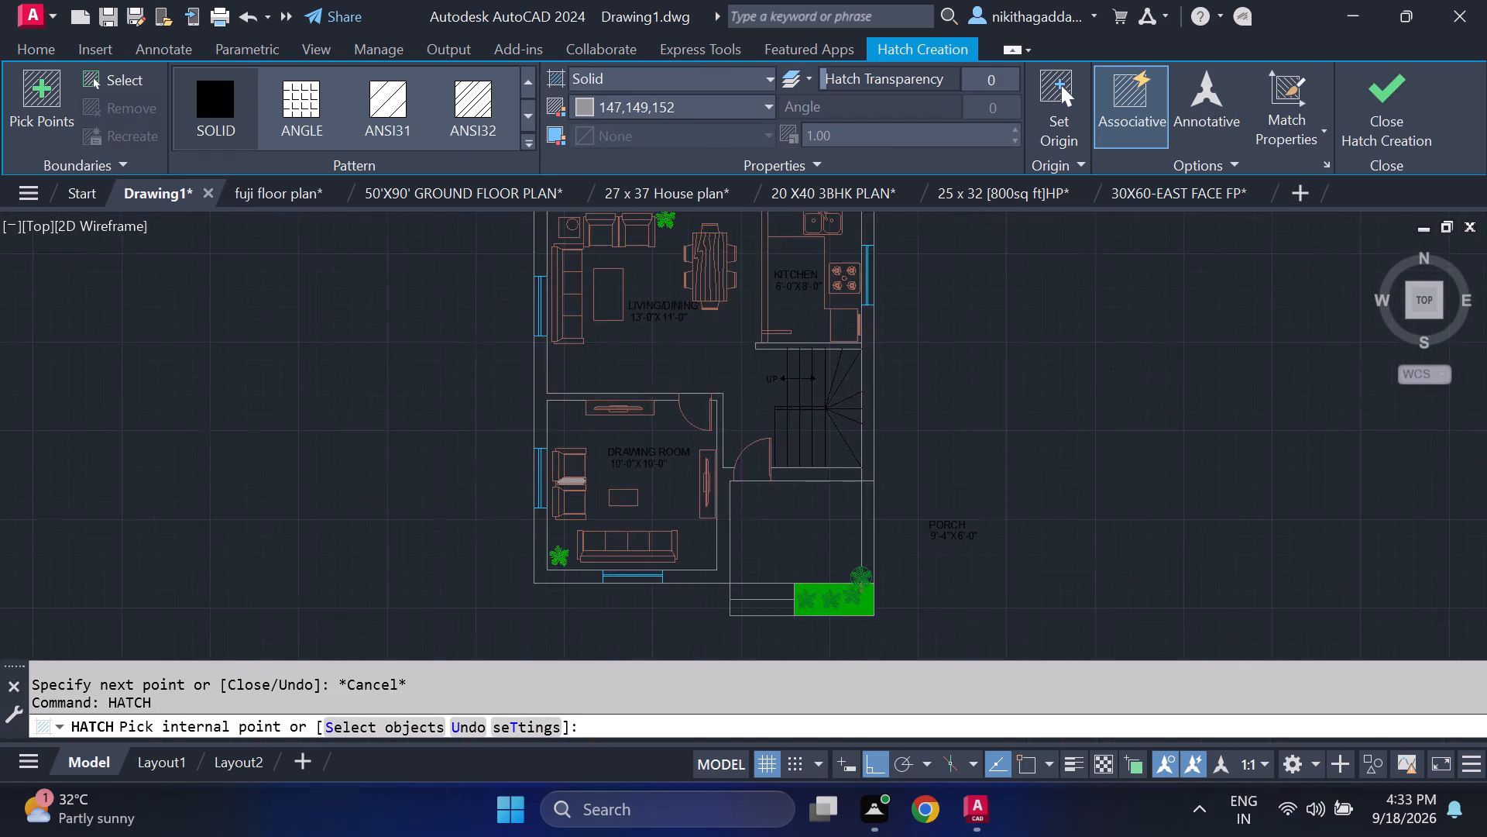
middle_drag(887, 575, 810, 471)
click(848, 466)
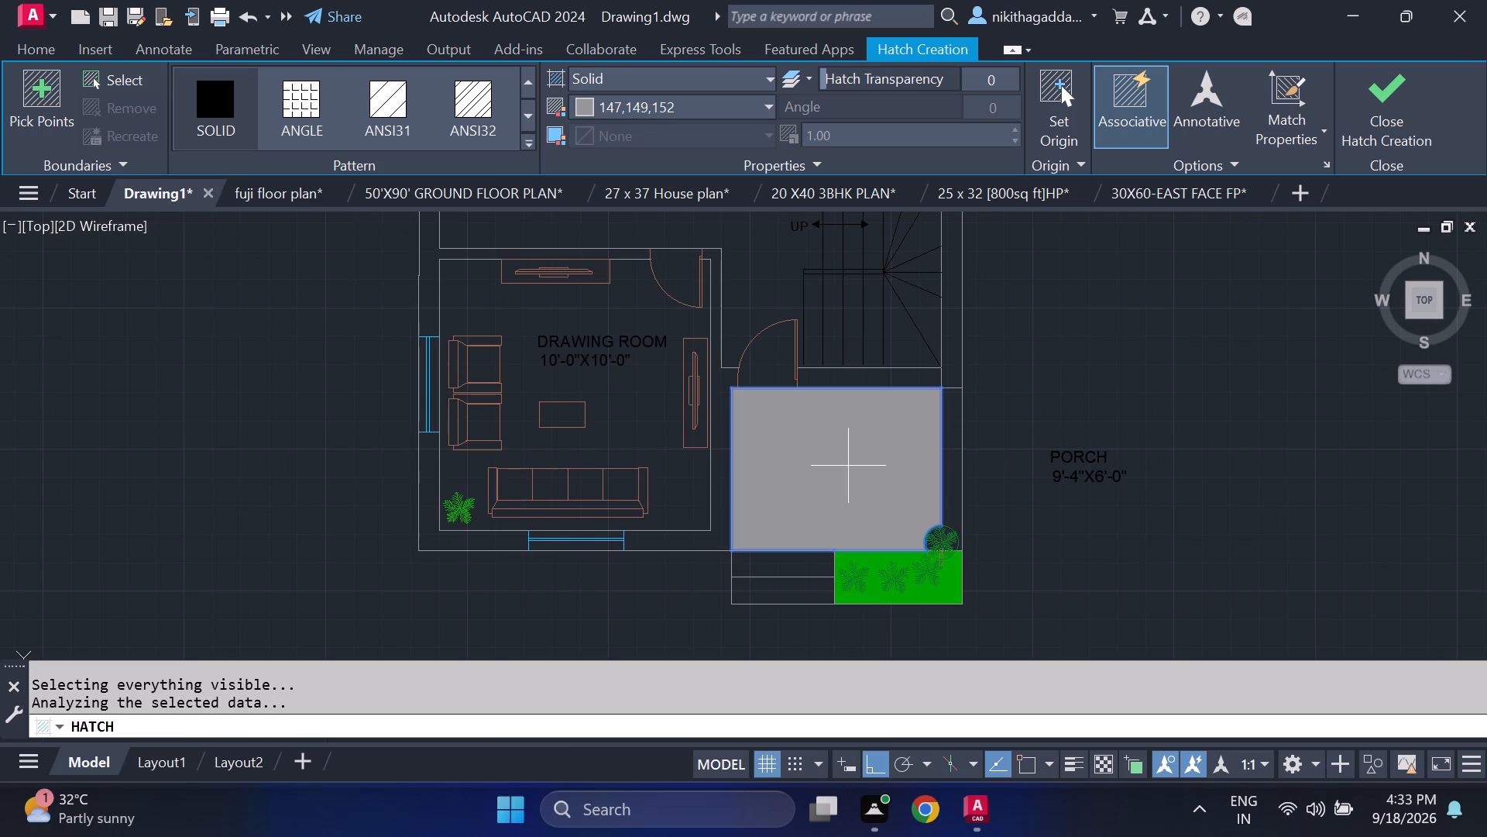
click(957, 488)
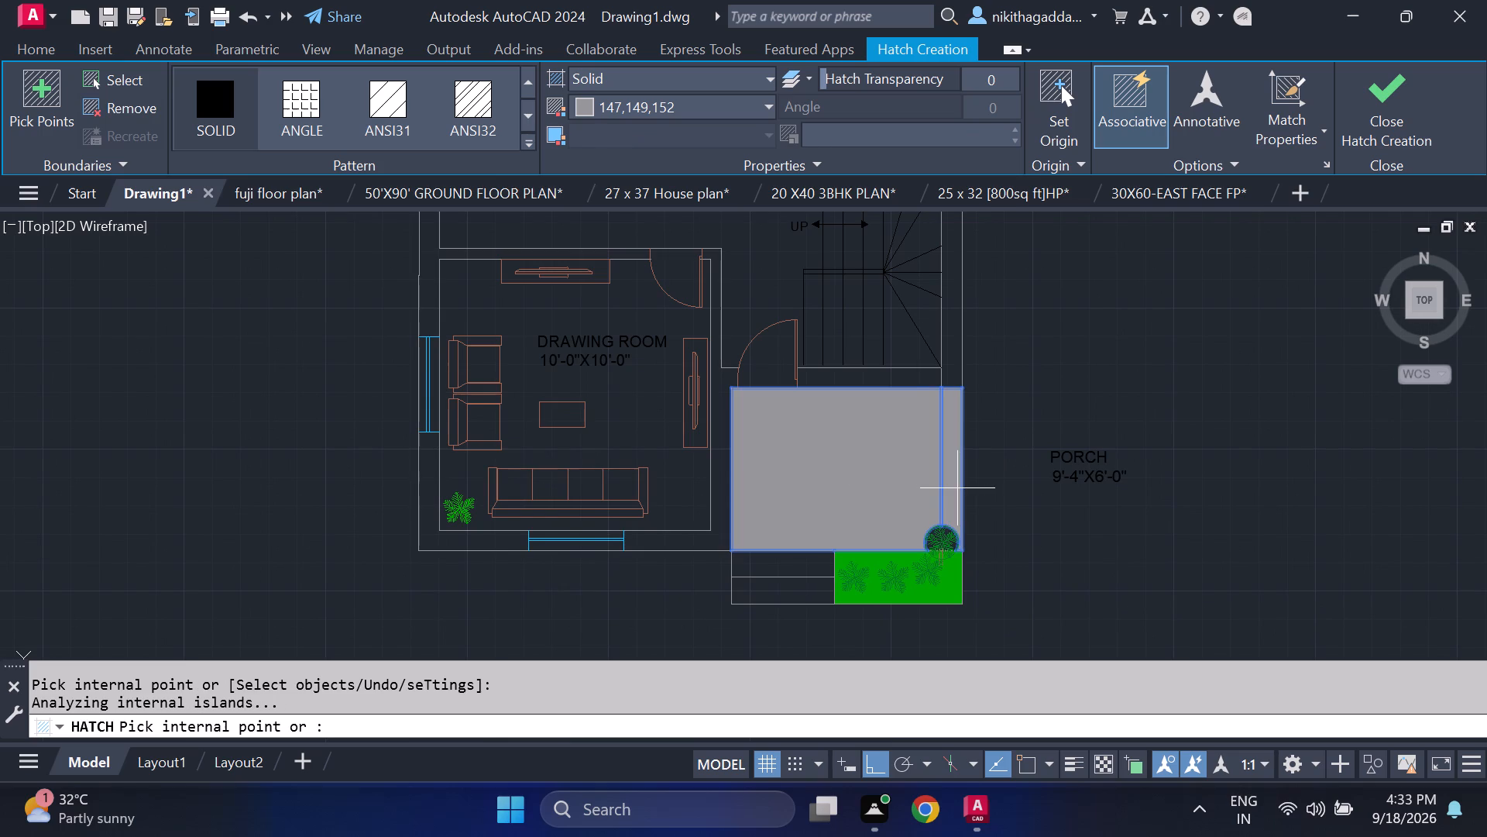
click(783, 561)
click(785, 595)
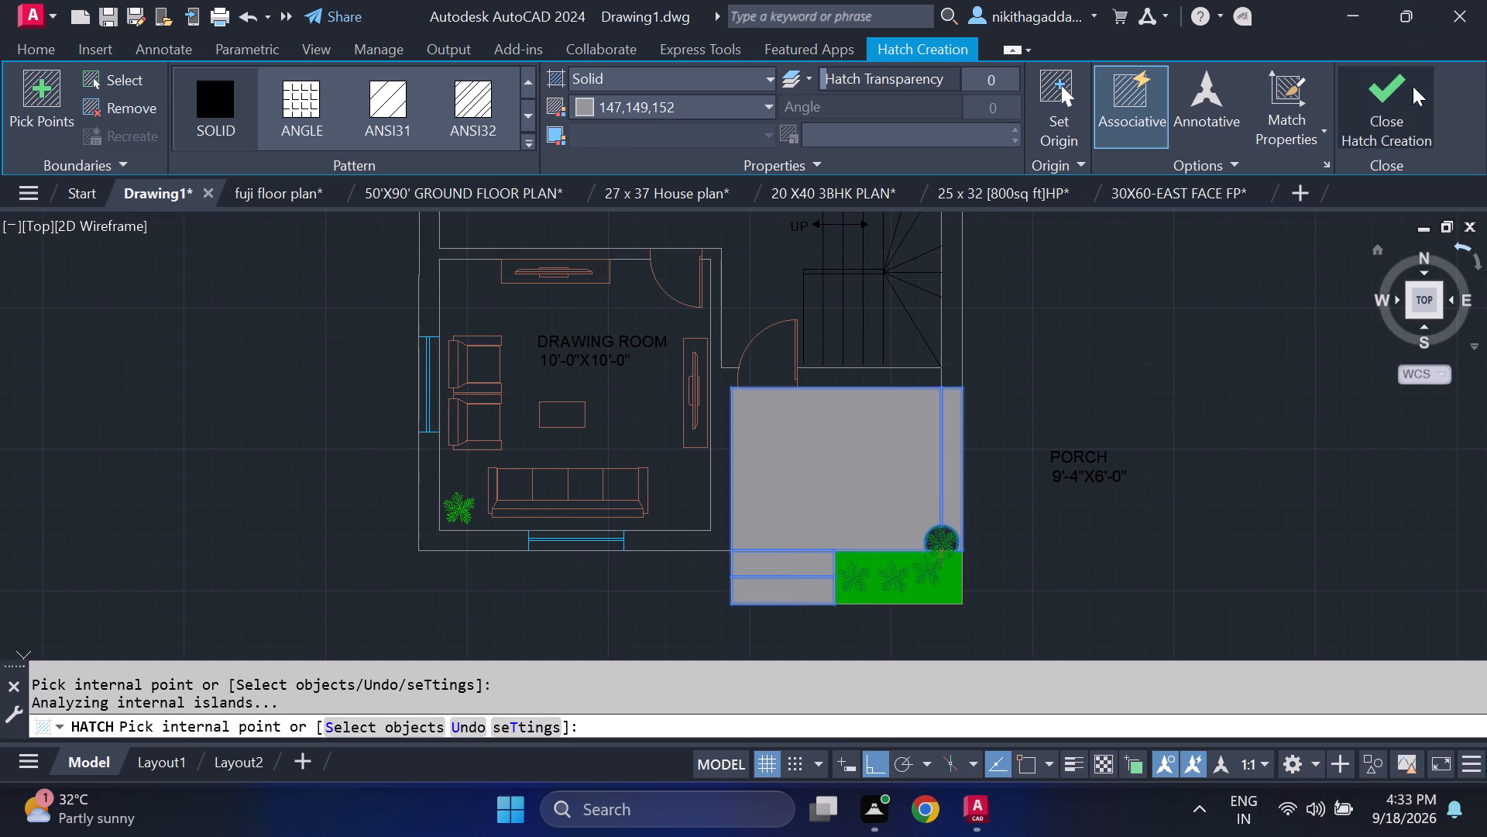
click(1361, 117)
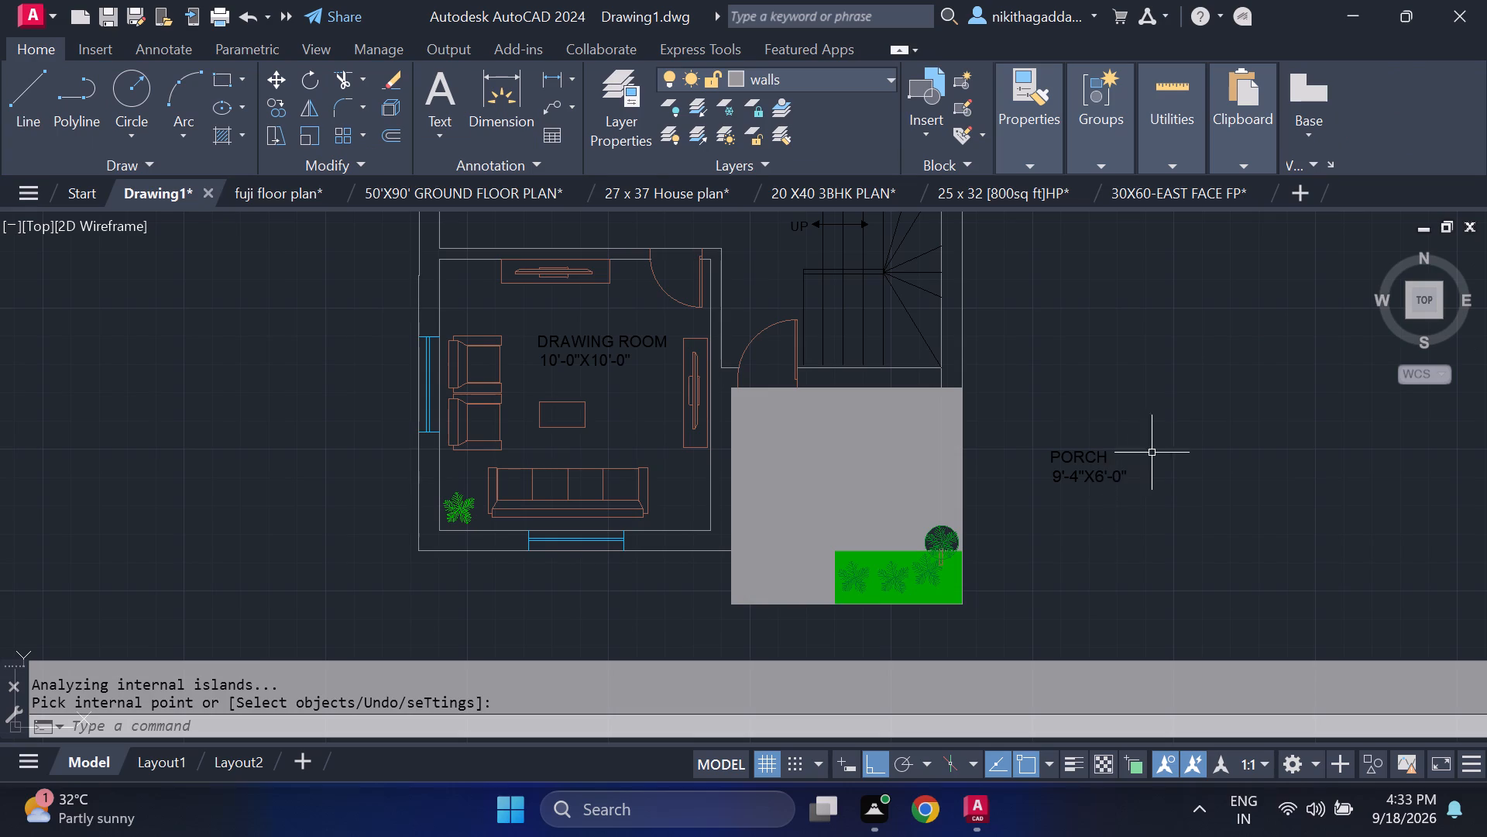
Move the PORCH label and its 9'-4"X6'-0" size text west into the middle of the hatched porch.
click(1173, 423)
click(1015, 541)
key(m)
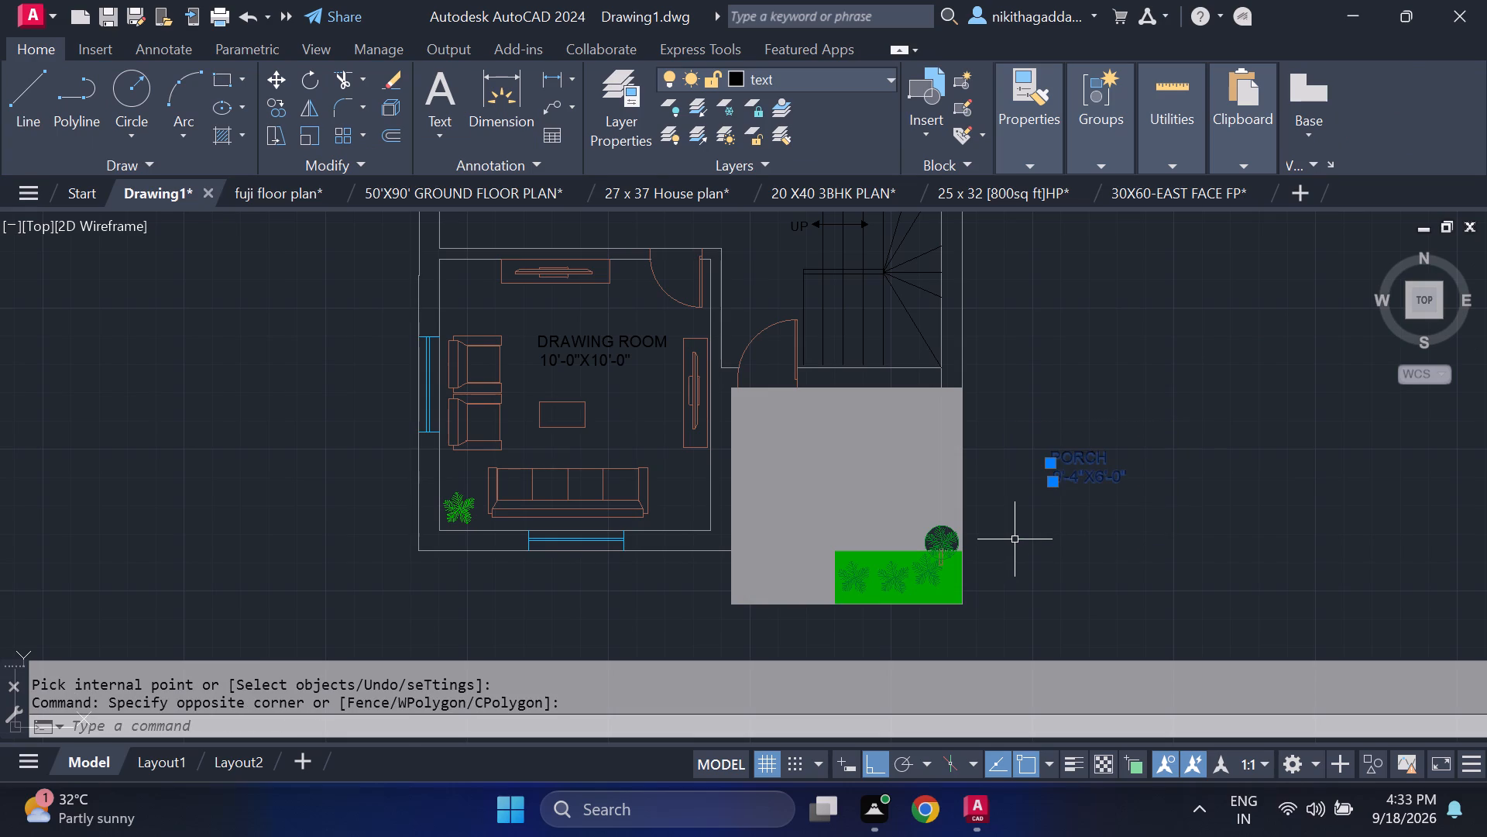
key(Return)
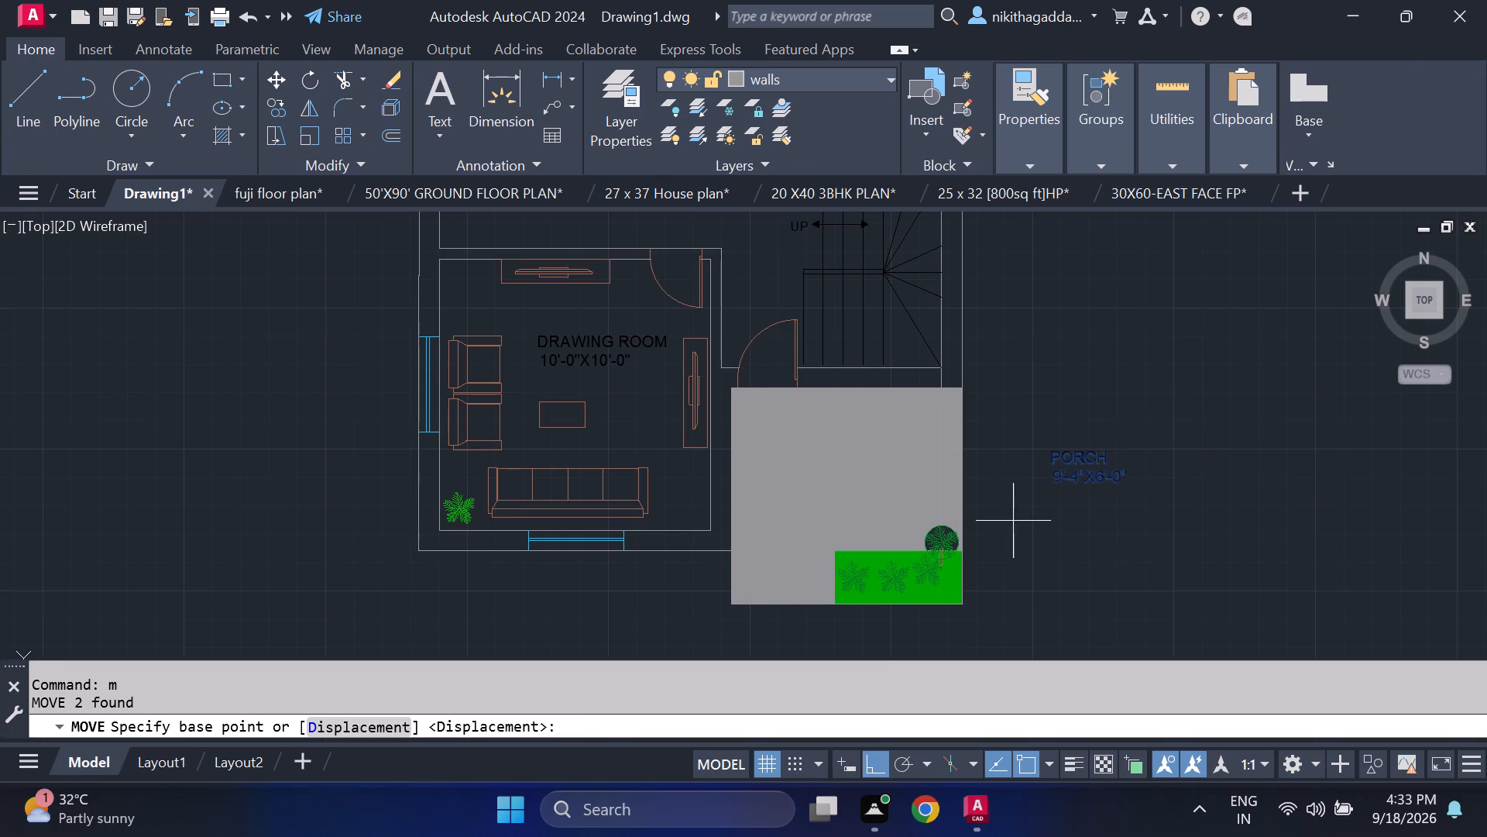
click(1052, 478)
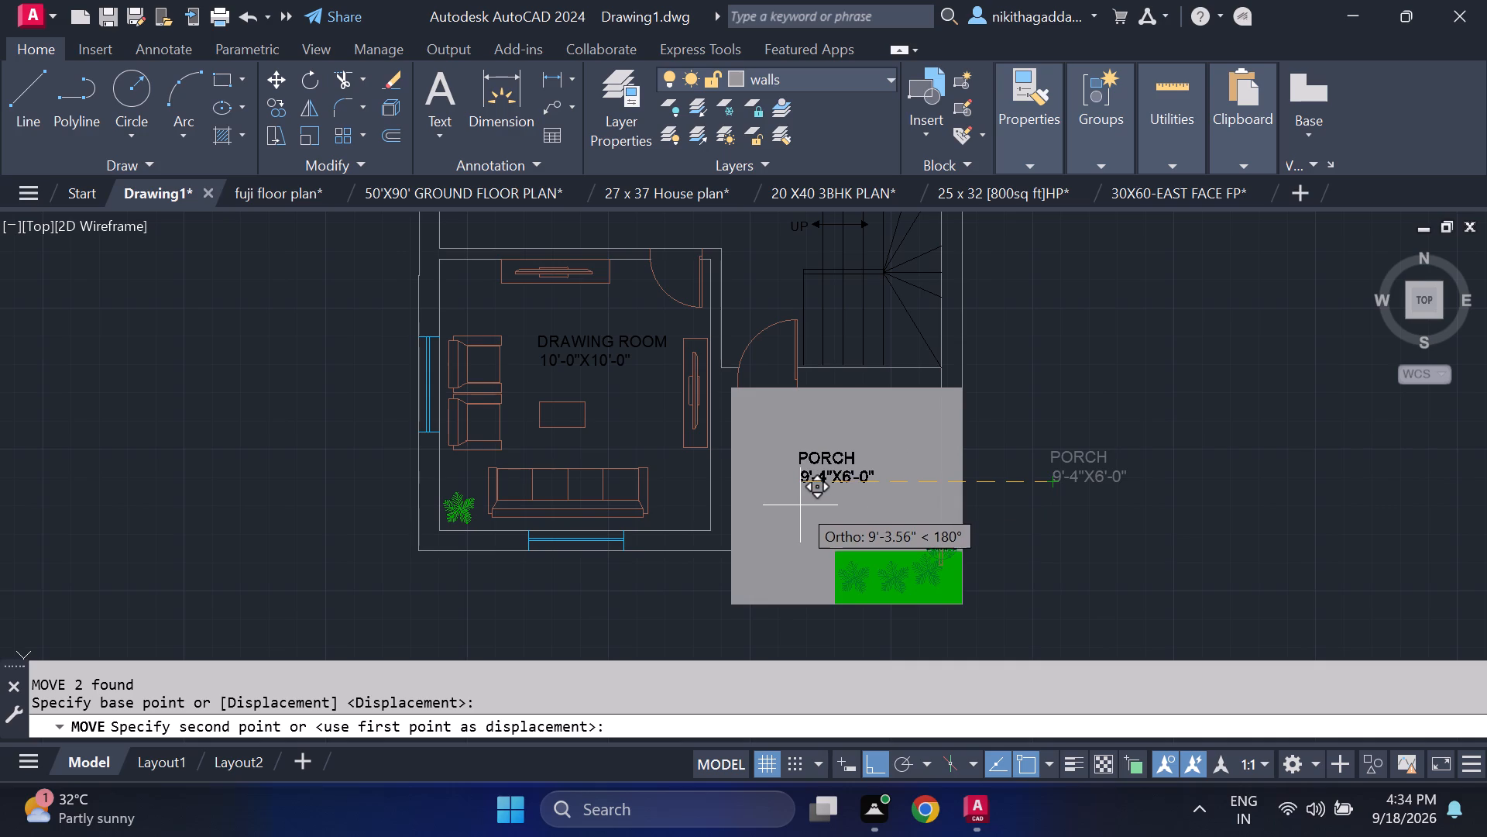
click(810, 503)
Examine the hatch around the tree symbol at the porch's southeast corner and the plan as a whole.
scroll(950, 567, up, 4)
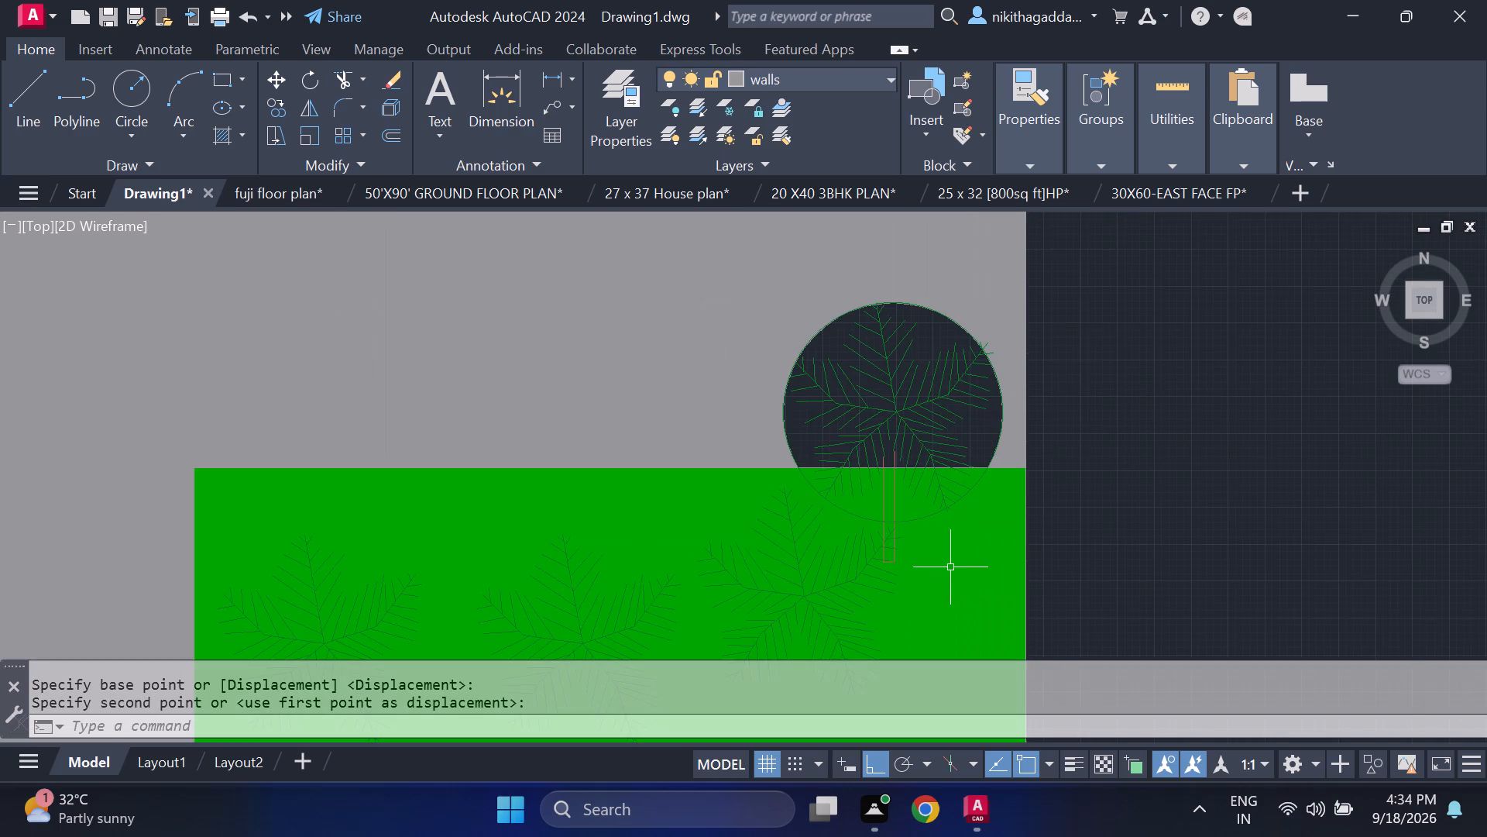
scroll(916, 473, up, 3)
scroll(915, 477, down, 3)
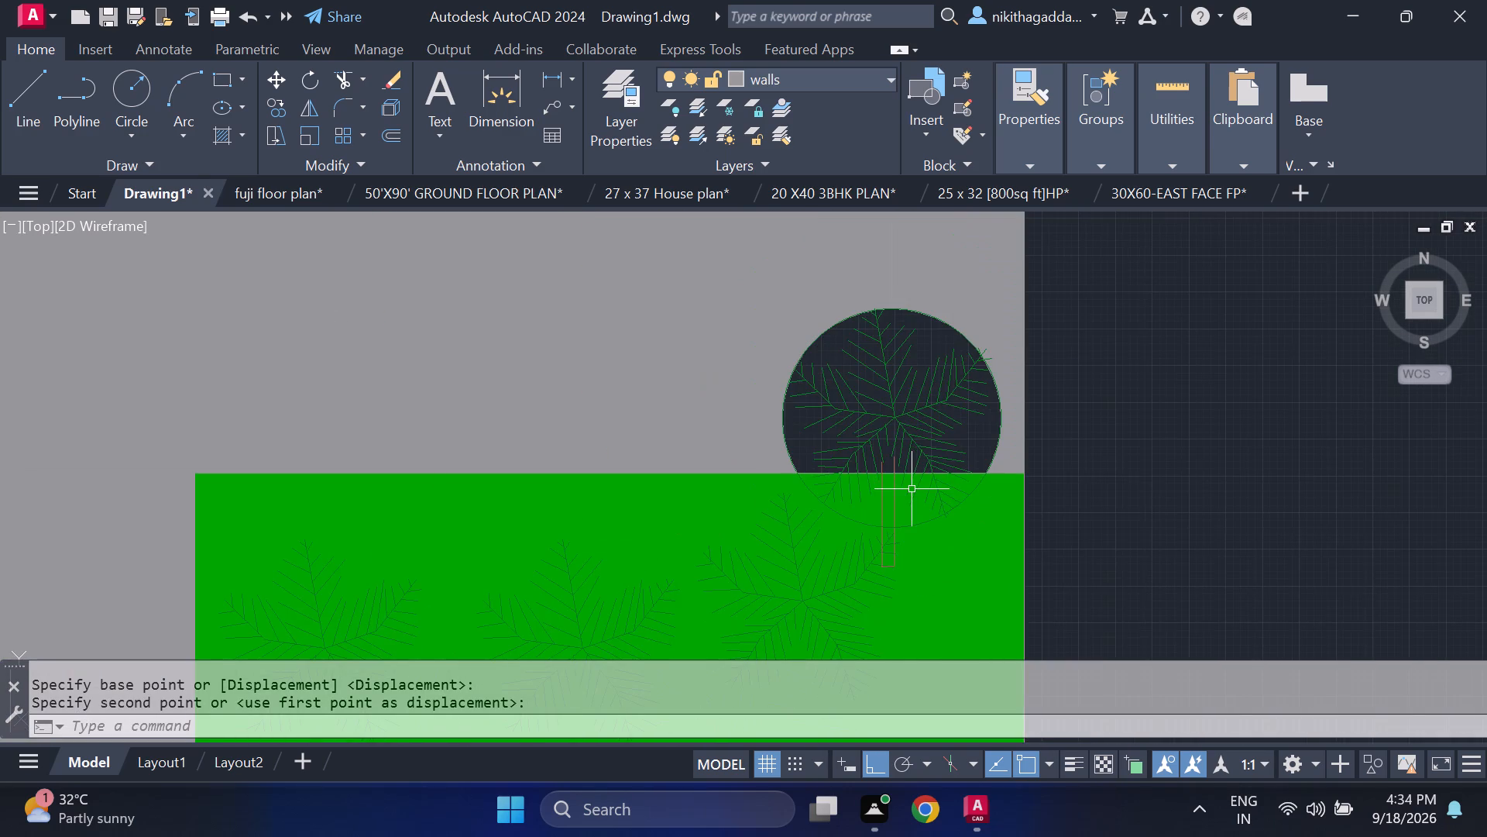
scroll(912, 489, down, 4)
middle_drag(936, 393, 970, 536)
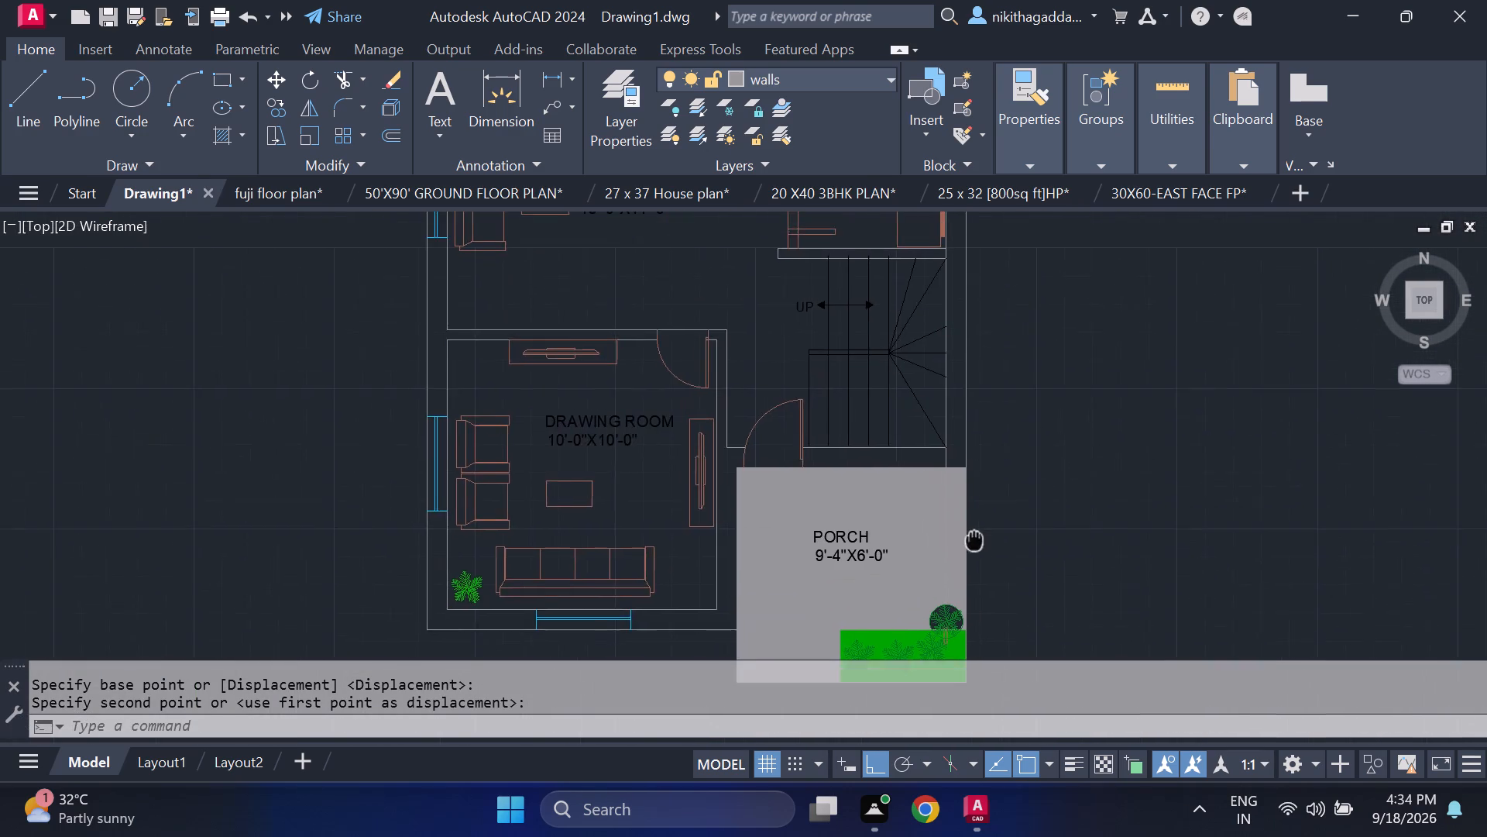
middle_drag(970, 536, 919, 409)
scroll(915, 410, down, 2)
middle_drag(946, 354, 934, 545)
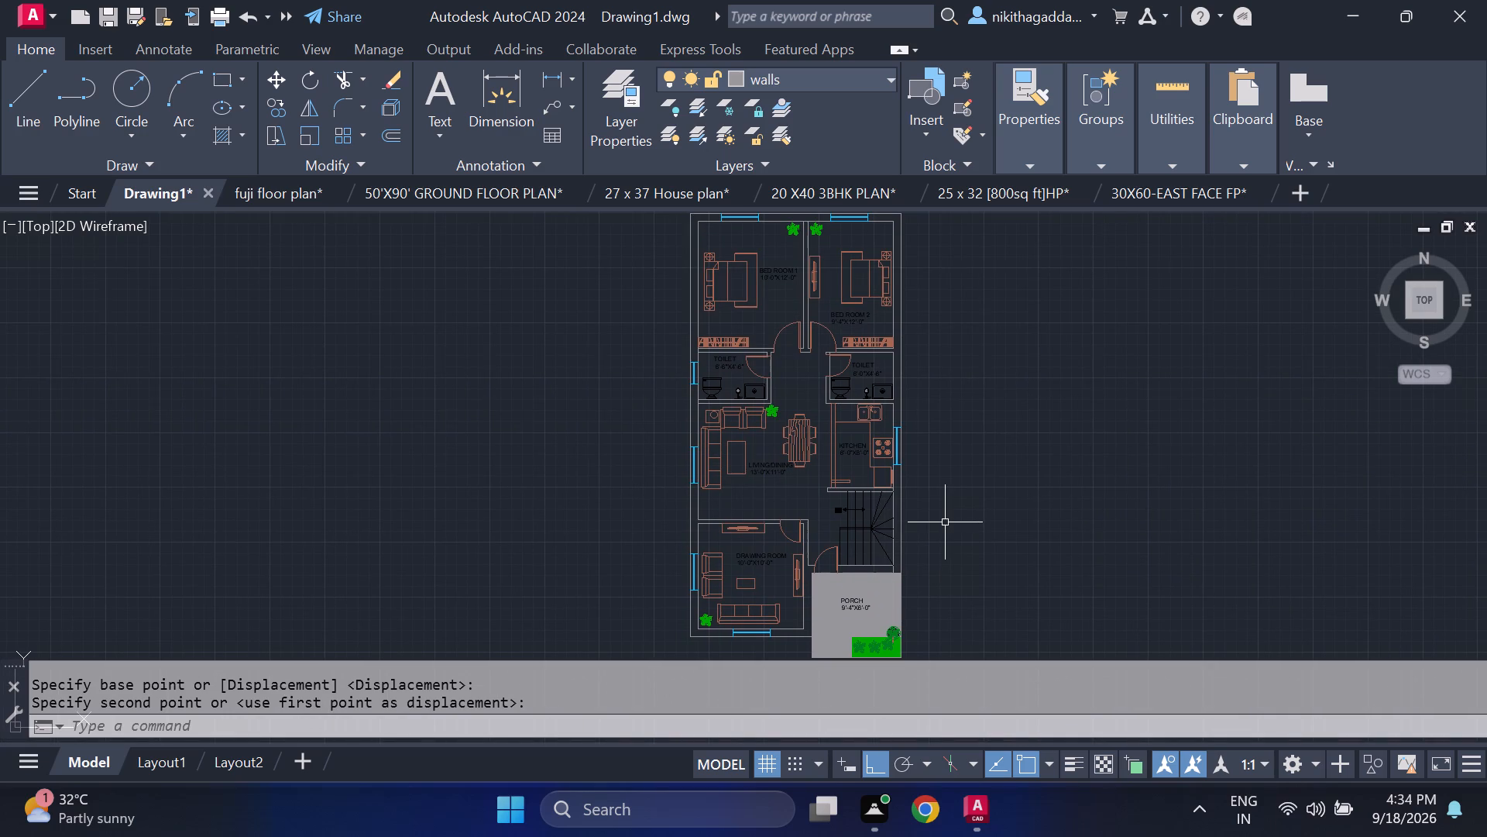
Start a solid hatch in colour 99,100,102 and add the drawing room's north wall with its adjoining west wall segment.
text(hatch)
key(Return)
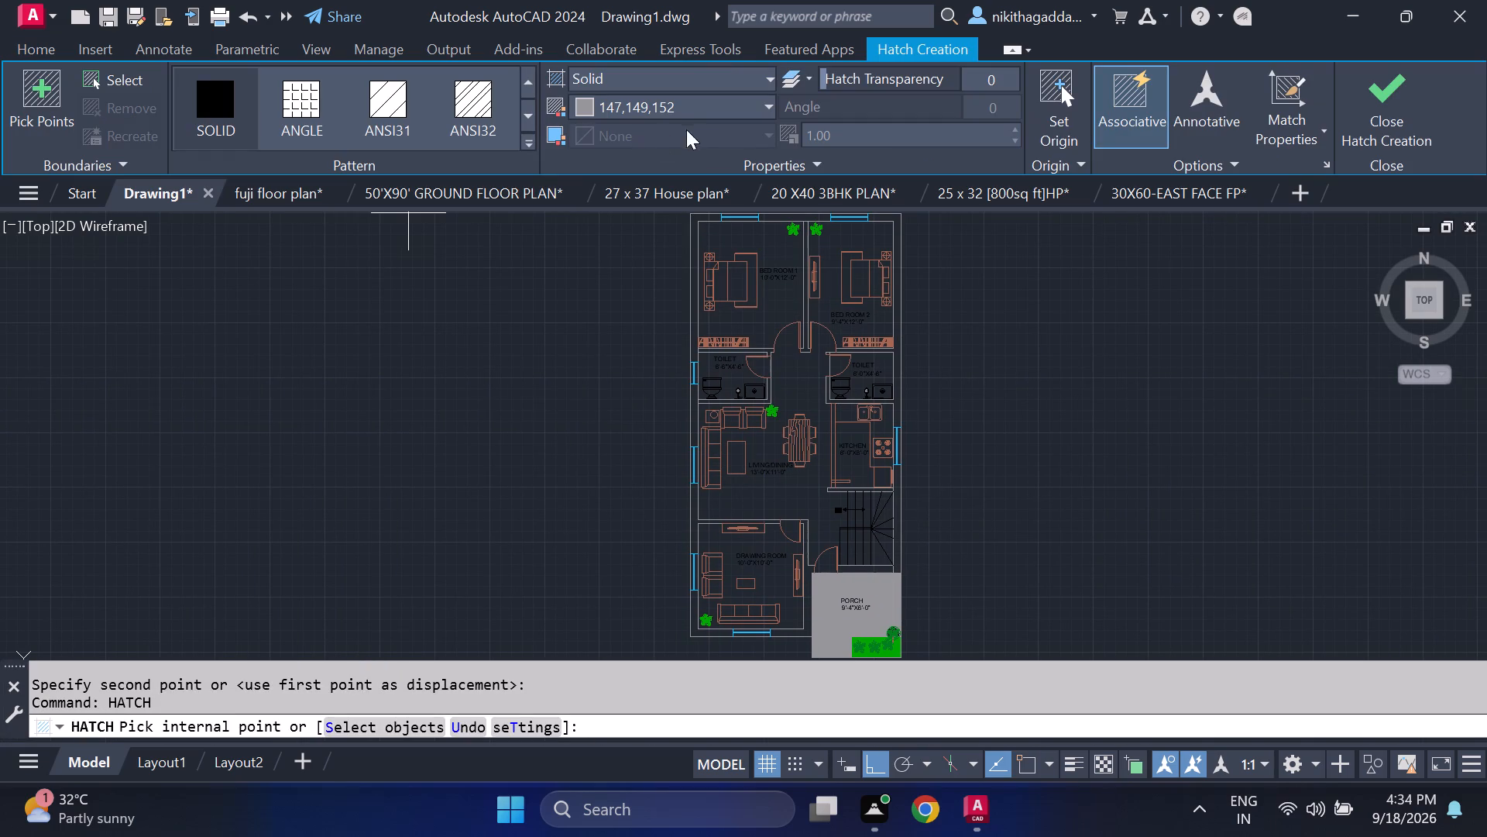
click(706, 105)
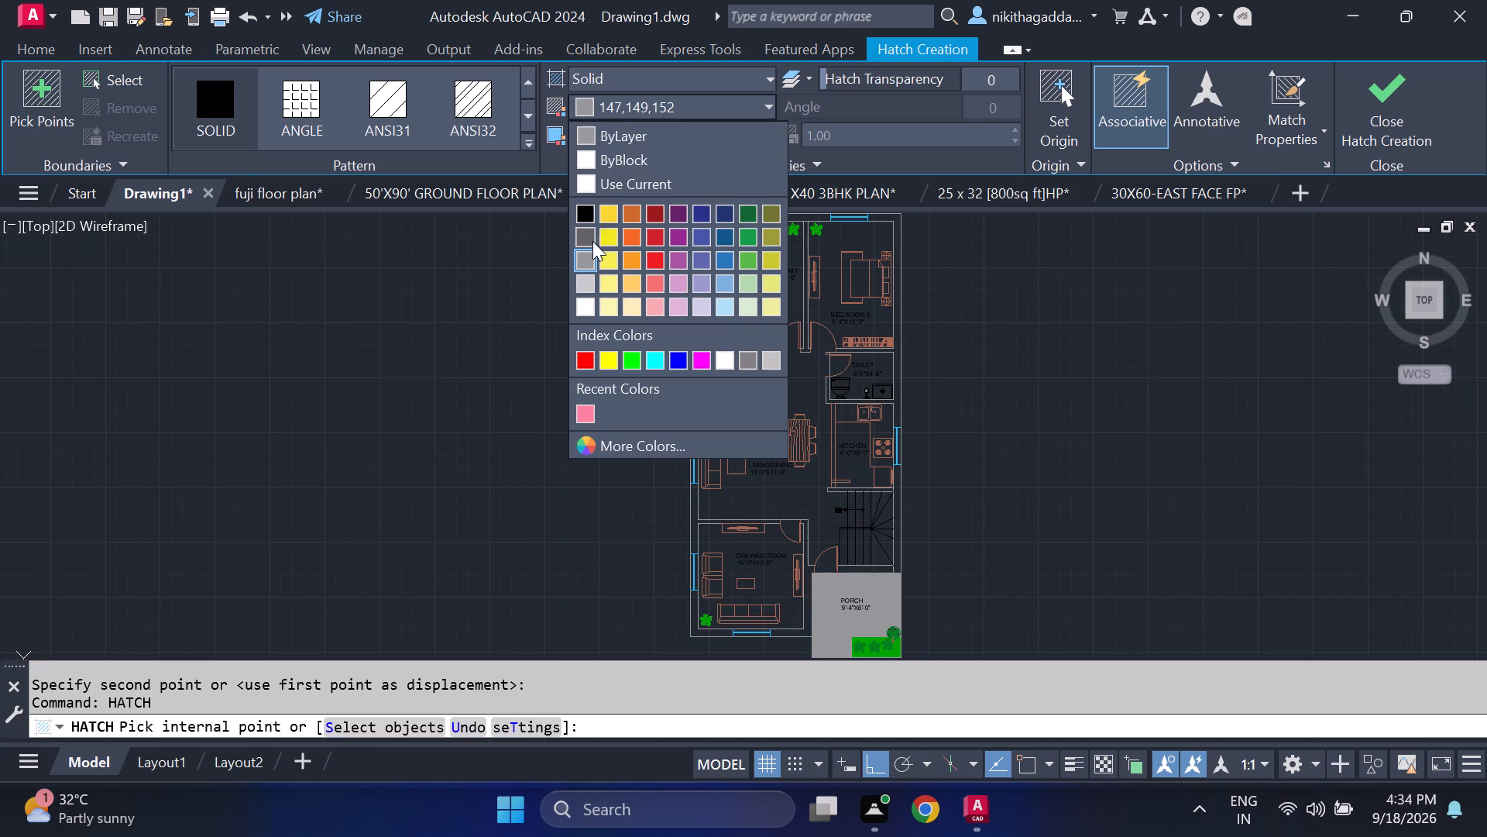
click(592, 241)
scroll(675, 562, up, 3)
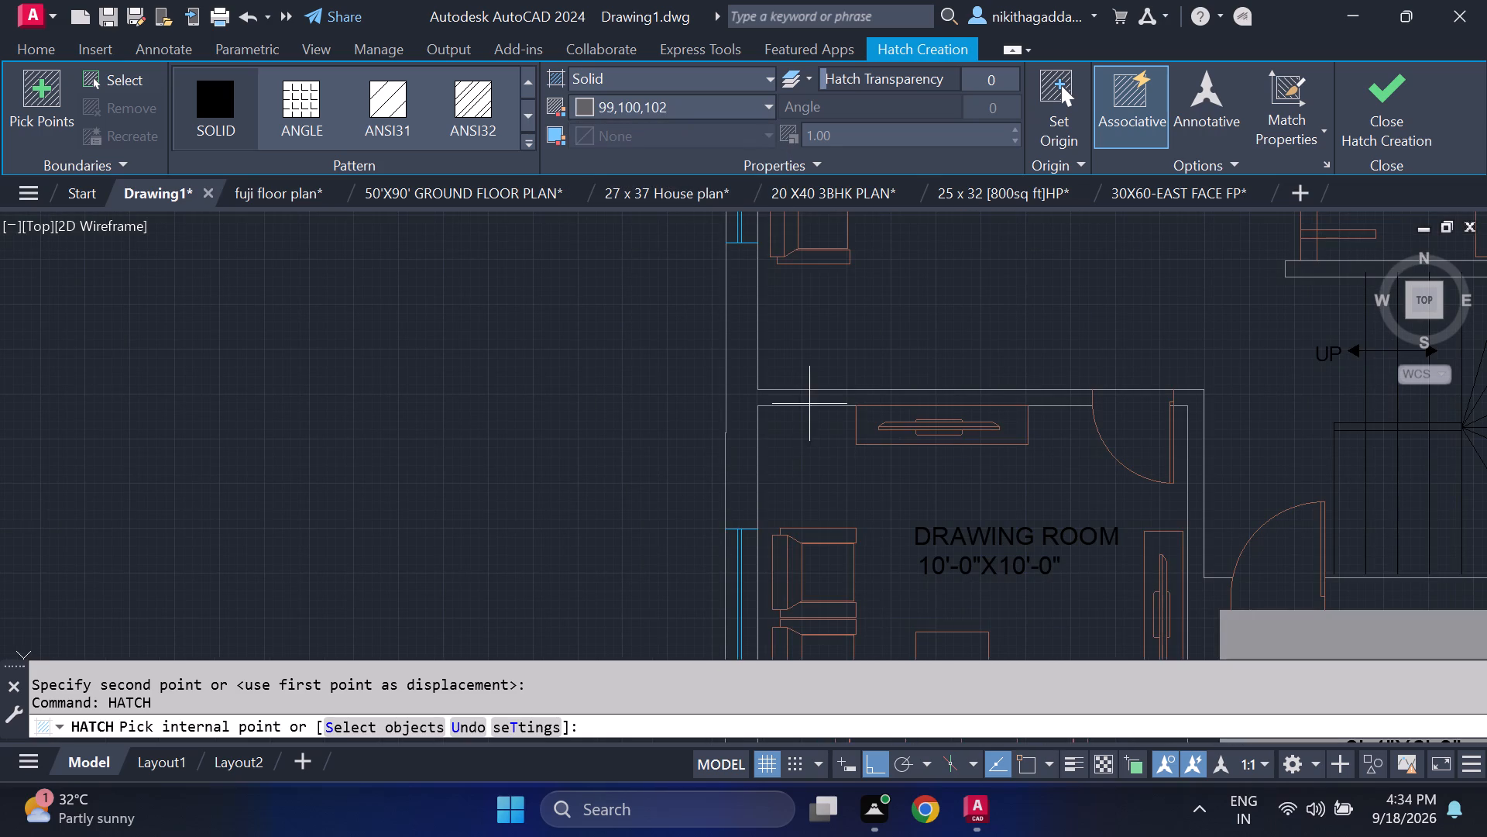
click(812, 397)
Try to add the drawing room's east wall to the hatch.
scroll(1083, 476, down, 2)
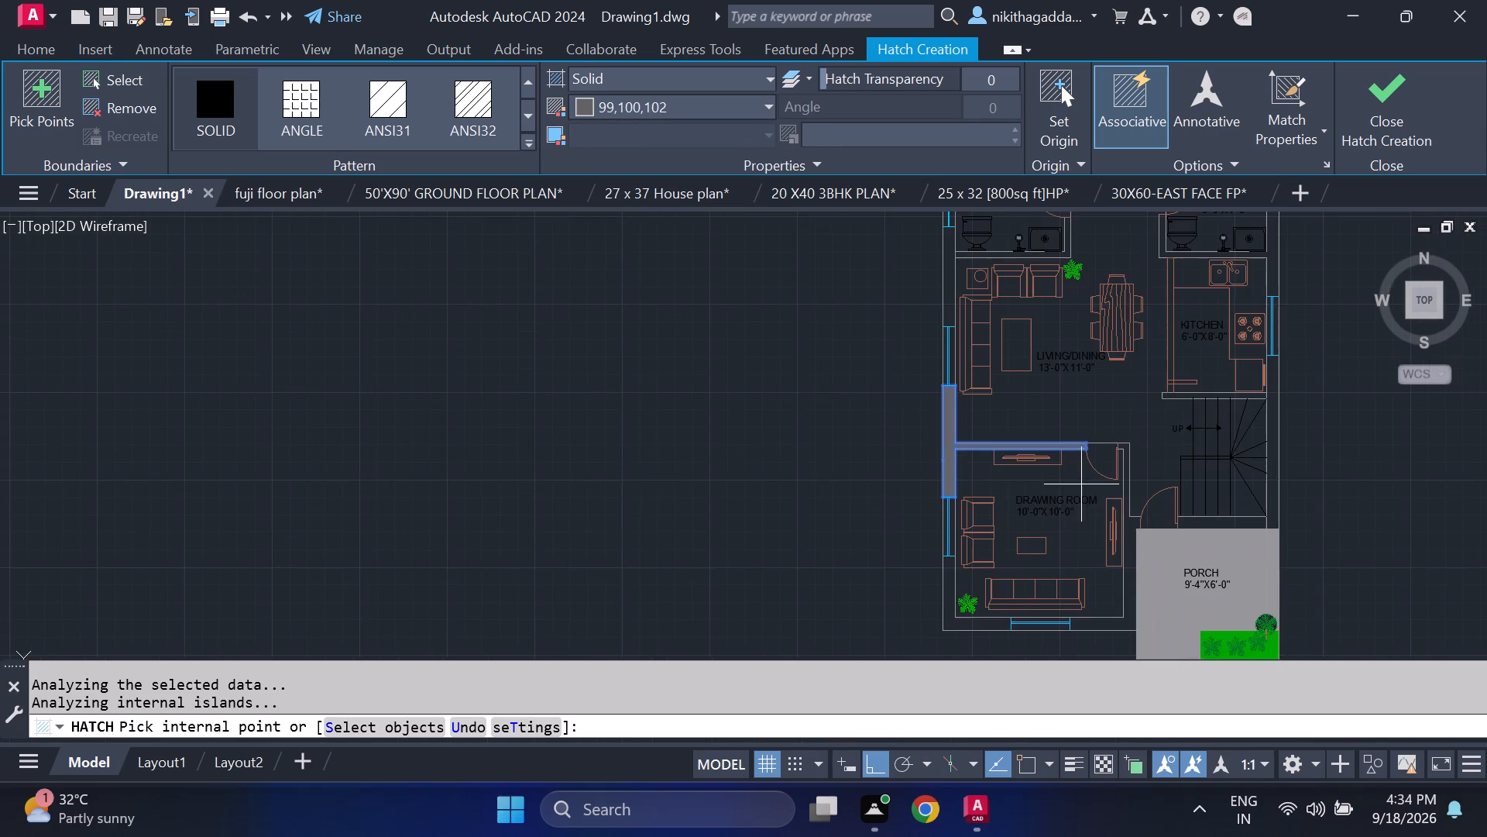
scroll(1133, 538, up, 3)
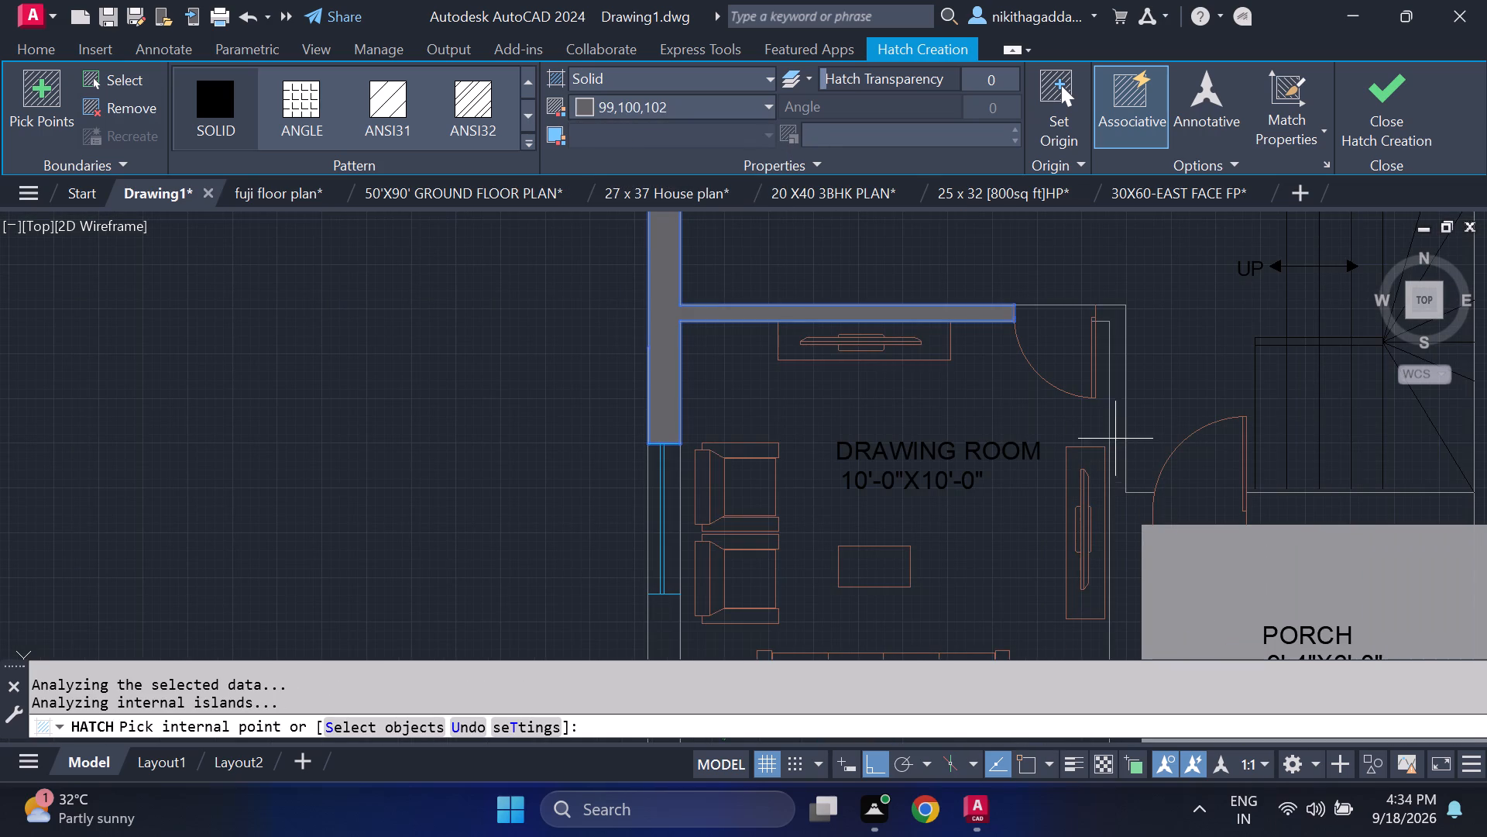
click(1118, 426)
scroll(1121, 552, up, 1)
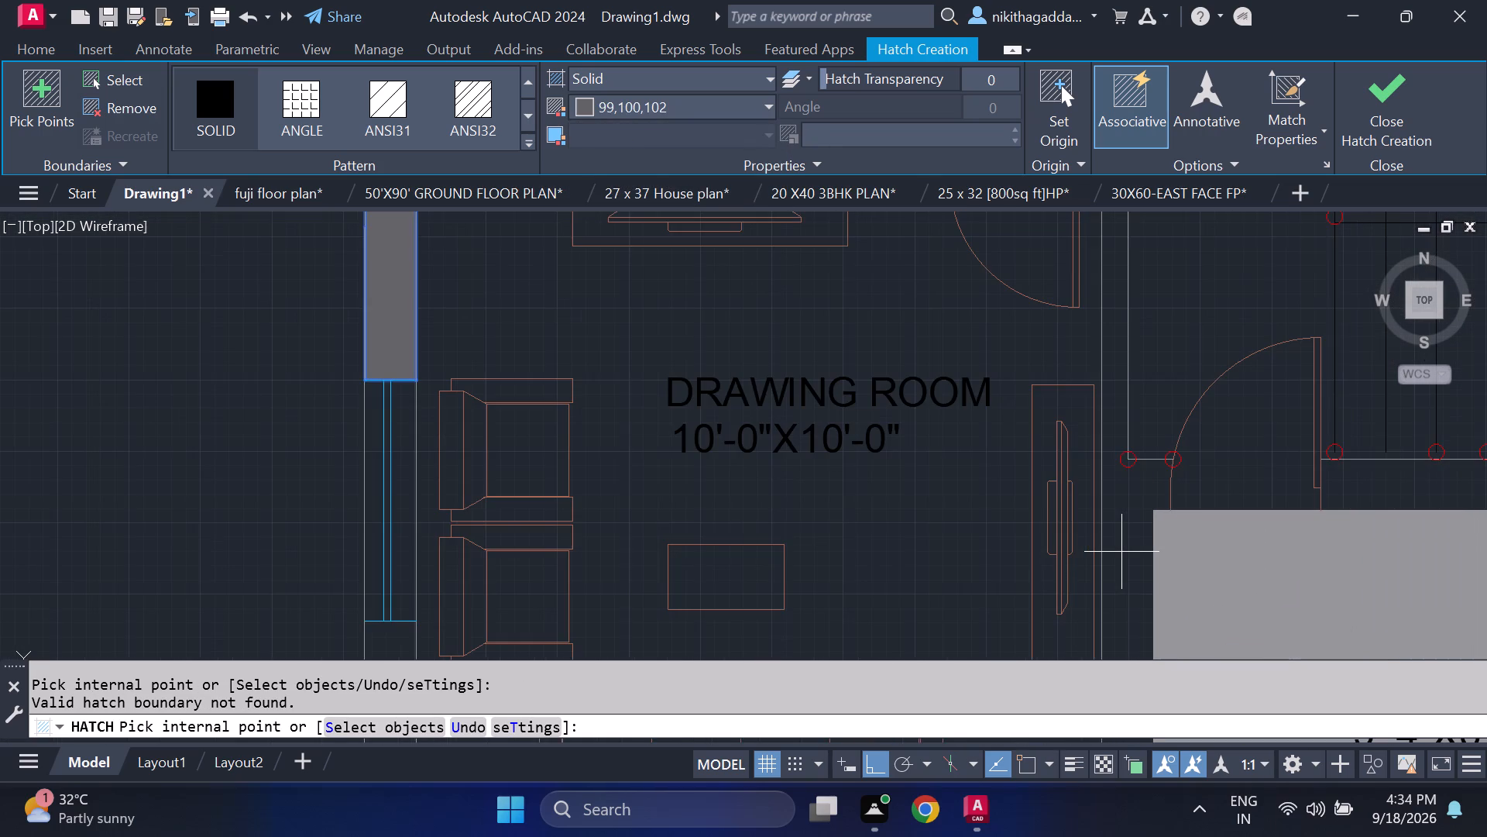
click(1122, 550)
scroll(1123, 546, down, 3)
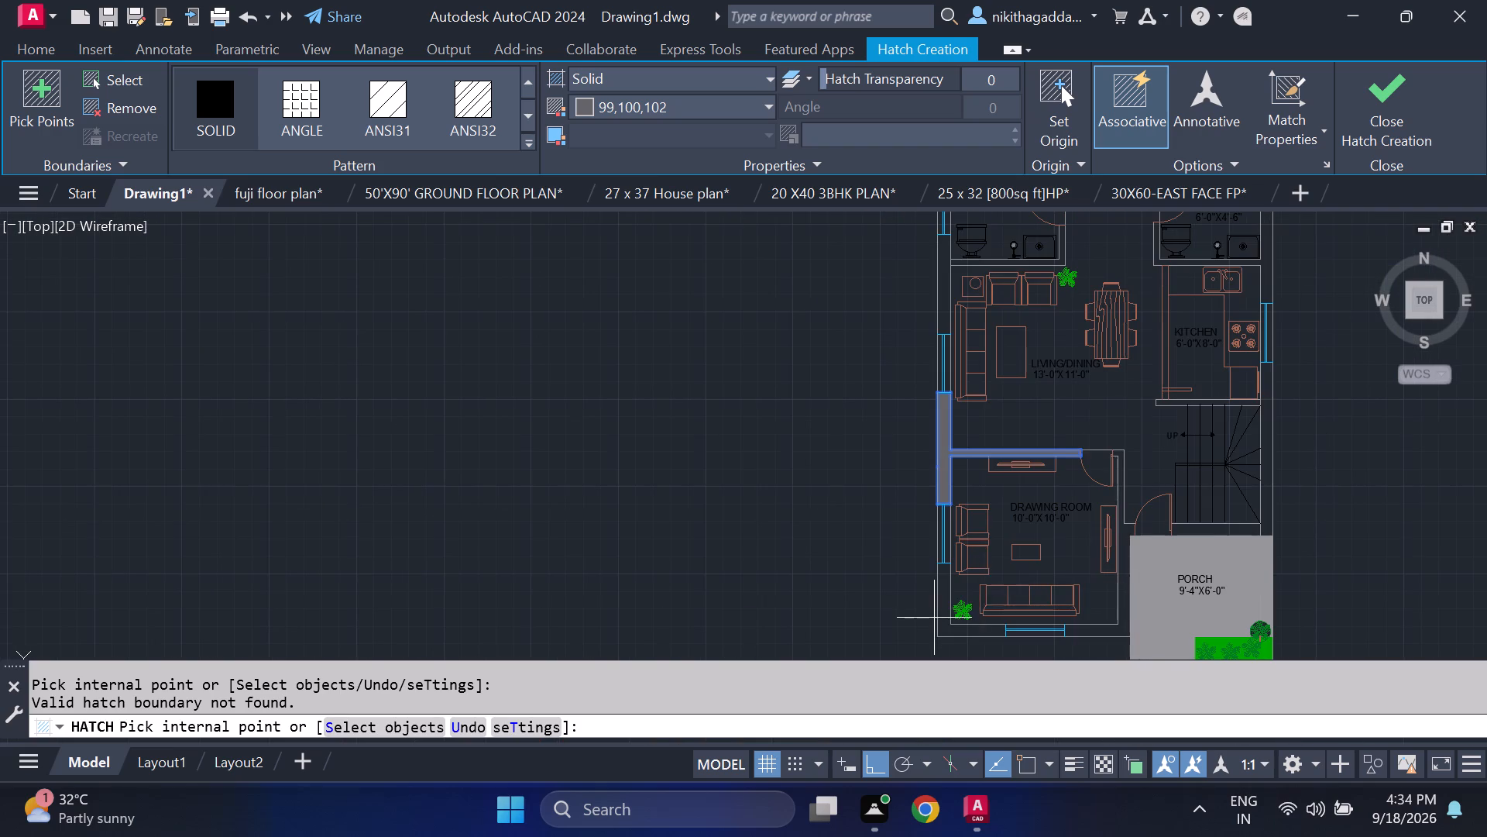
Add the L-shaped wall at the drawing room's southwest corner to the hatch.
scroll(939, 610, up, 2)
click(963, 587)
middle_drag(963, 587, 961, 586)
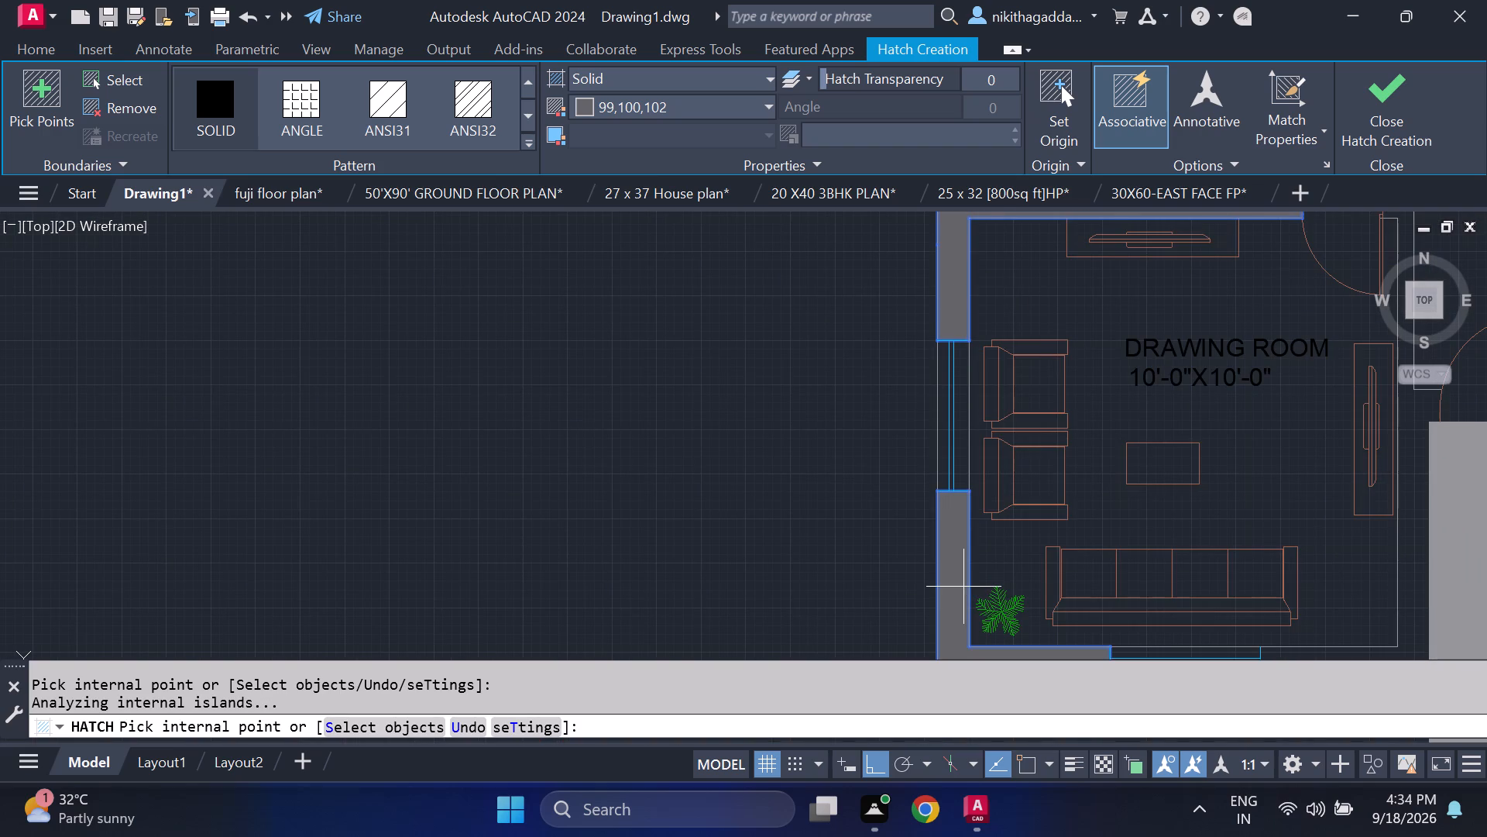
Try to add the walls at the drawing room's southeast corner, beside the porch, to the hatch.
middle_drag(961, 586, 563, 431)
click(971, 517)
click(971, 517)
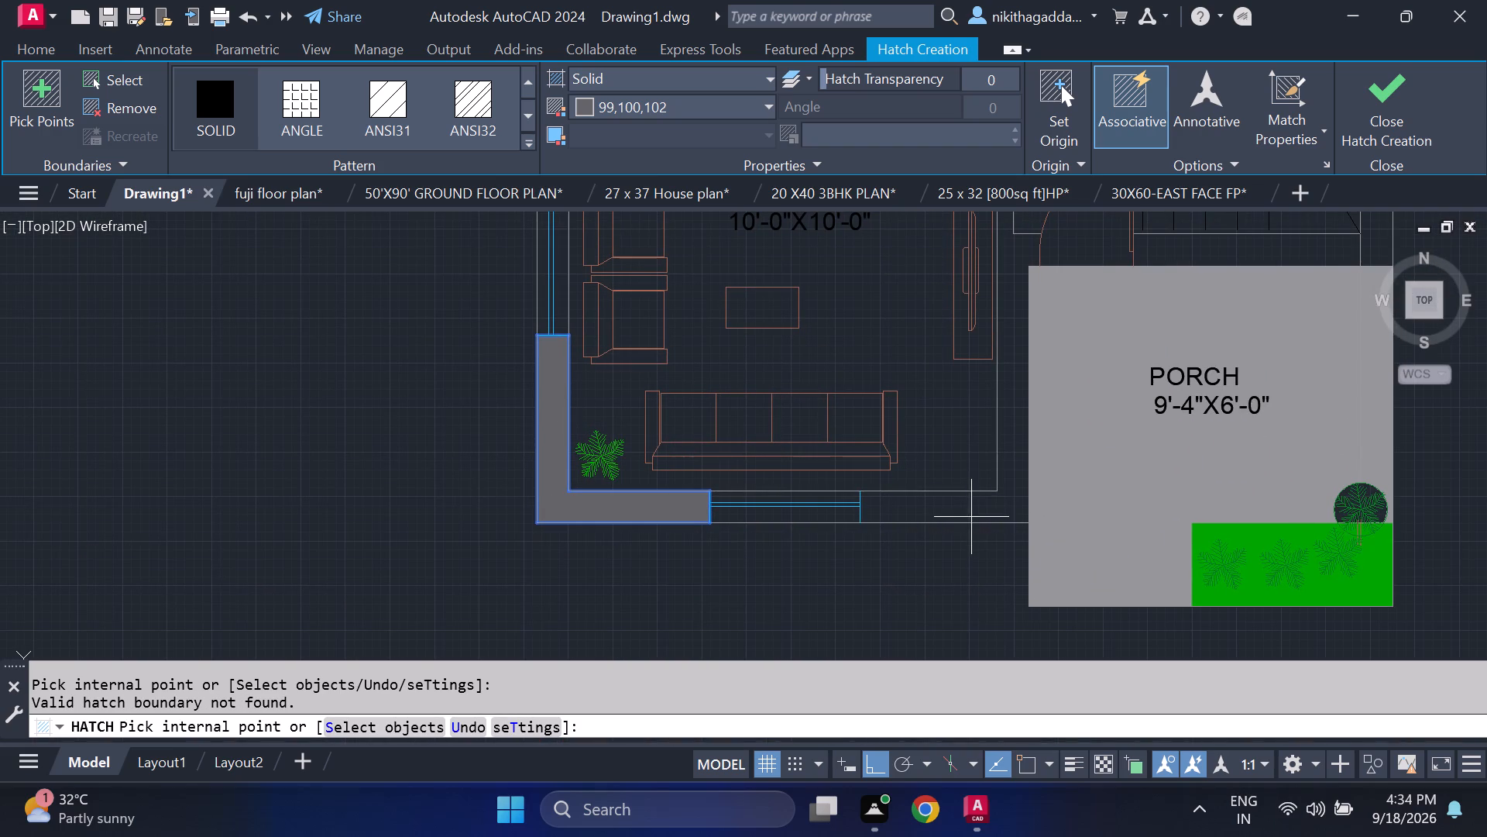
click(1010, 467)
Add the west wall segment between the toilet window and the living/dining window to the hatch.
scroll(1010, 467, down, 4)
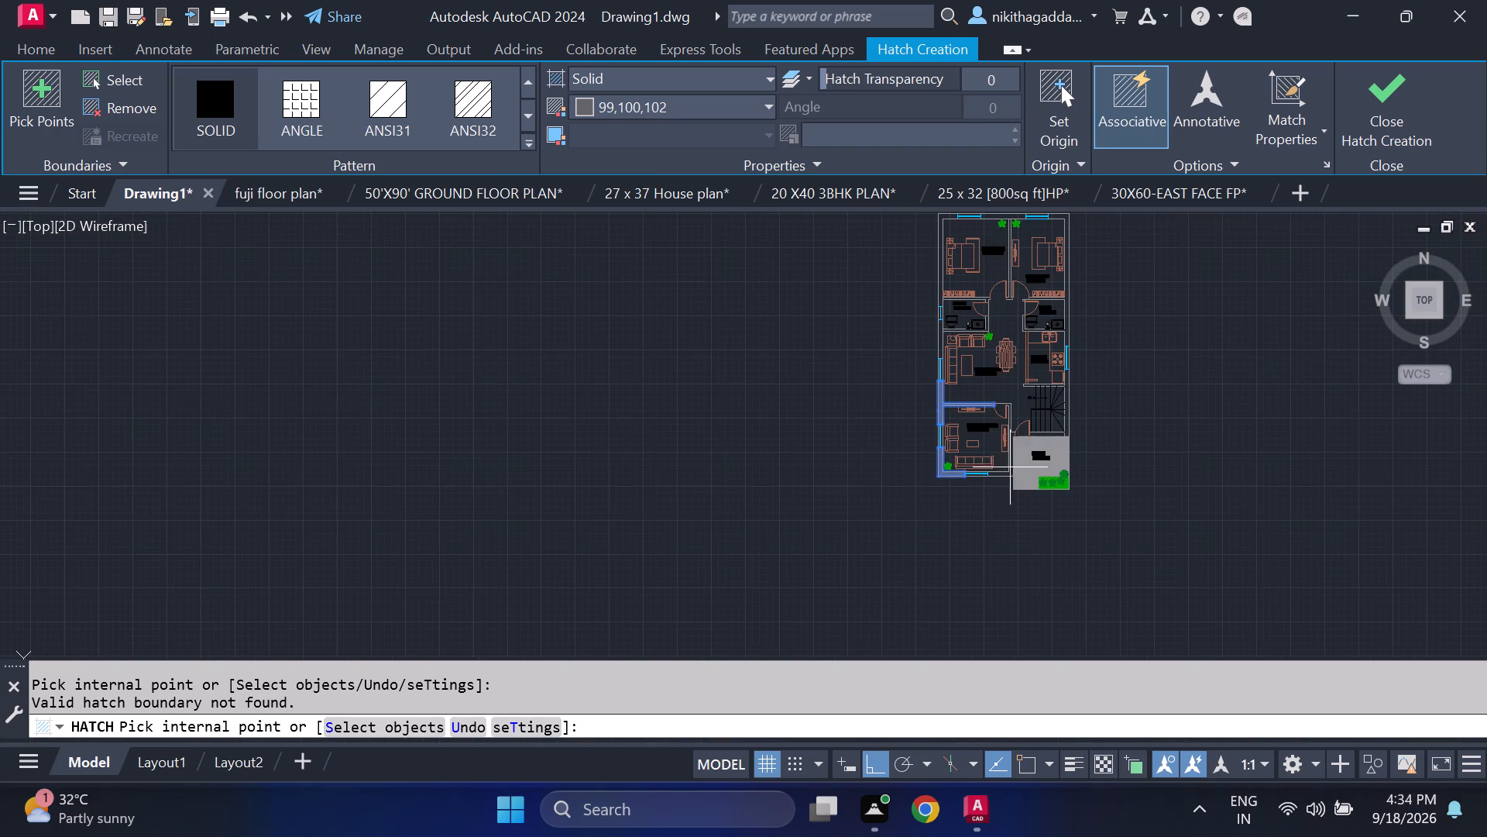
middle_drag(898, 322, 818, 422)
scroll(858, 443, up, 3)
click(874, 426)
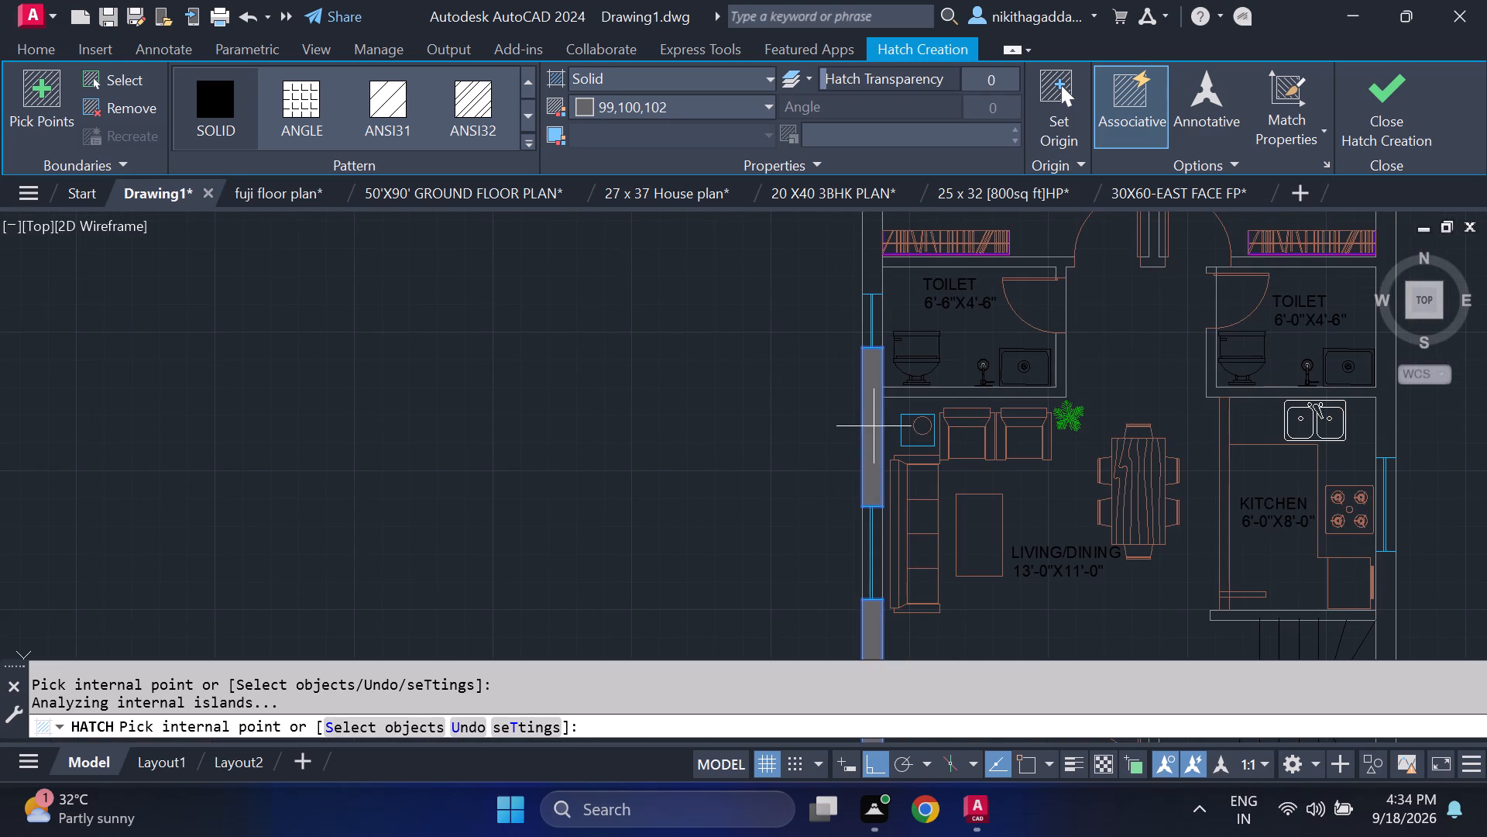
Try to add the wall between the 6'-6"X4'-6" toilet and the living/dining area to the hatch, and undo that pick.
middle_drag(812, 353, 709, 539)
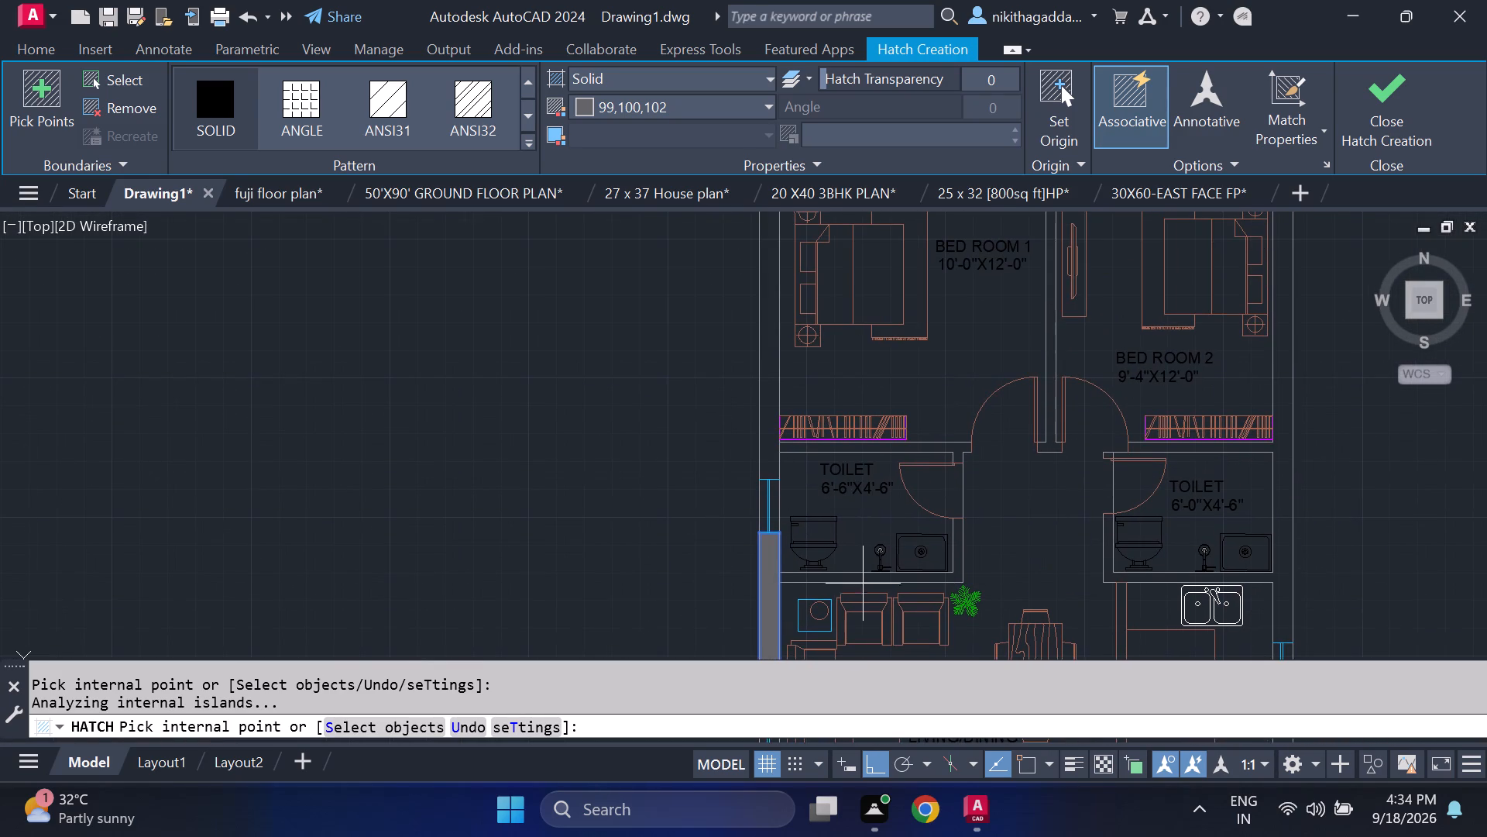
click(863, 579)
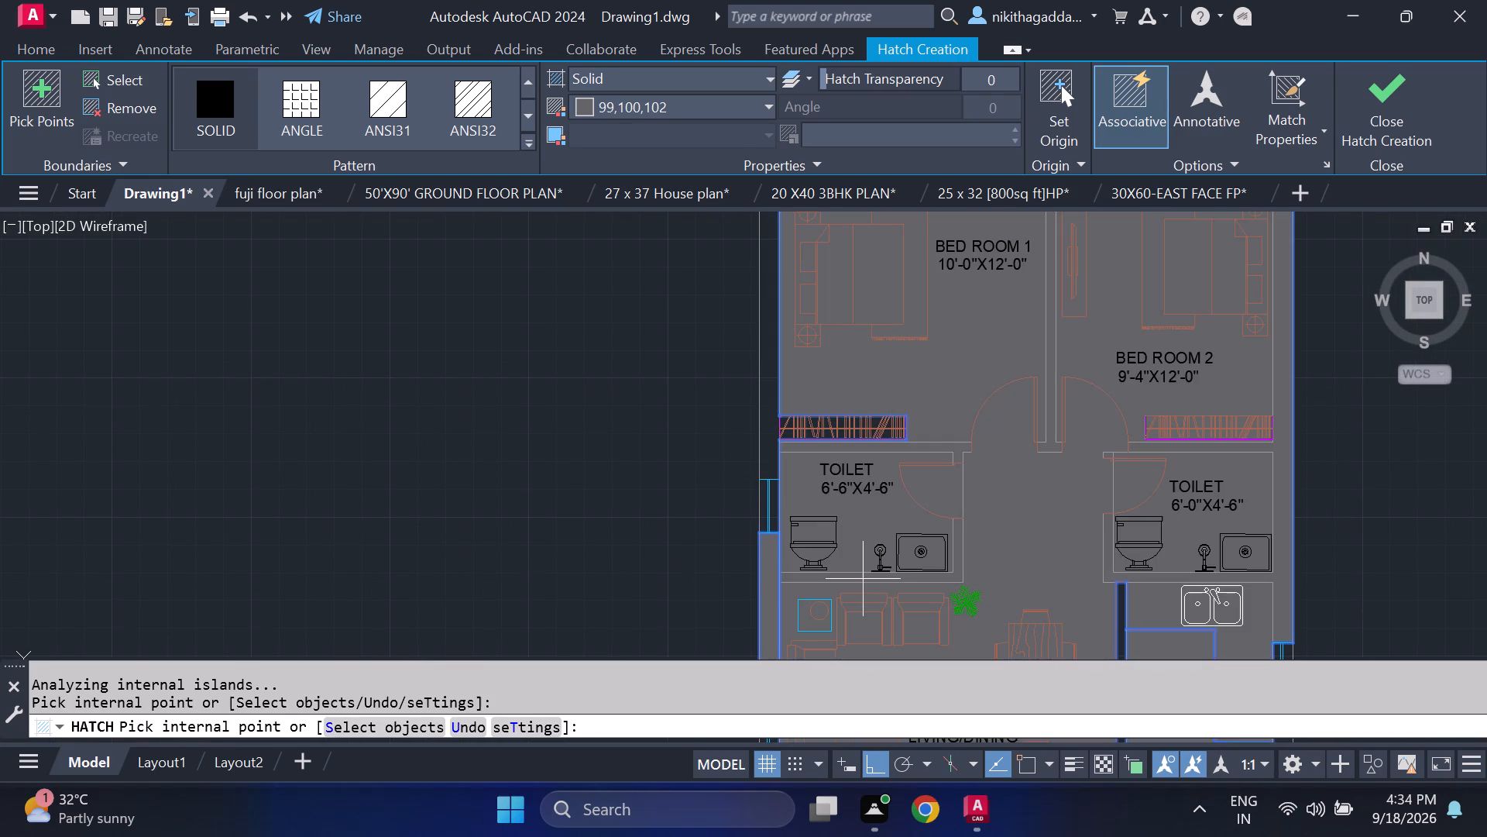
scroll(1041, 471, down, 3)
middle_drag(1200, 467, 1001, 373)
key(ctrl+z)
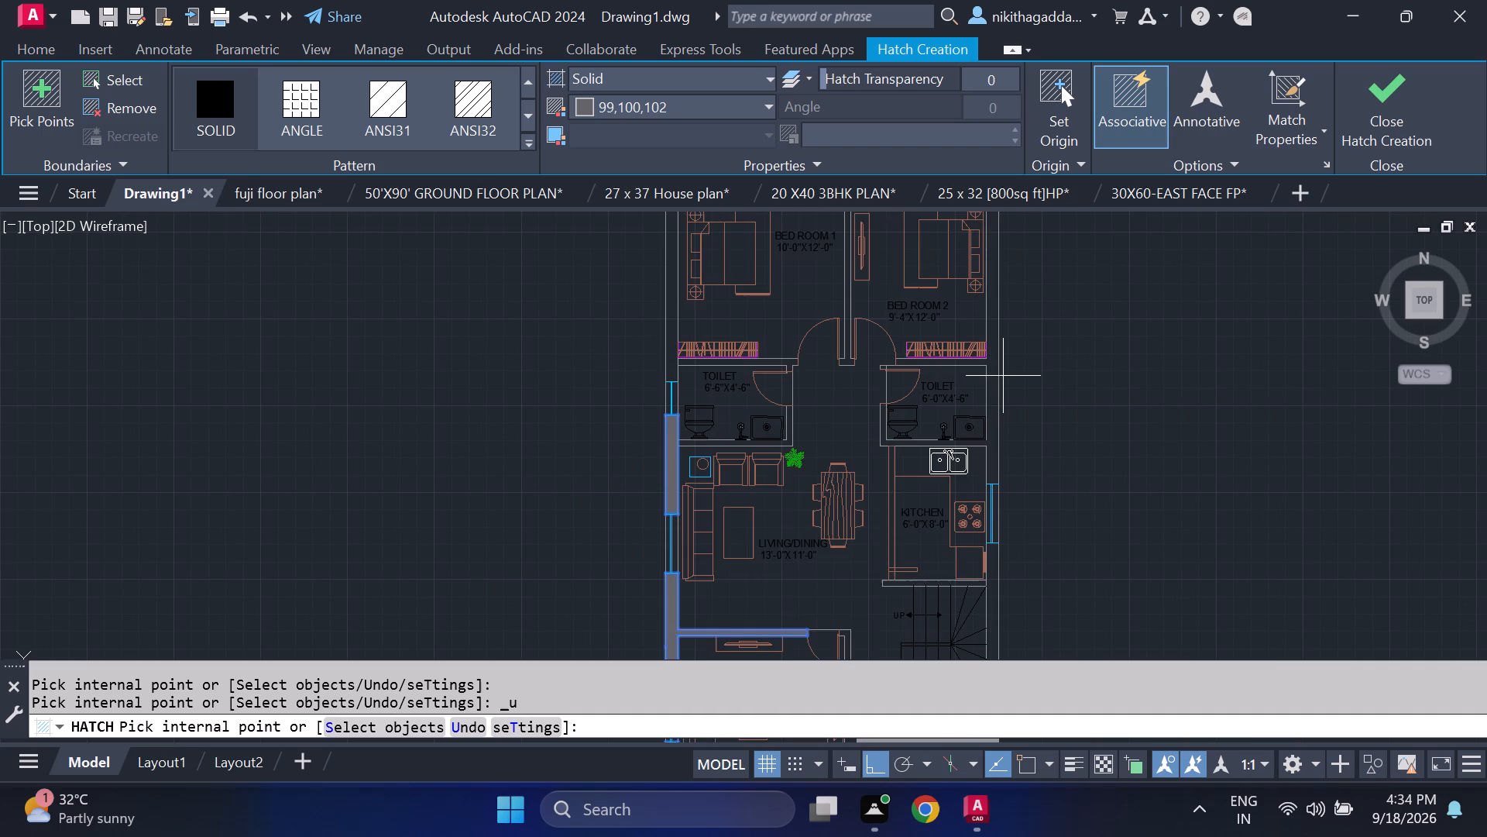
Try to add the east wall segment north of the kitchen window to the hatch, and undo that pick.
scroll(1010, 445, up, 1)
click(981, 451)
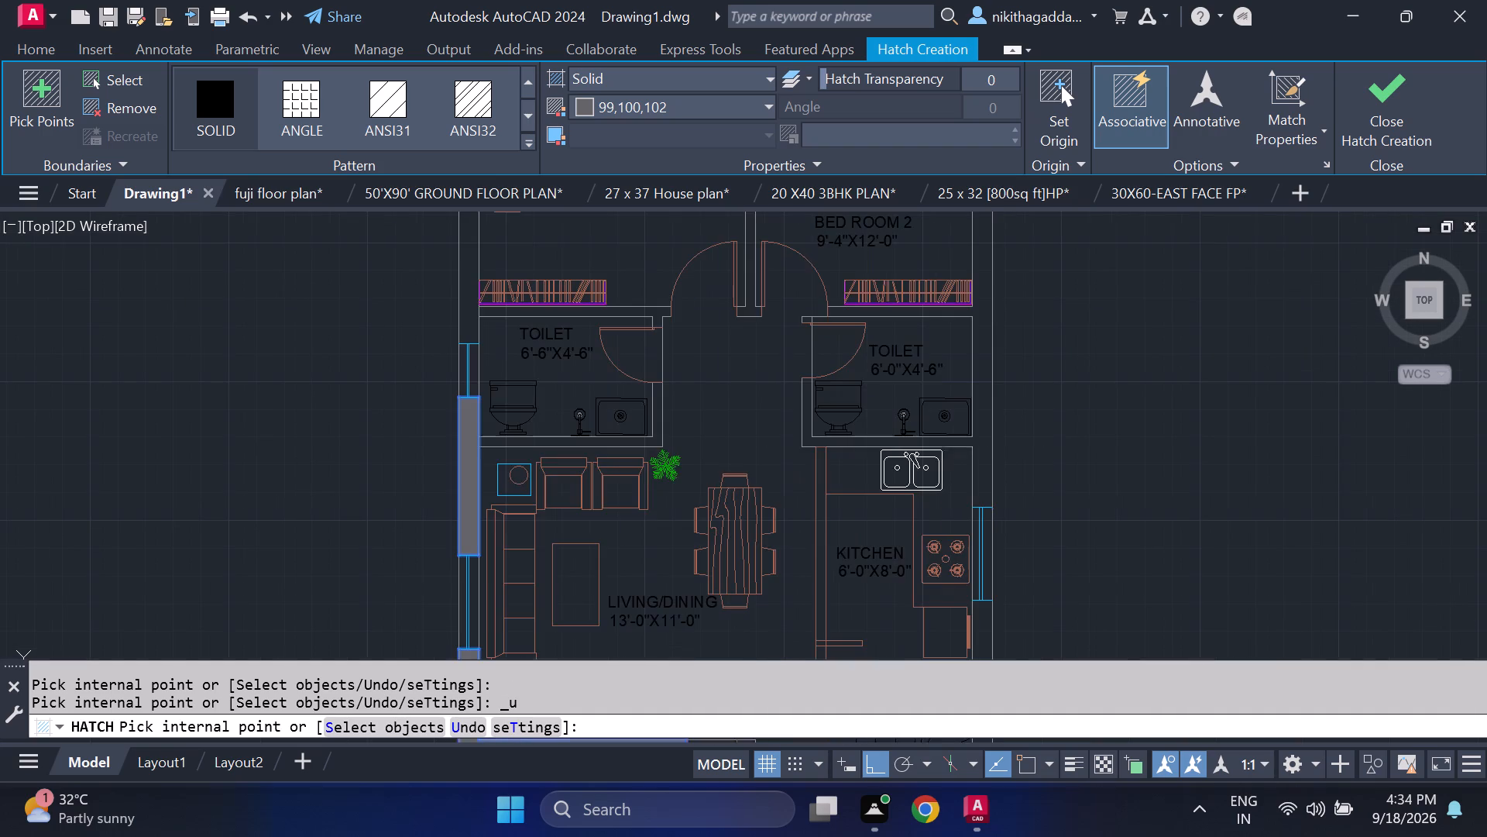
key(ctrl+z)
Add the east wall segment beside the staircase, from the kitchen window to the porch, to the hatch.
middle_drag(1082, 591, 1016, 347)
scroll(856, 463, up, 1)
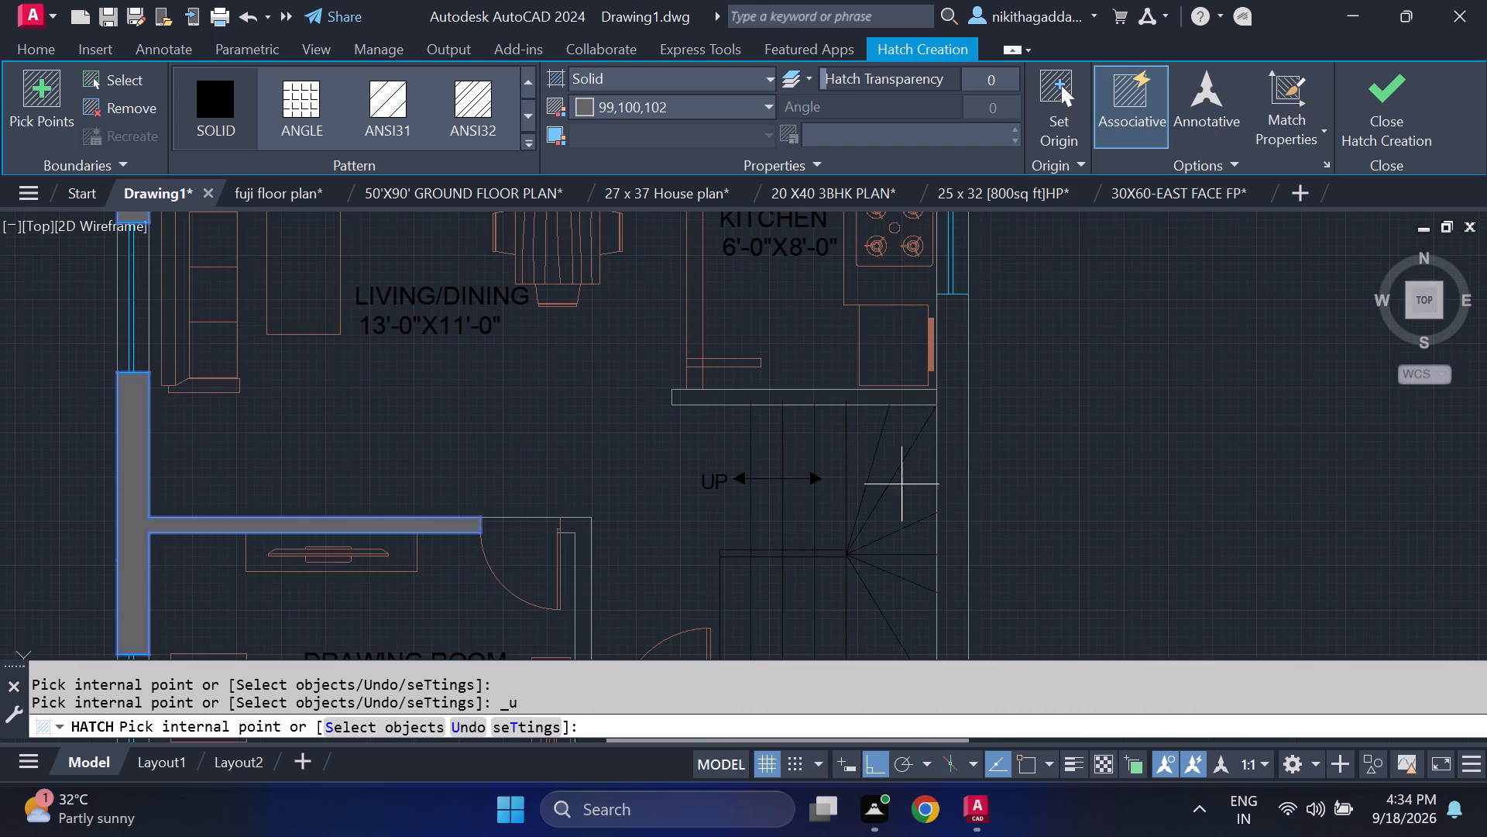
click(959, 506)
scroll(1011, 487, down, 3)
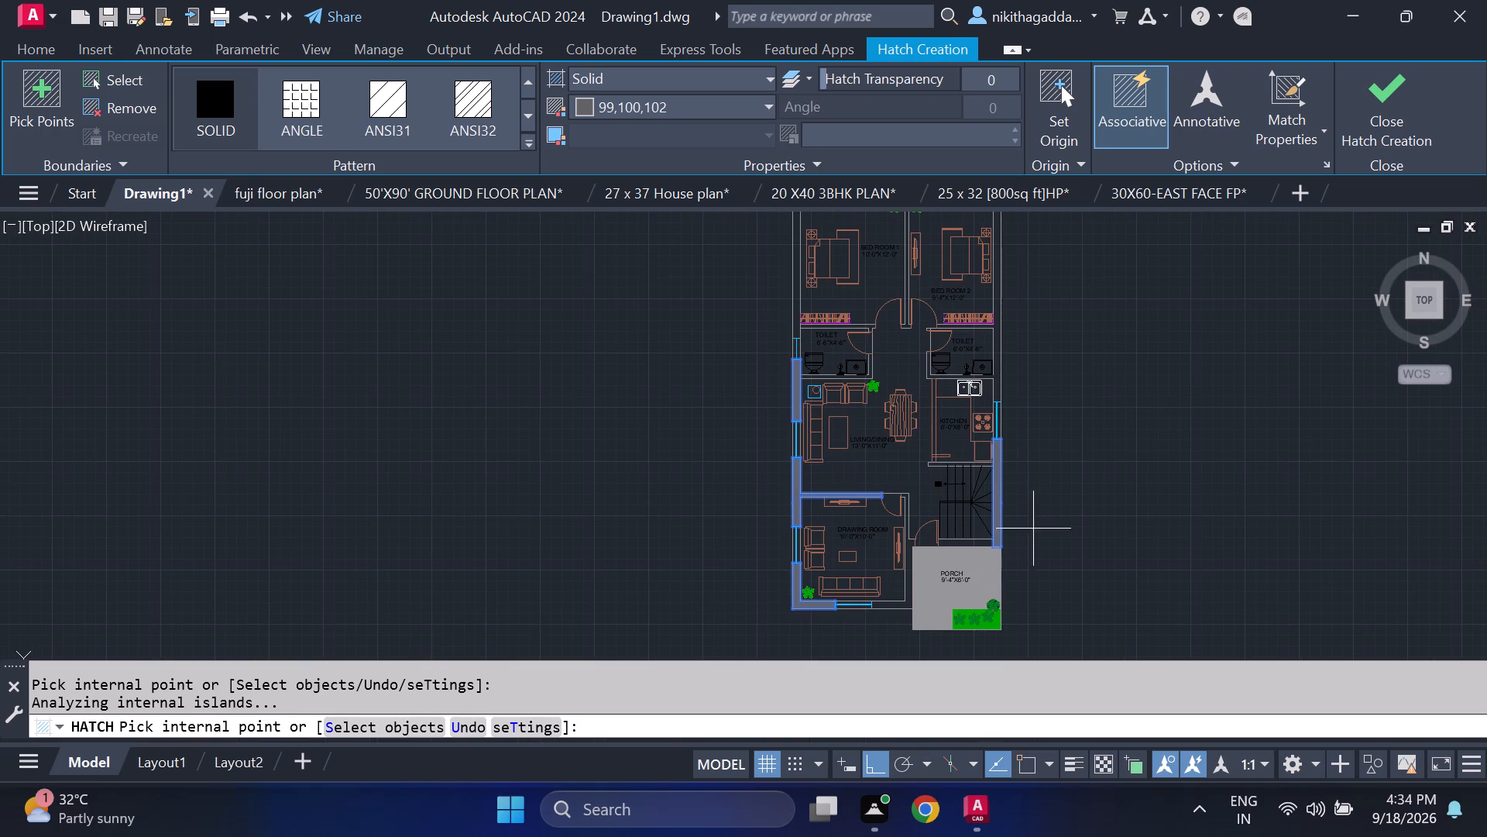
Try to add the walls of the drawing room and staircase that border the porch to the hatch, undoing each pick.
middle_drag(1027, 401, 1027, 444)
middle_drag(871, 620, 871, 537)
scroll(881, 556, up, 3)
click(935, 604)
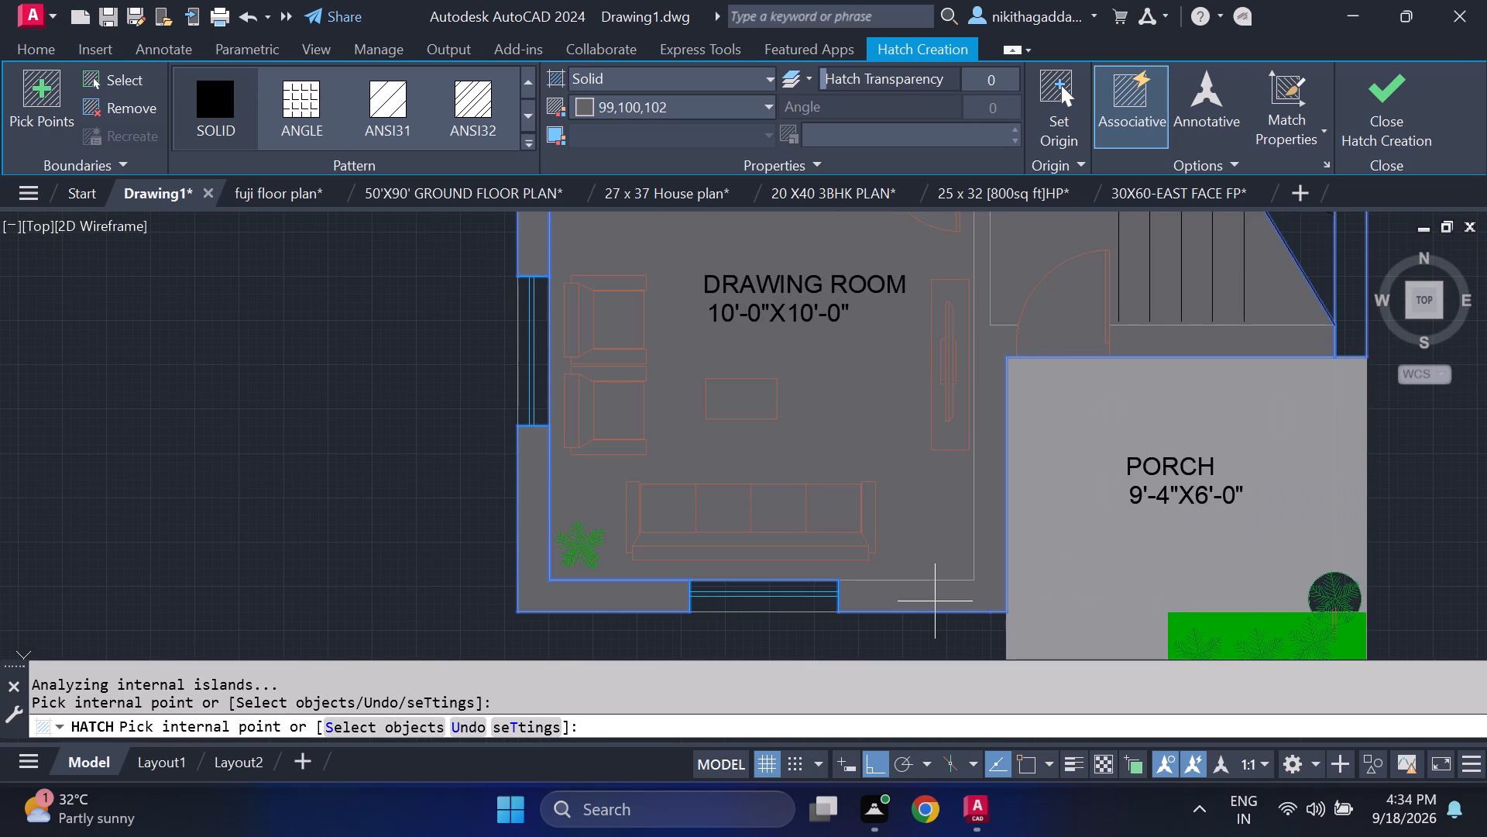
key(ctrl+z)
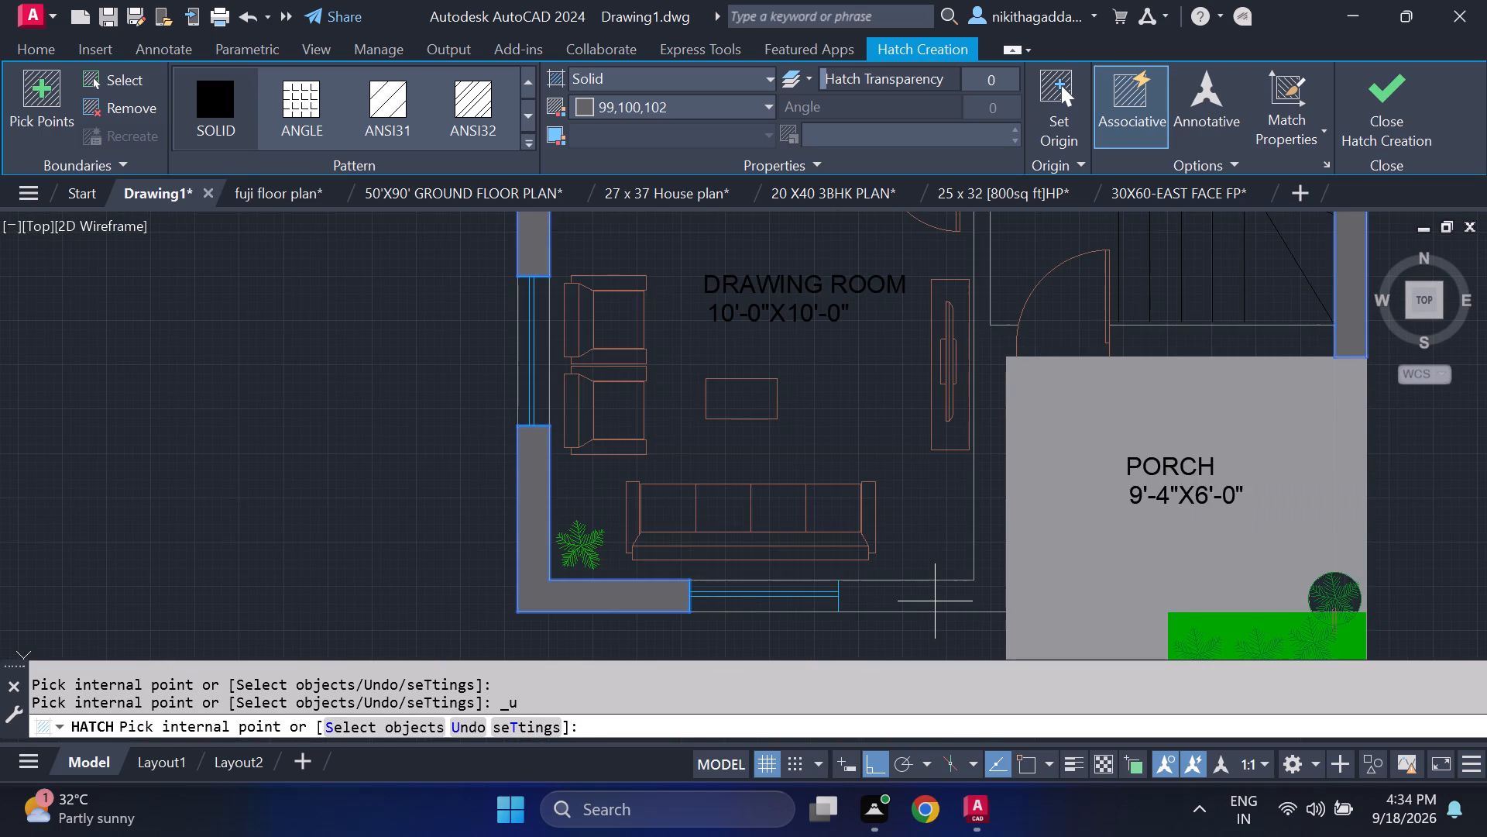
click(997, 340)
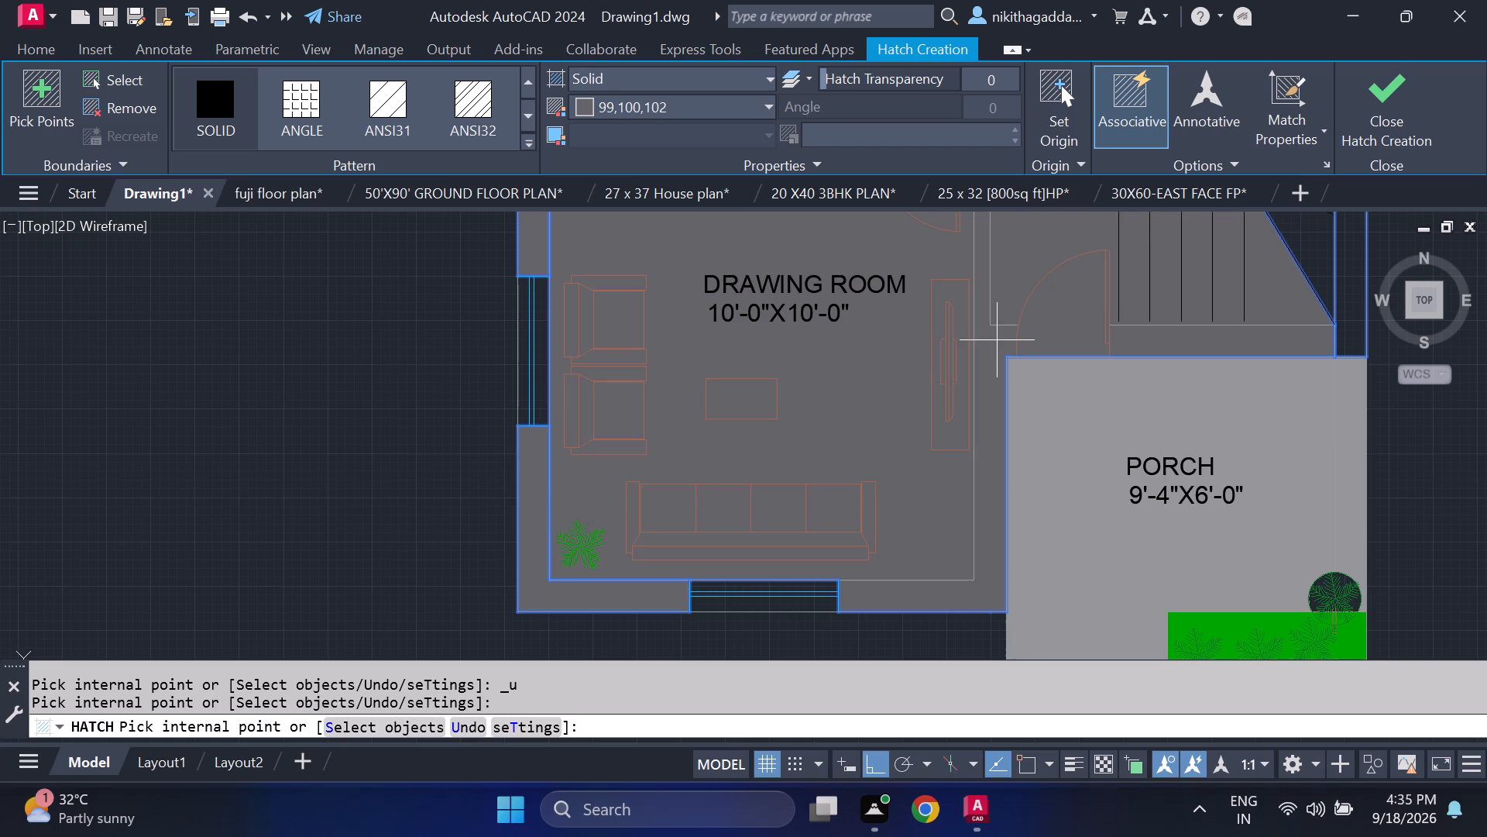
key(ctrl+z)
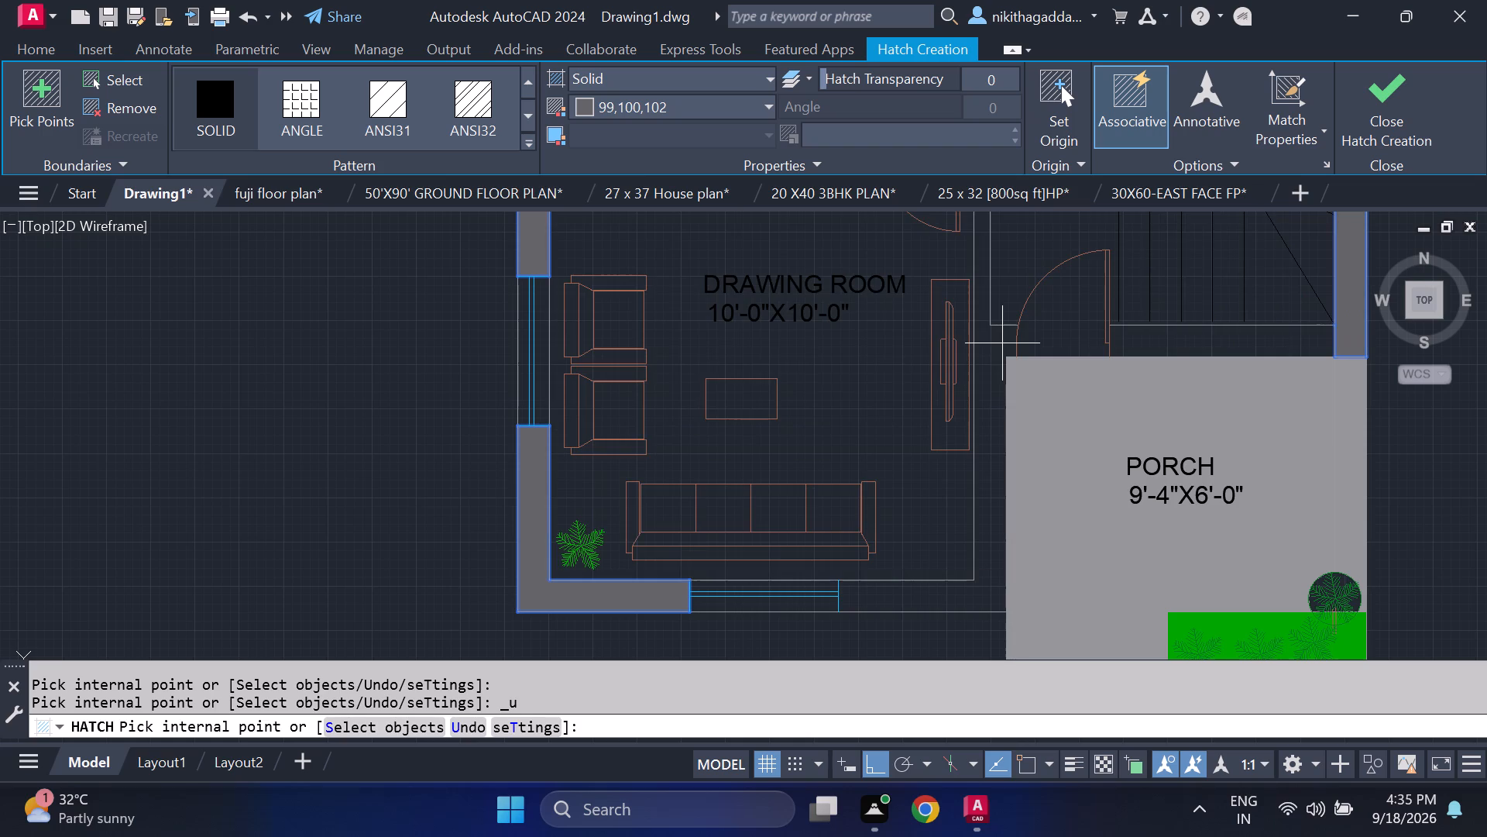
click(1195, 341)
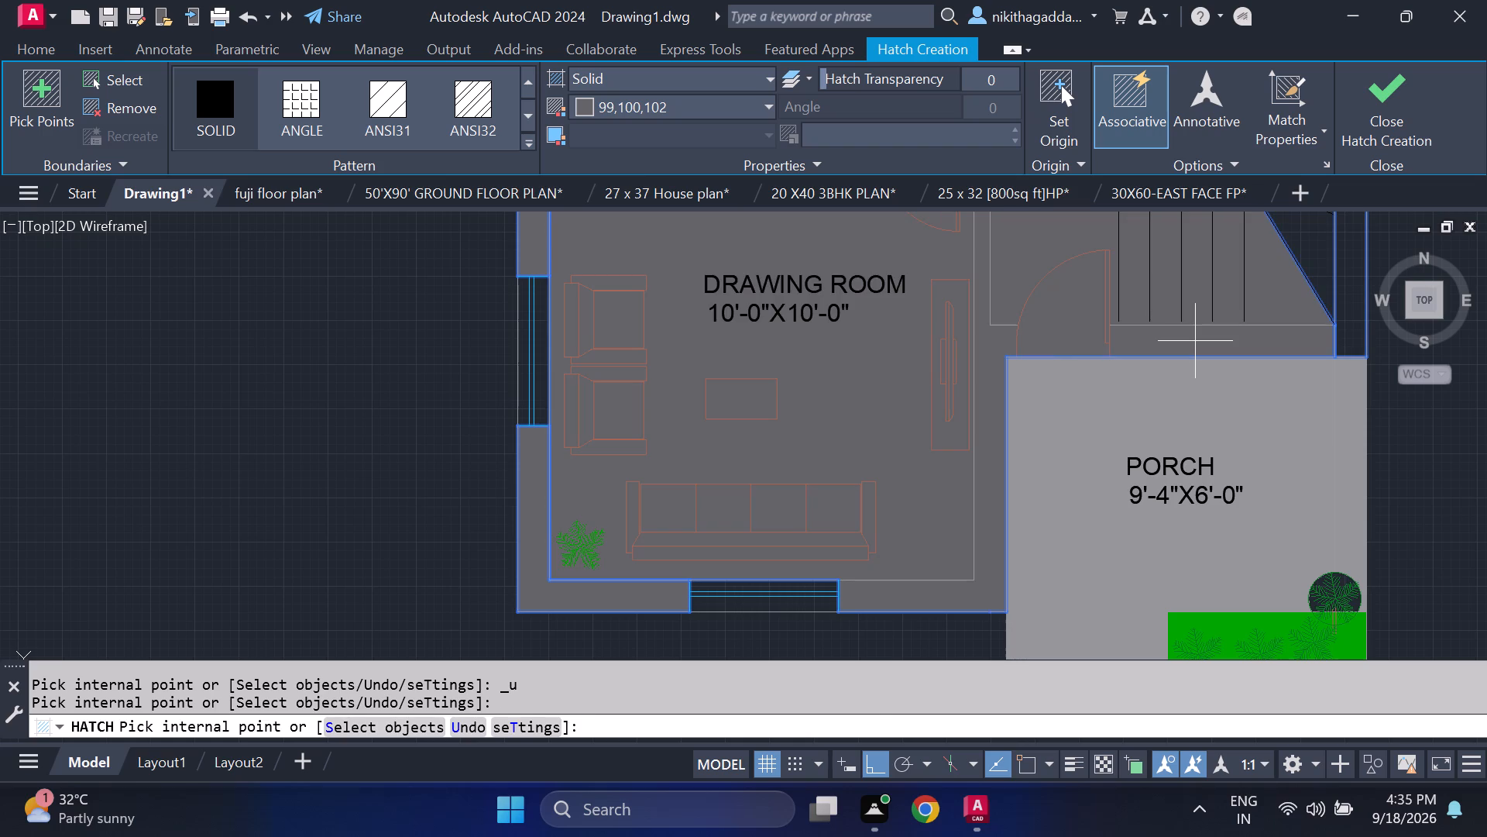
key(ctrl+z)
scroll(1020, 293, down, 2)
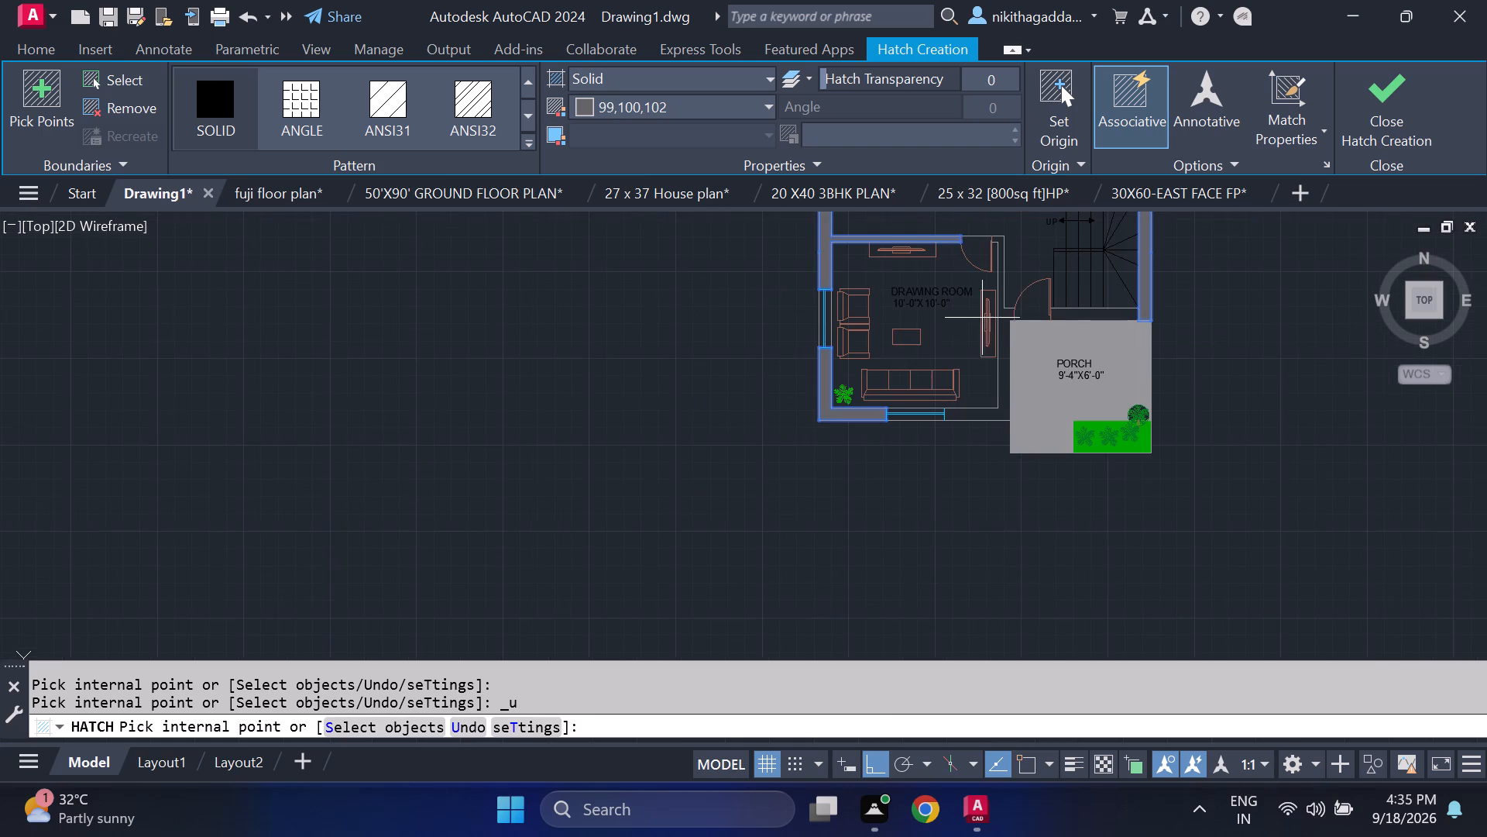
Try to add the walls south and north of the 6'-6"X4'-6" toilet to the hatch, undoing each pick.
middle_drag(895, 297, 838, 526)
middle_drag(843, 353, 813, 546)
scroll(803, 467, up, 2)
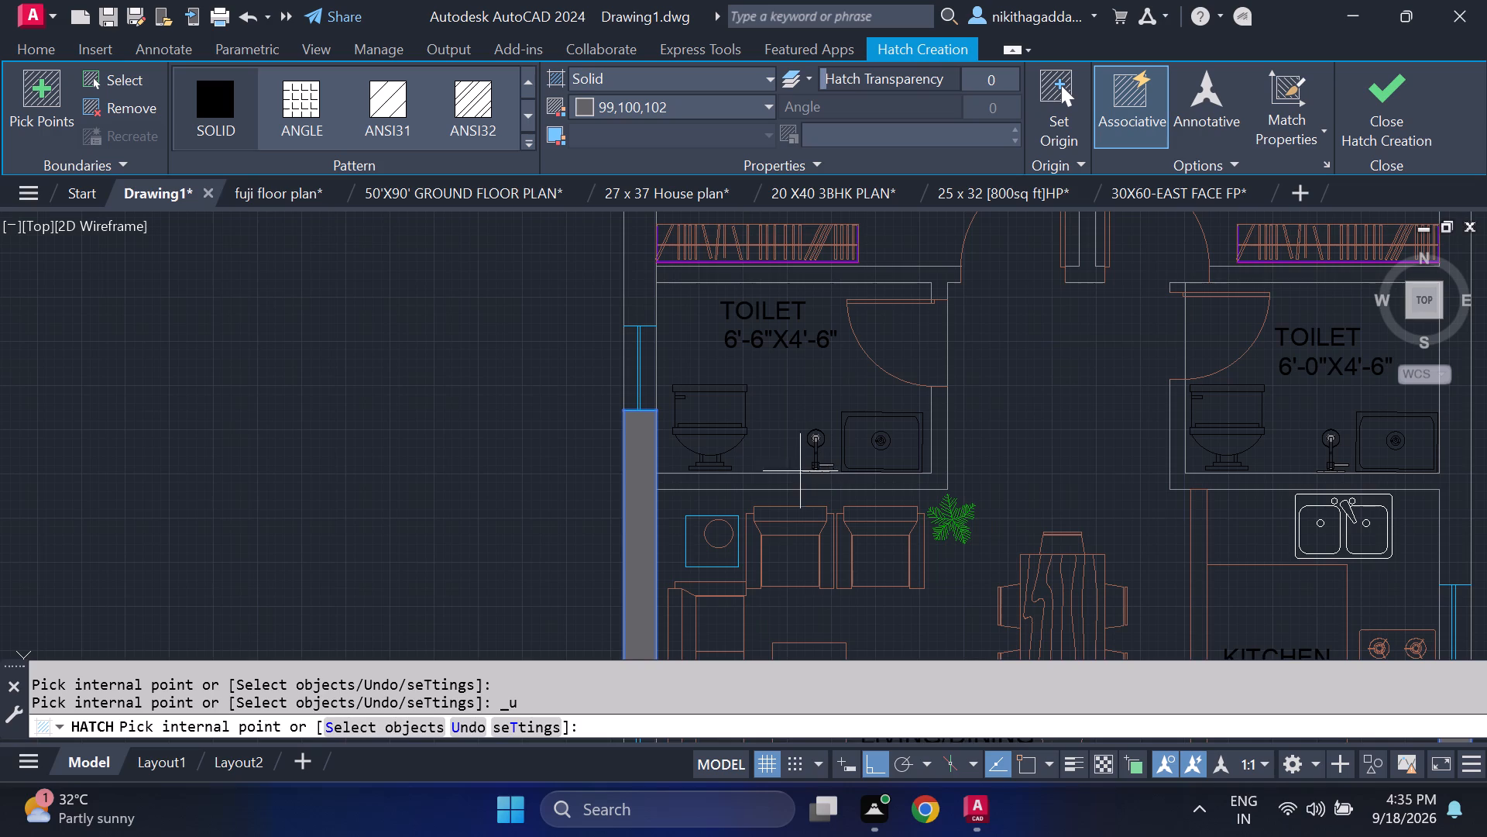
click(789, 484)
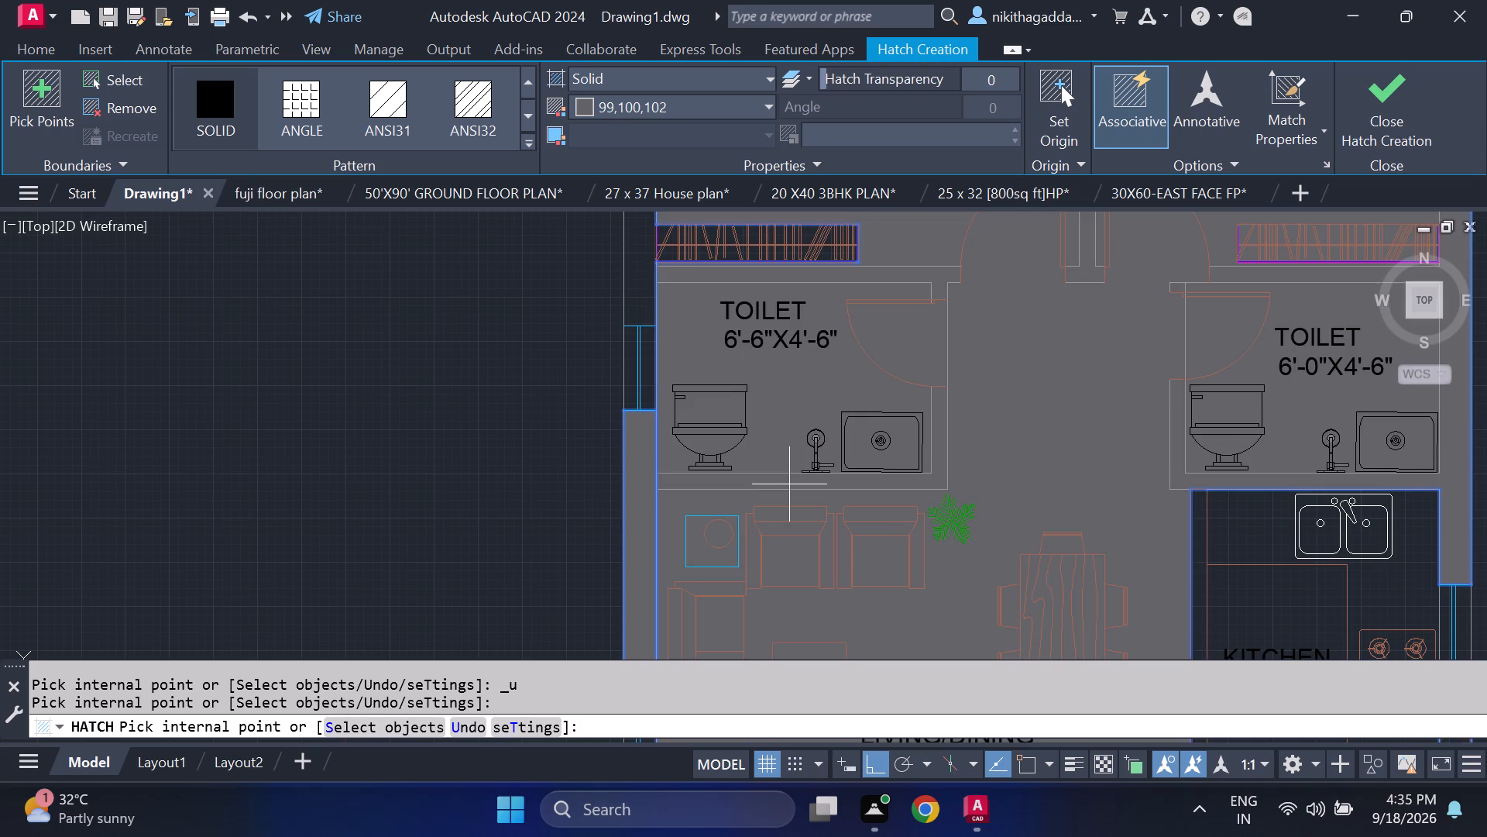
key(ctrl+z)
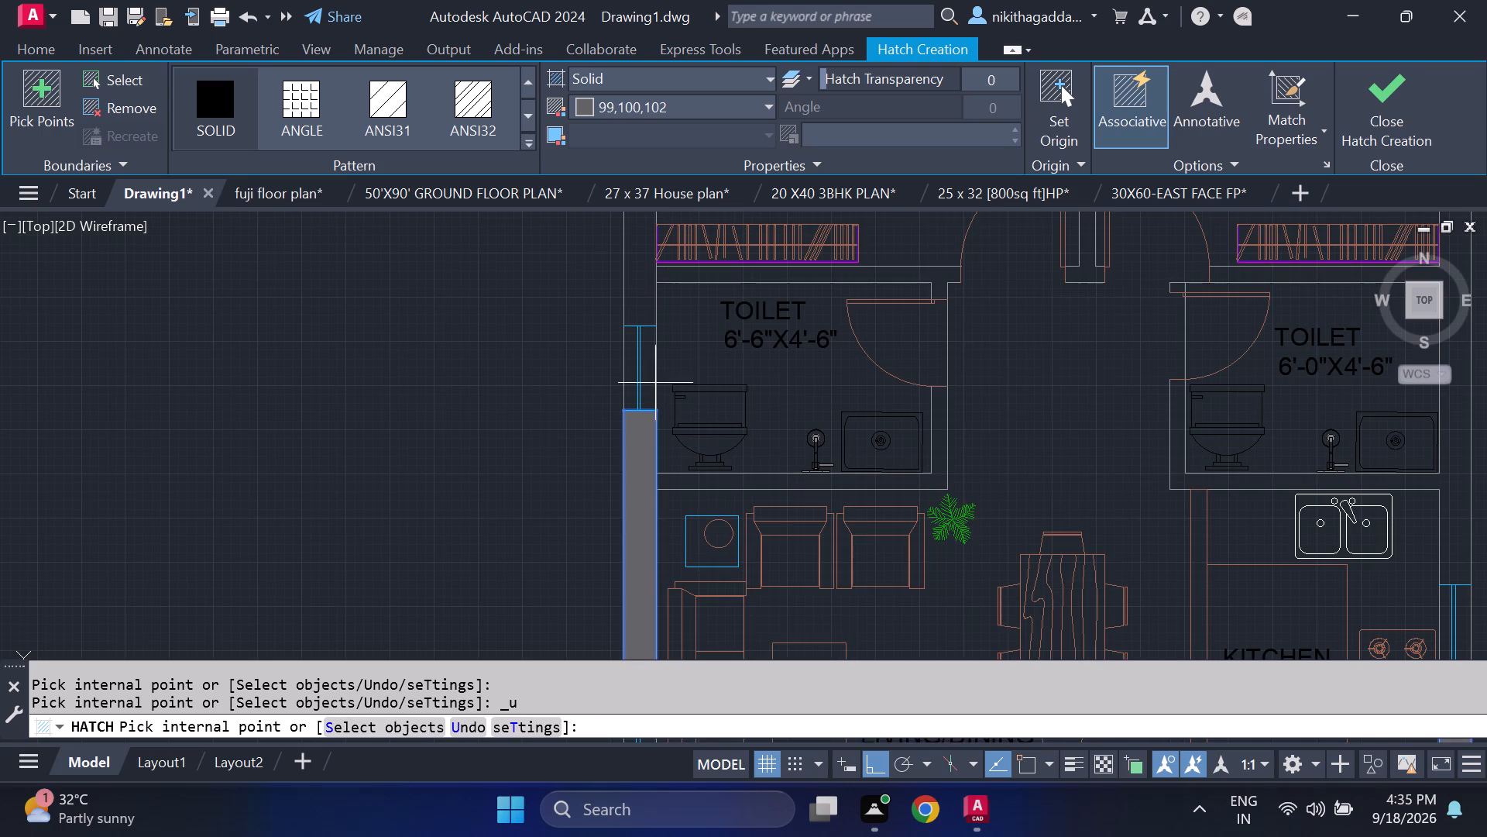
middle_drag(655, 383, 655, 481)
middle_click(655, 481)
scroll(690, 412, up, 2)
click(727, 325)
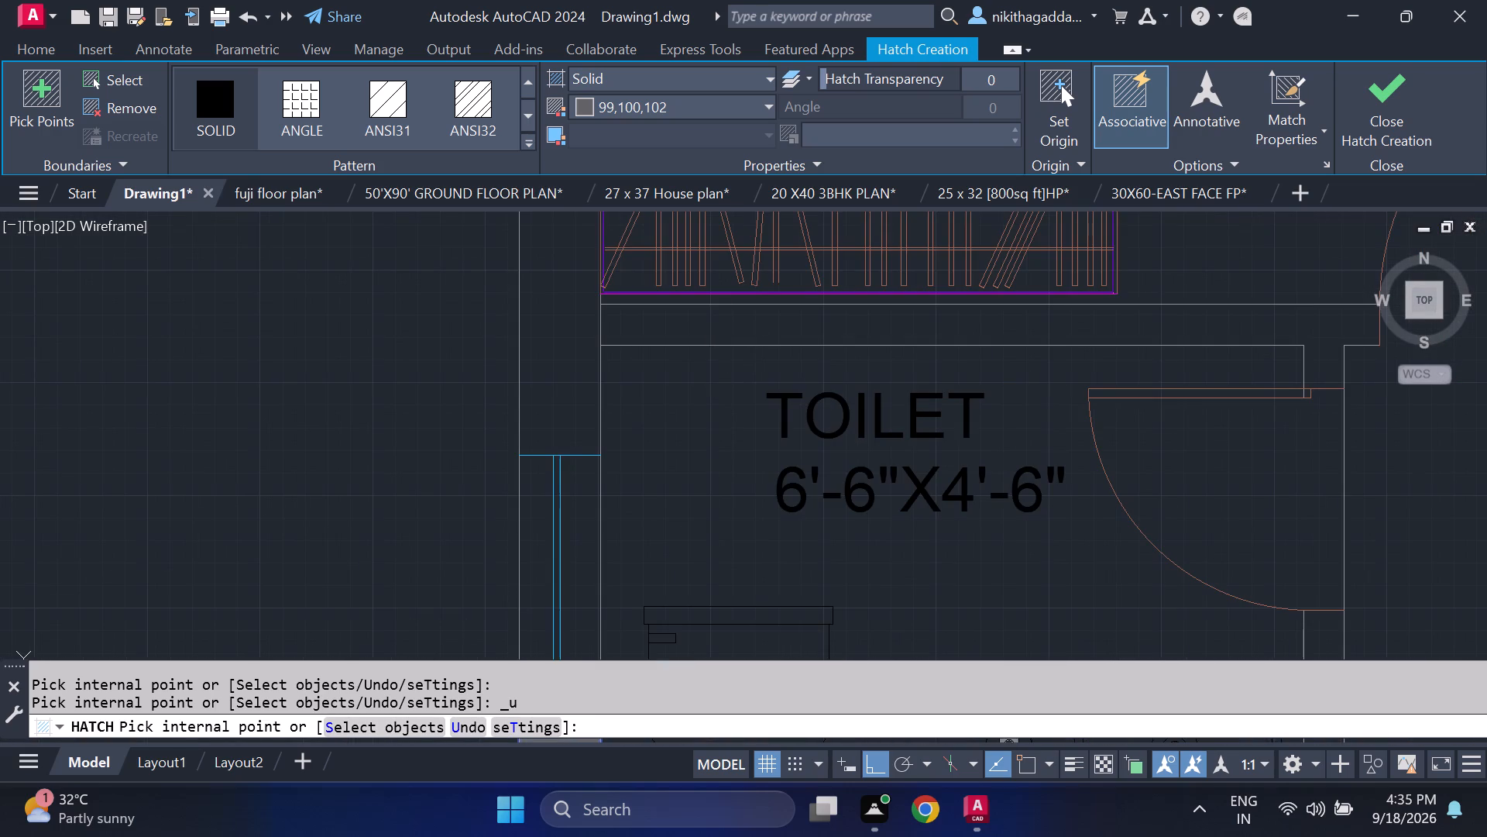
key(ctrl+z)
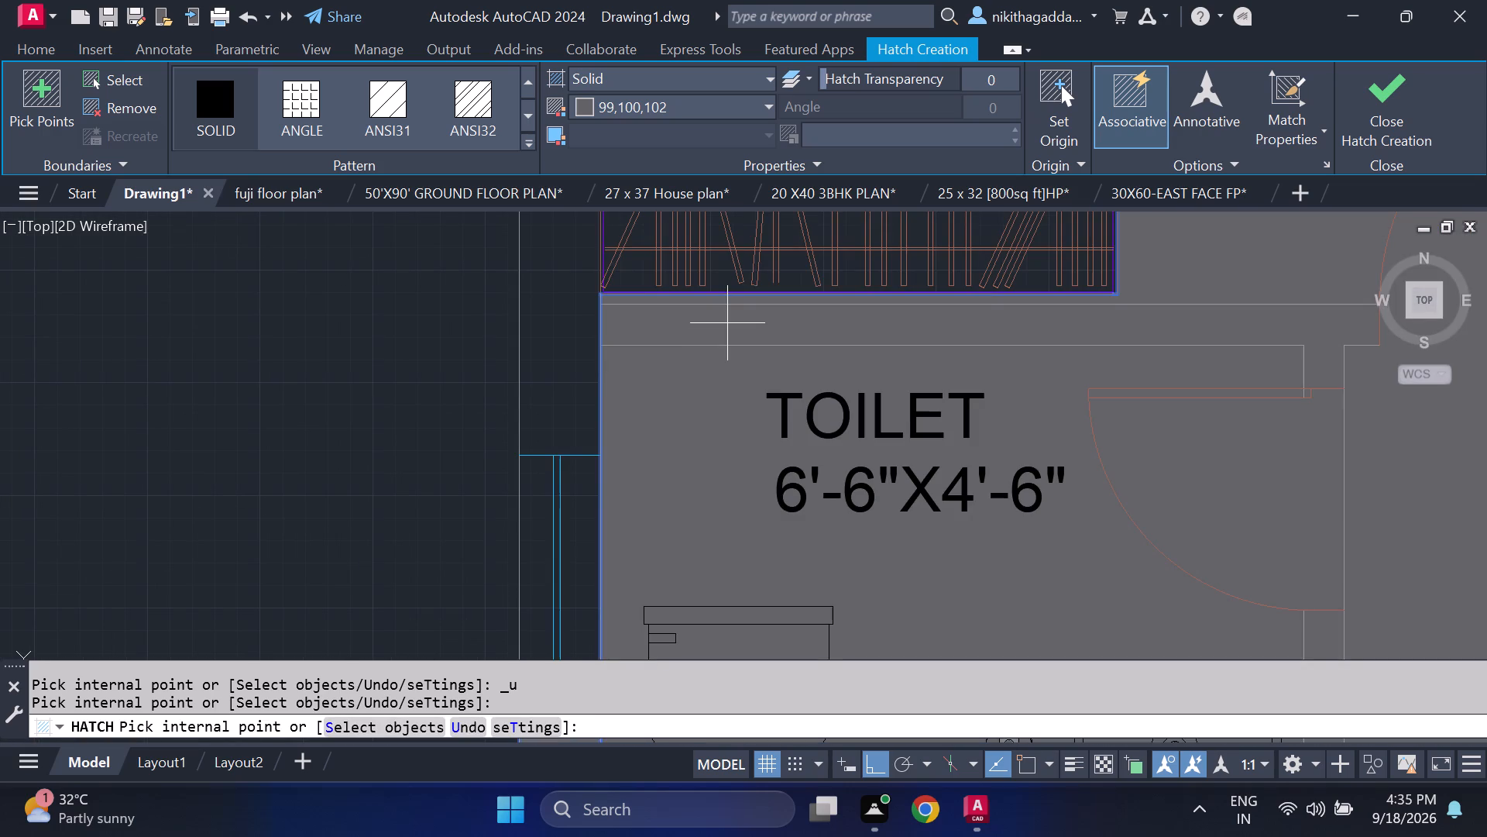
Add the northwest wall from the toilet window to Bed Room 1's window and the north wall between the two bedroom windows to the hatch.
click(581, 332)
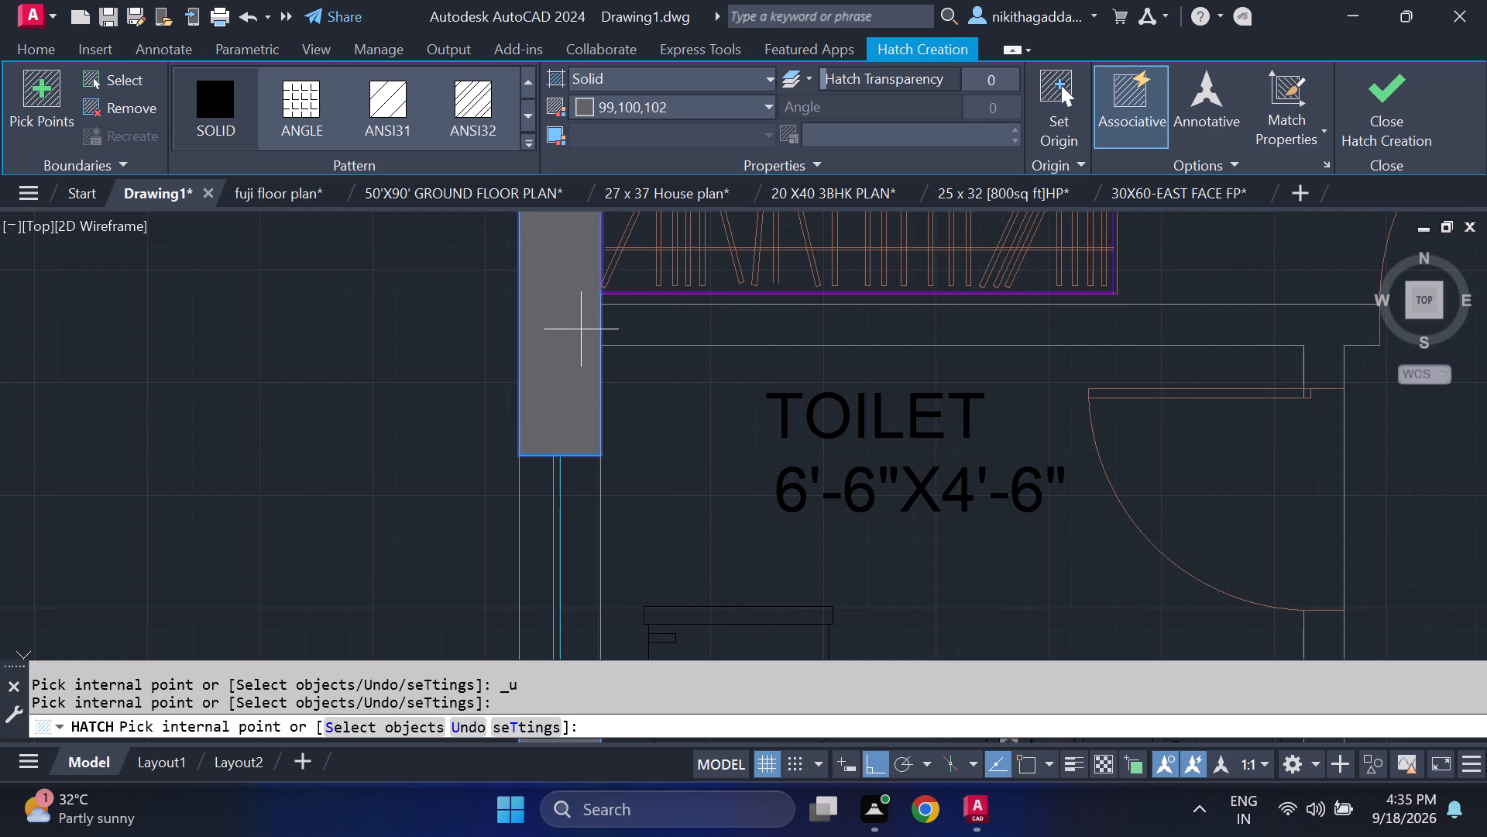
scroll(582, 329, down, 4)
middle_drag(630, 321, 630, 523)
scroll(750, 310, up, 2)
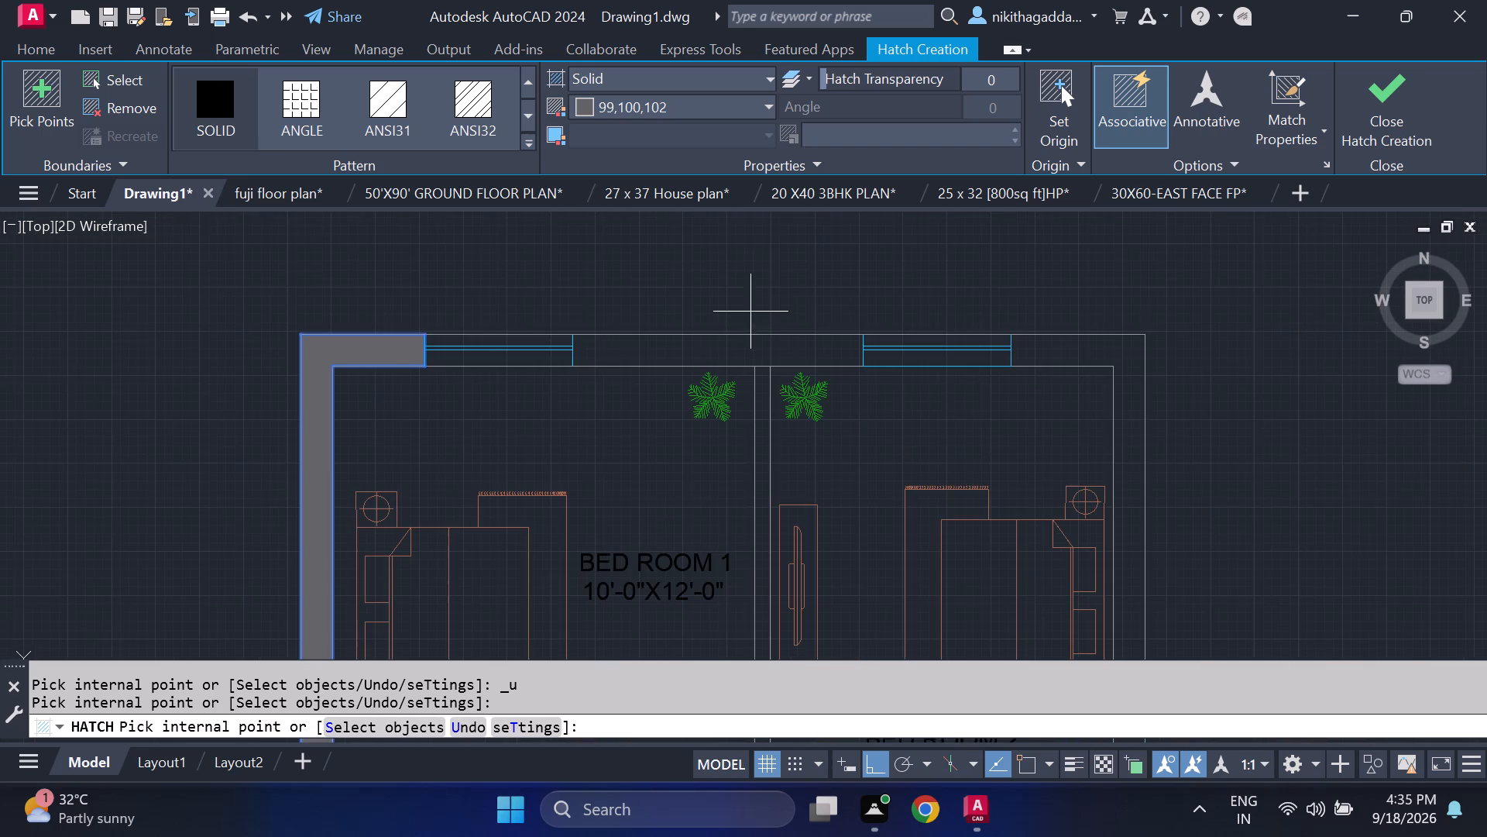
click(740, 342)
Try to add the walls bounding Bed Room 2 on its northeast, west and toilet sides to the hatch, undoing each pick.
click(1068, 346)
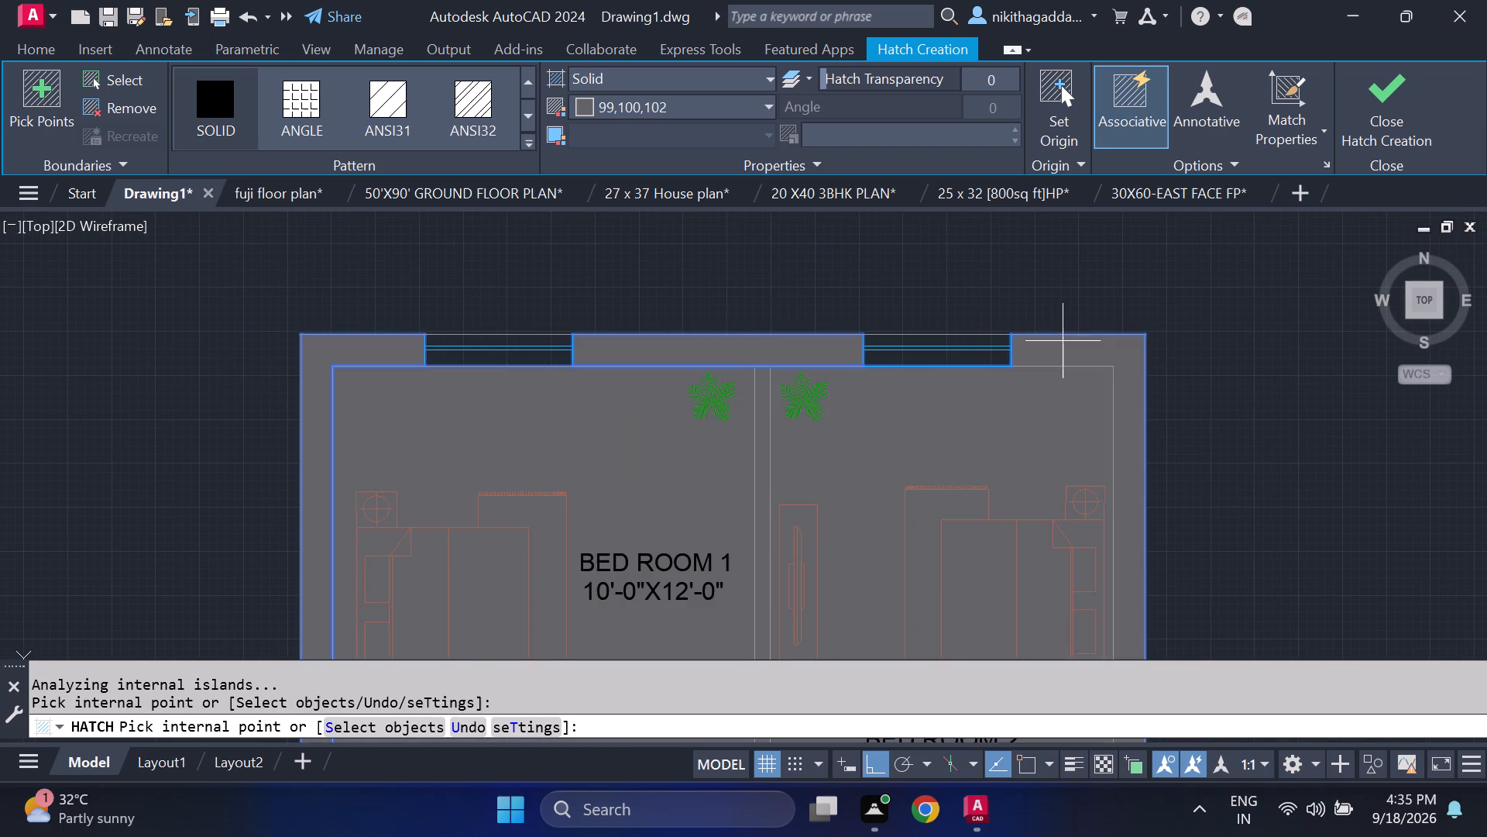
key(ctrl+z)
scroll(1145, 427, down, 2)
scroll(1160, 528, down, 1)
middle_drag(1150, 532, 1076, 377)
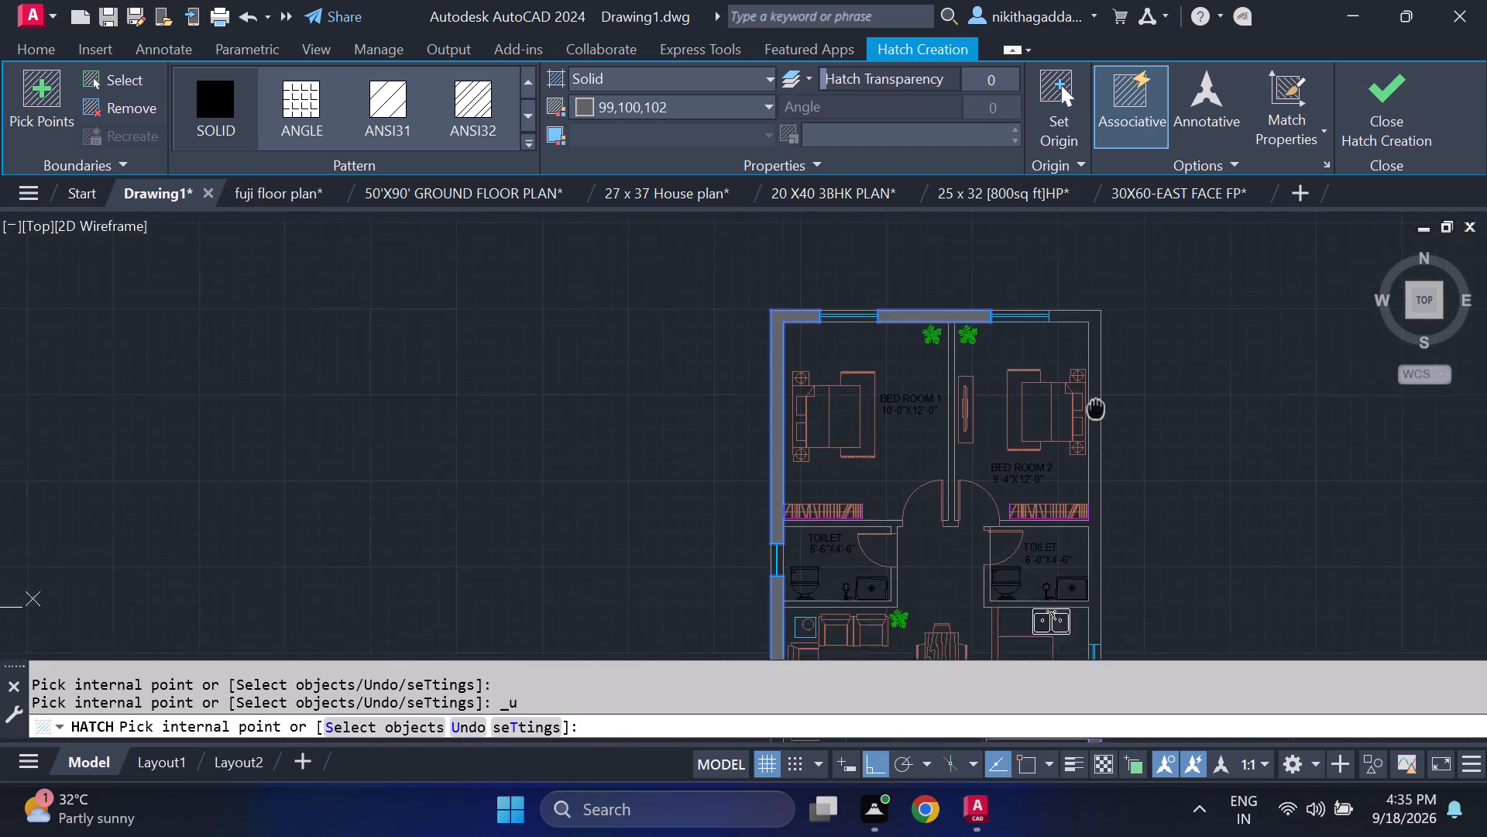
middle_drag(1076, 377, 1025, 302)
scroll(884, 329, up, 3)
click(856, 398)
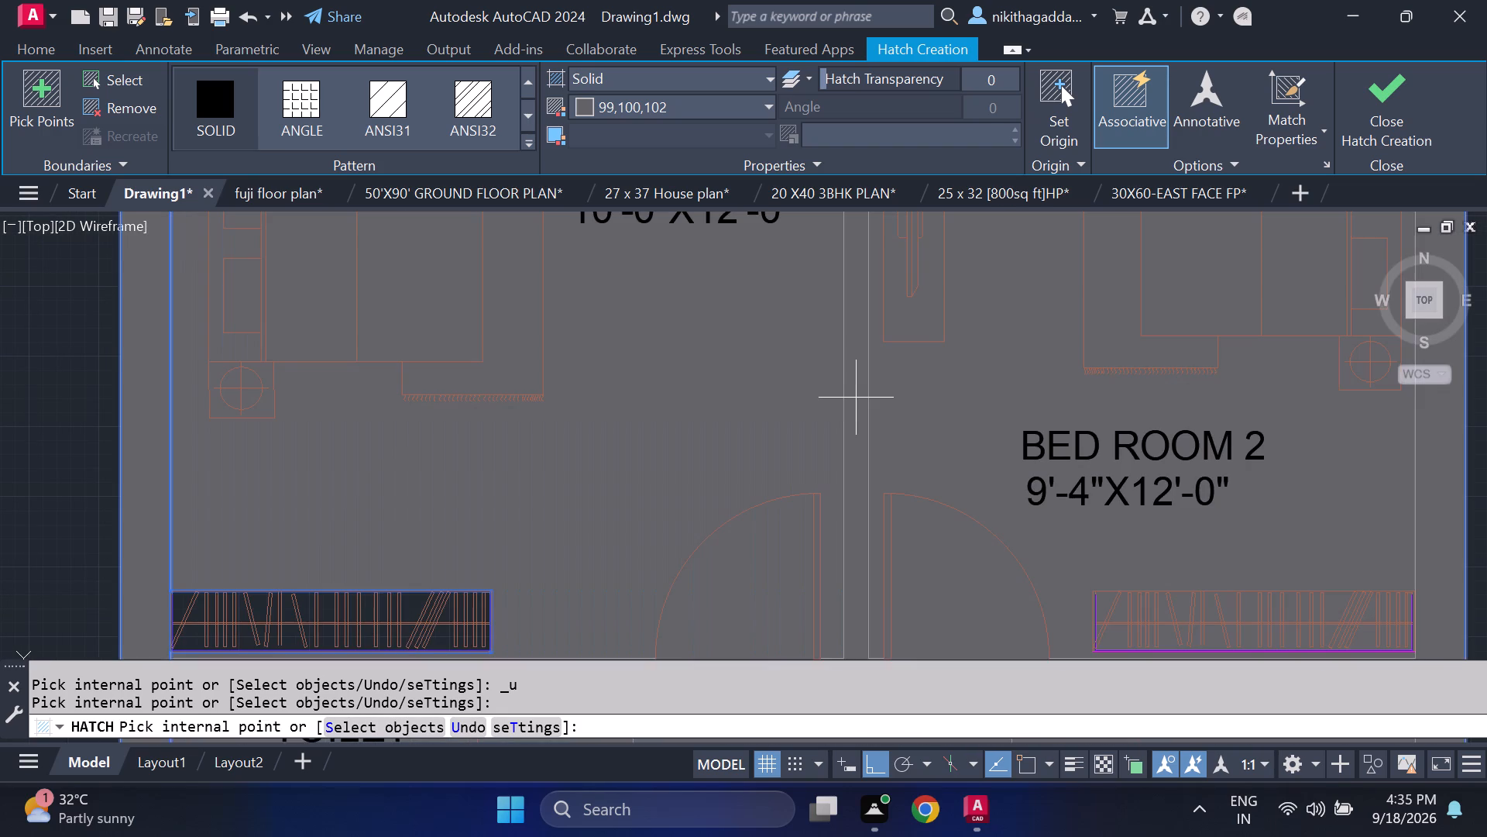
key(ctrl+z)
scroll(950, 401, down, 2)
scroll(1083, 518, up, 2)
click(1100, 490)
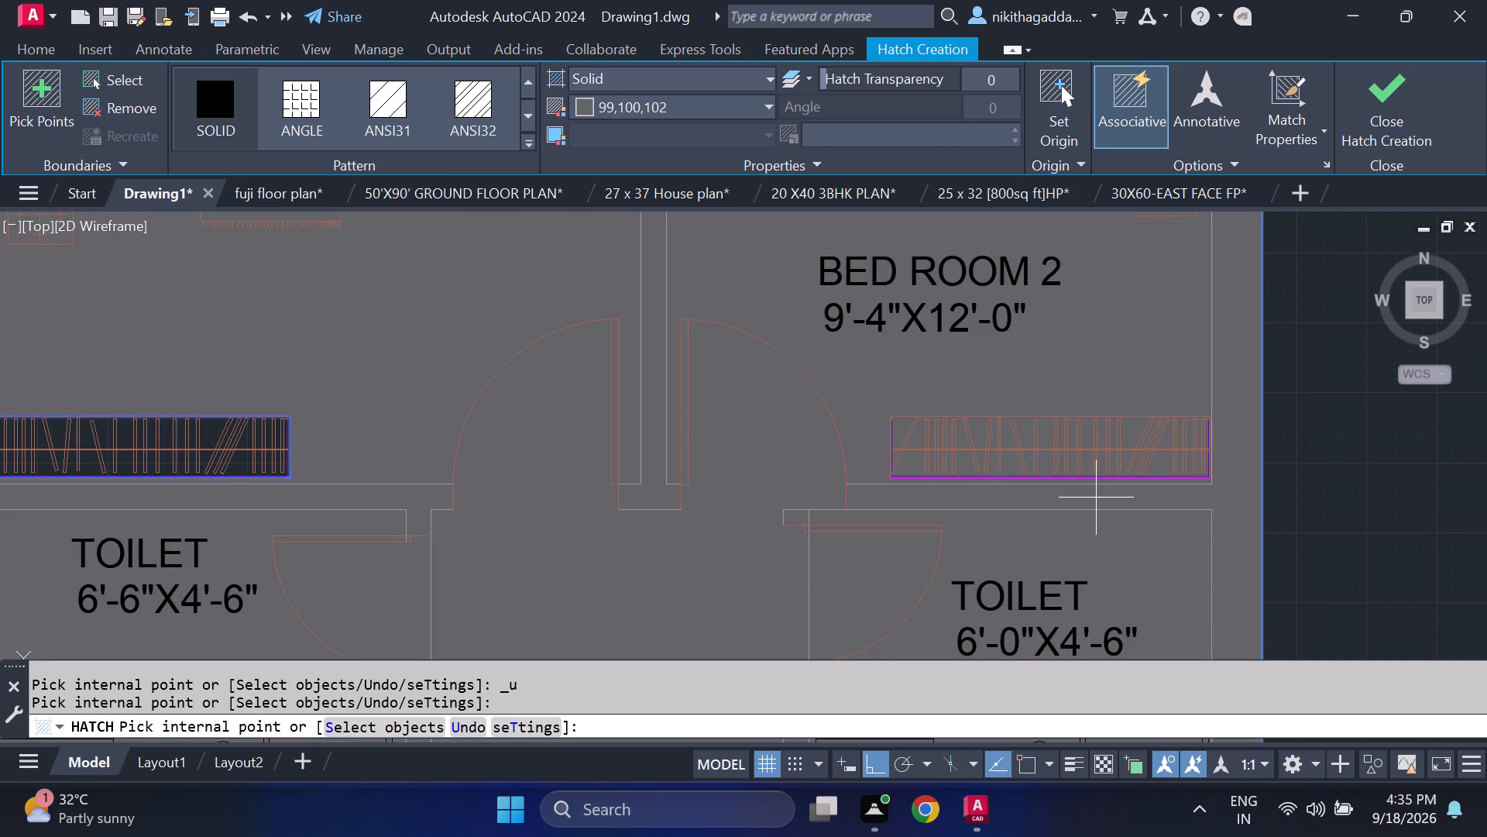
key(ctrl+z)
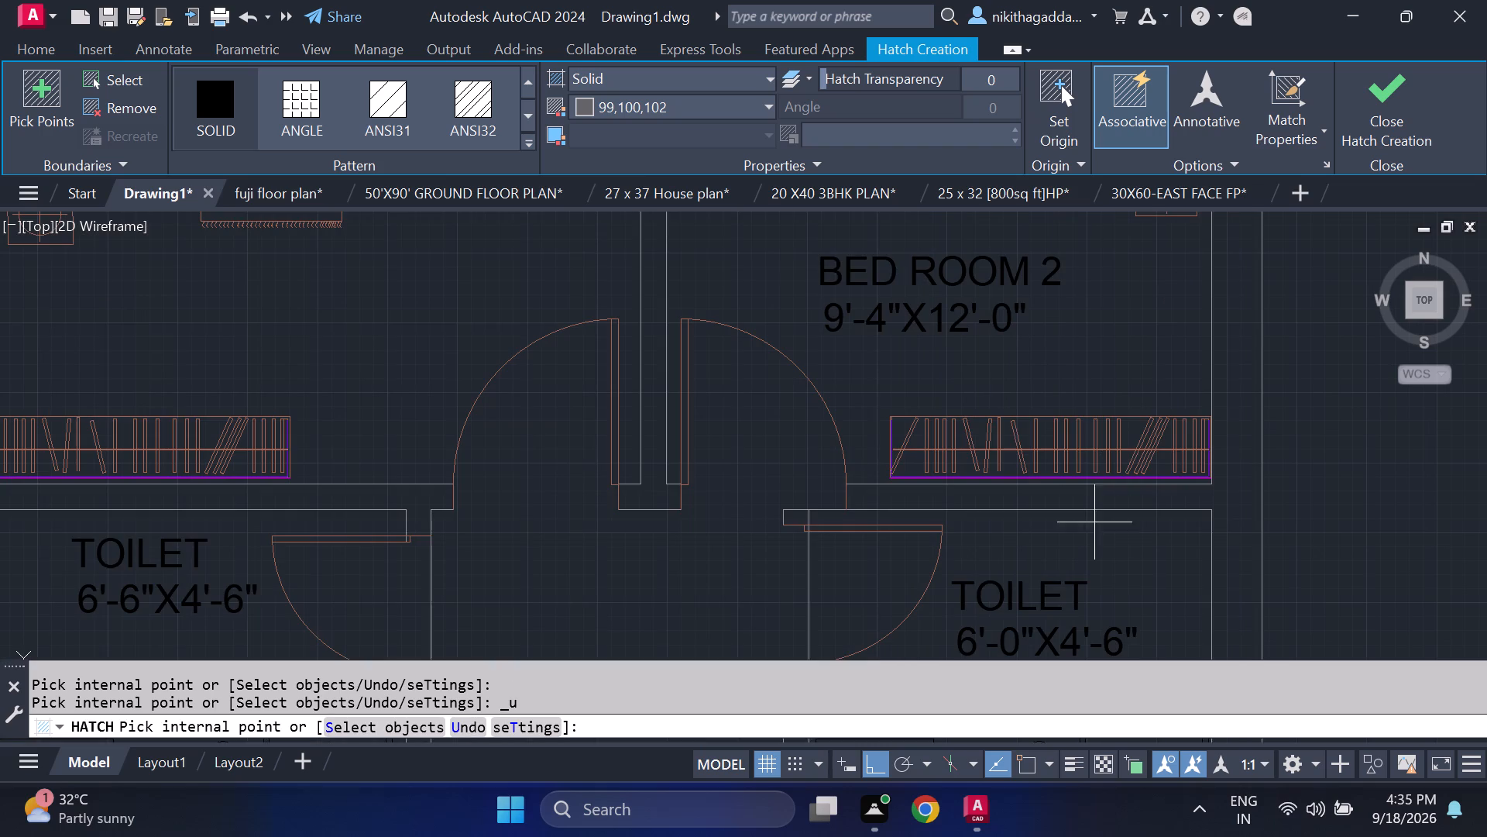
Add the west wall segment between the living/dining and drawing room windows, with its adjoining partition wall, to the hatch.
scroll(1194, 518, down, 4)
middle_drag(1224, 511, 1108, 367)
middle_drag(1095, 354, 982, 395)
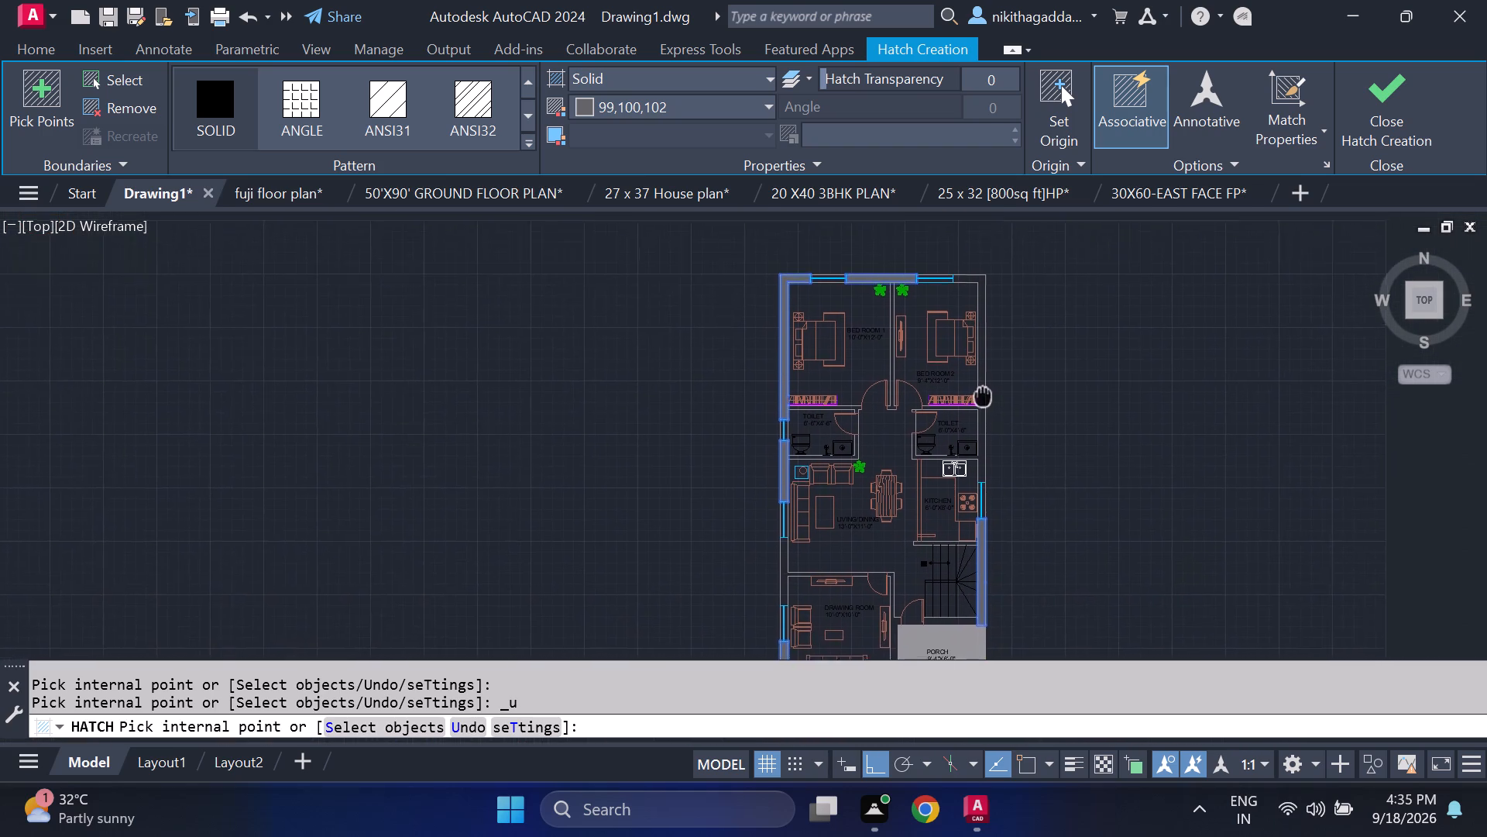
middle_drag(982, 395, 960, 418)
middle_drag(754, 599, 754, 530)
scroll(754, 531, up, 2)
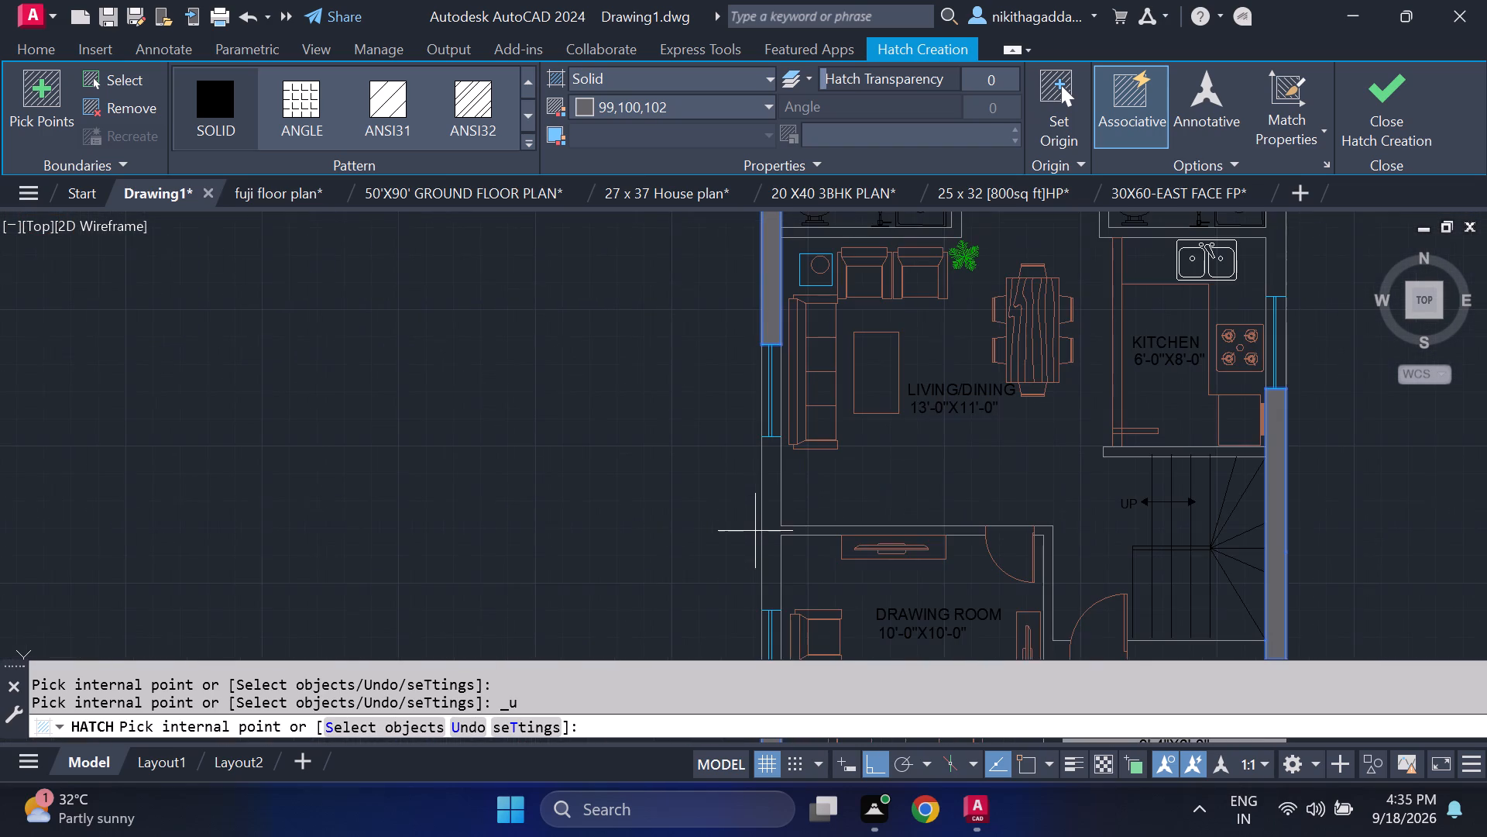
click(771, 524)
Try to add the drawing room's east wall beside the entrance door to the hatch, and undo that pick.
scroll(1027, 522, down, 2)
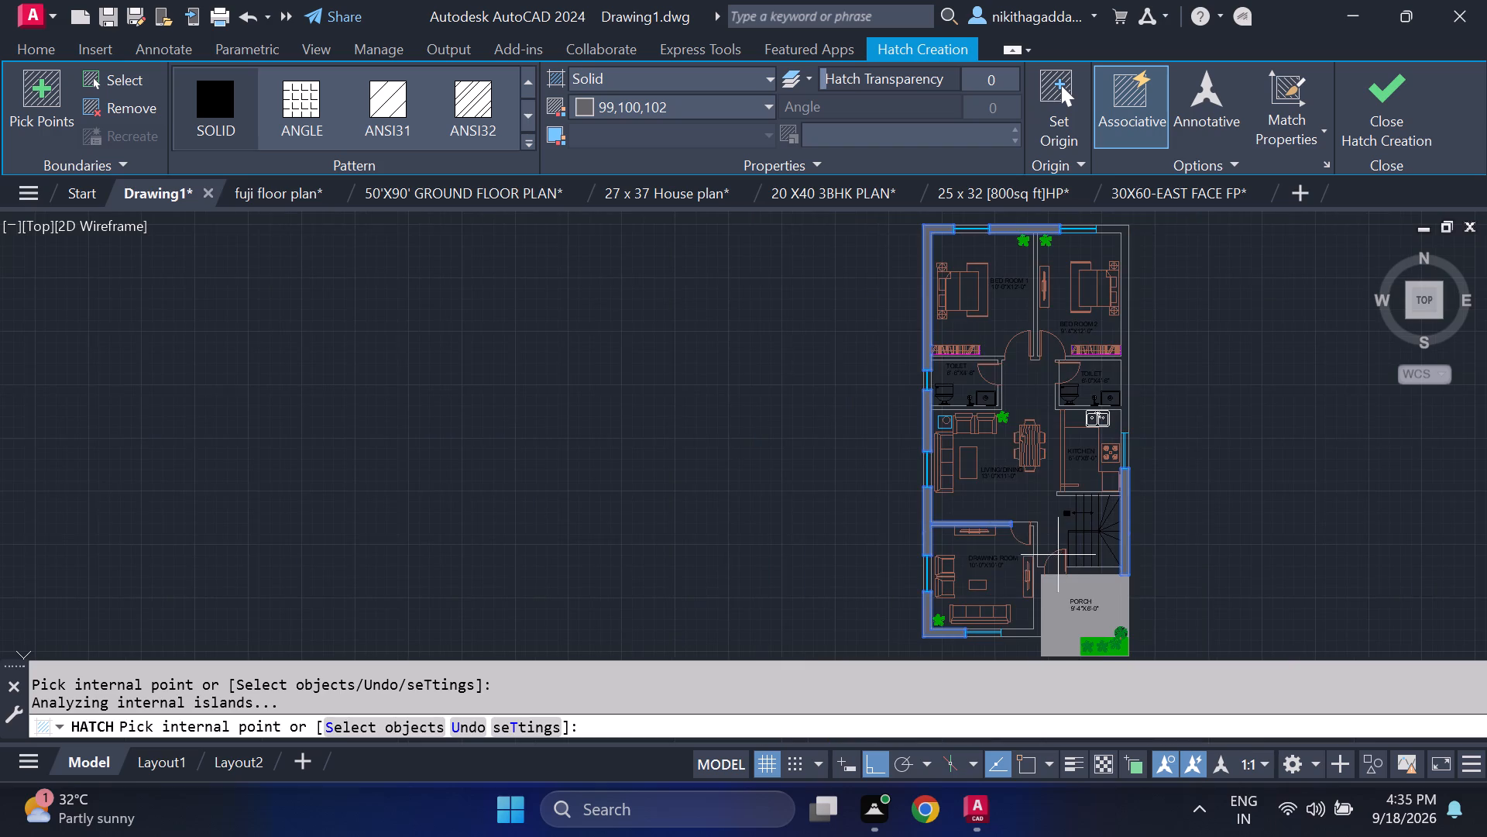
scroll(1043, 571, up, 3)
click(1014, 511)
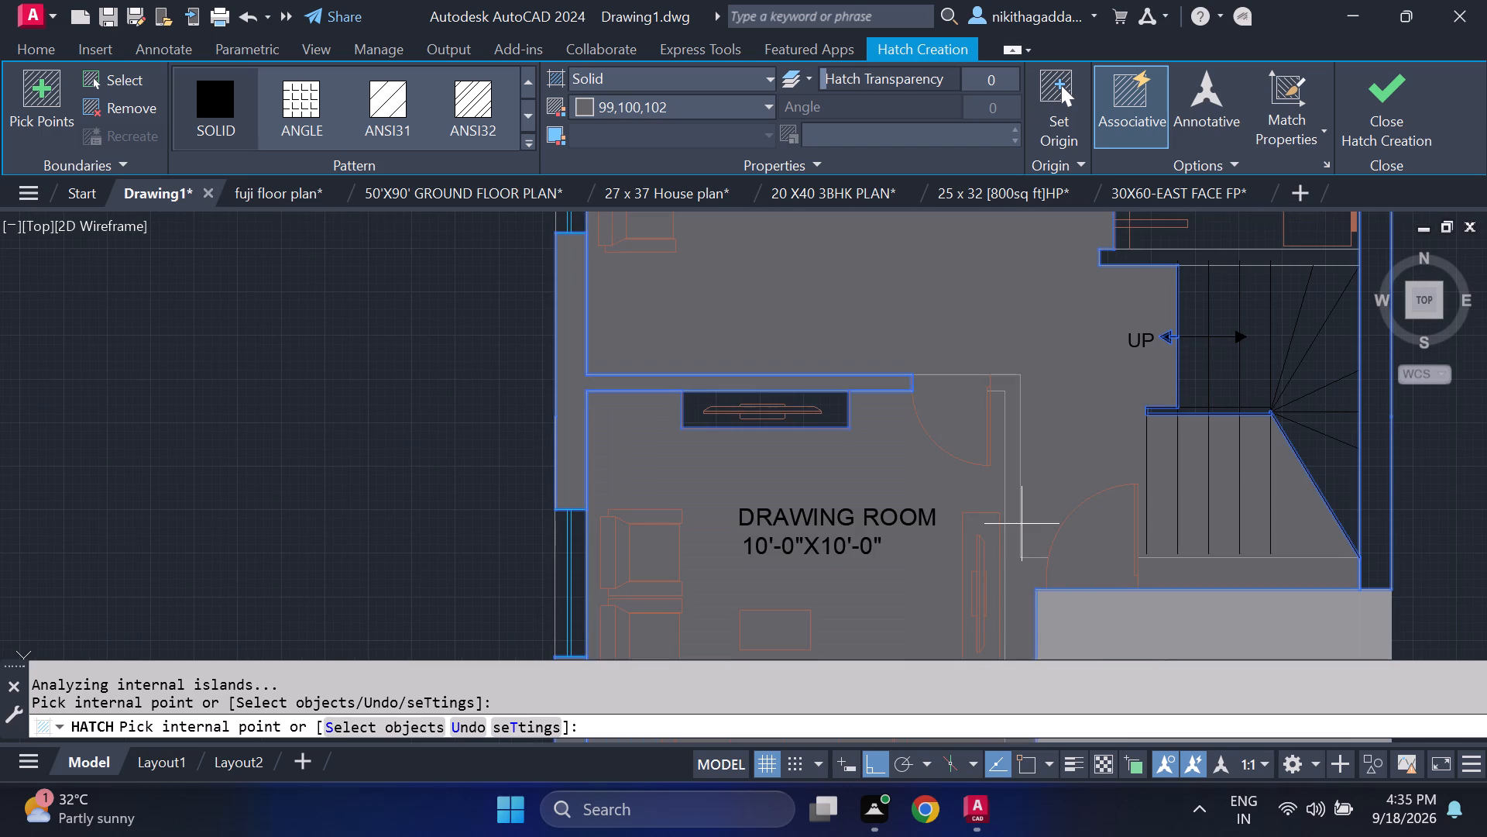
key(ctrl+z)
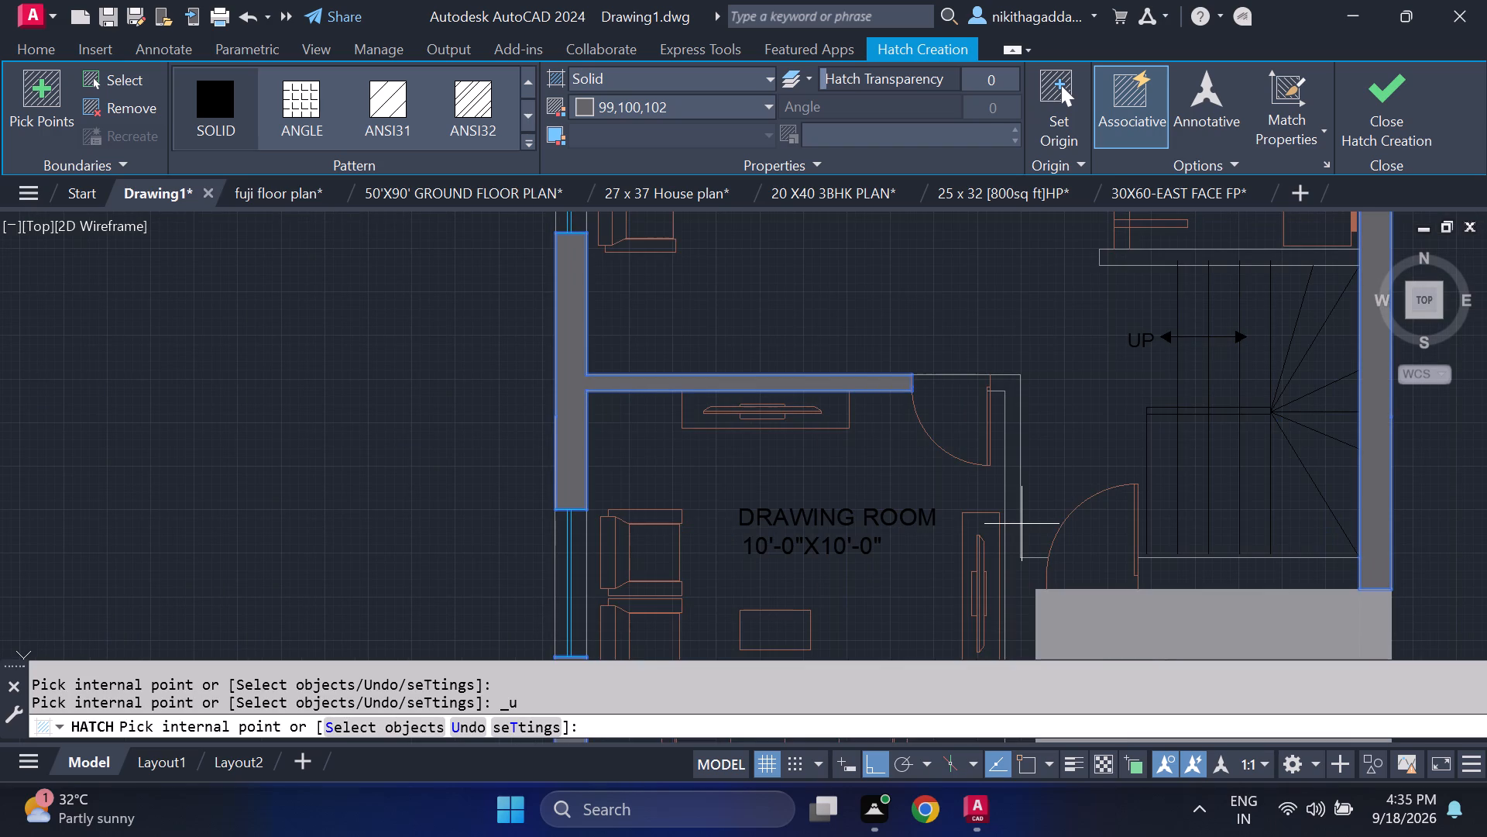
Finish the hatch with the wall segments picked so far.
click(1379, 101)
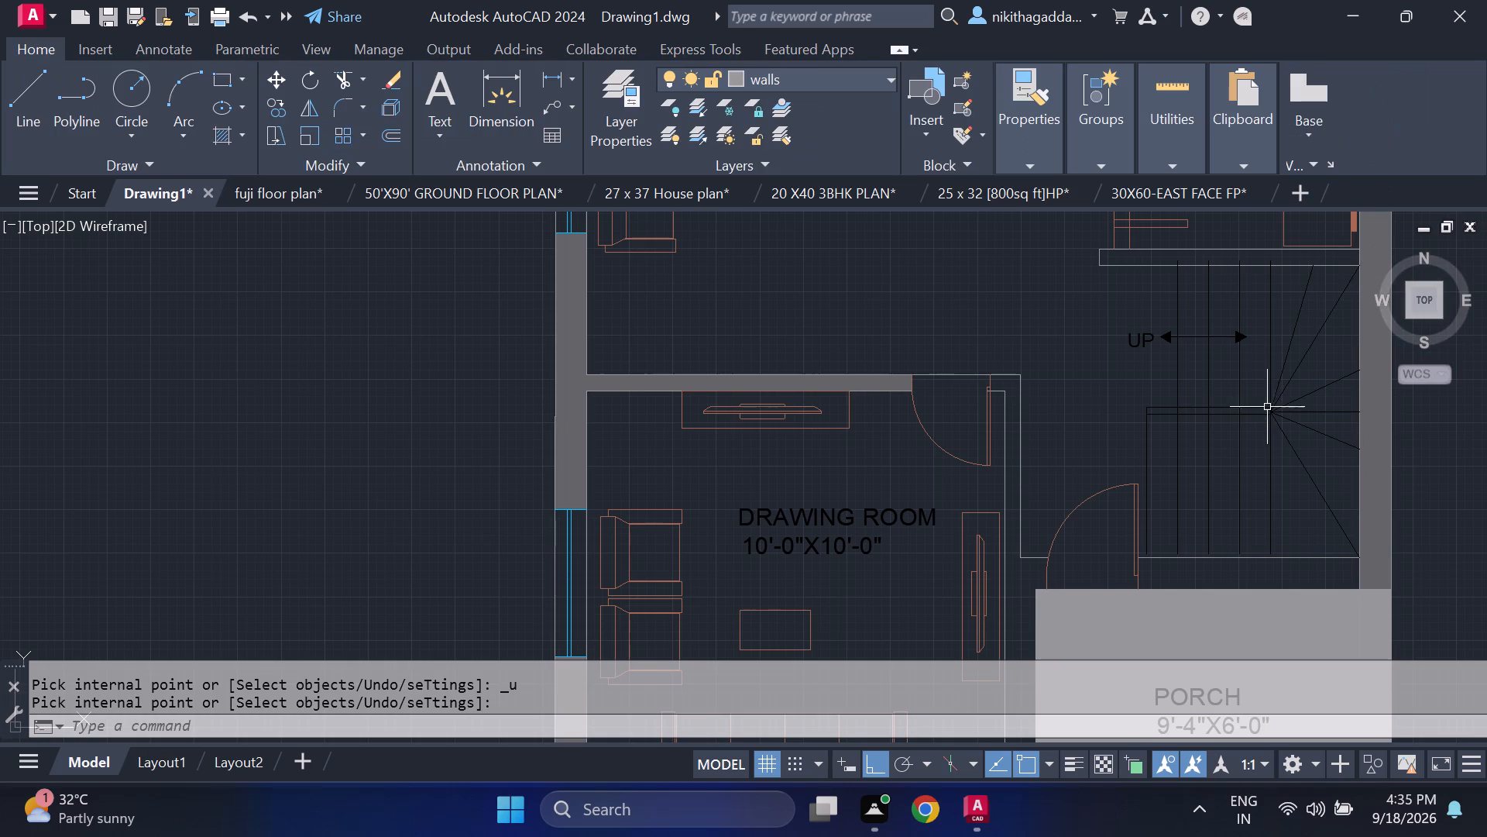
Move the five lower stair tread lines south so their ends meet the wall line between the staircase and the porch.
scroll(1275, 505, up, 2)
middle_drag(1276, 524, 1236, 384)
scroll(1272, 520, up, 1)
scroll(1236, 384, up, 1)
drag(1247, 388, 1237, 392)
click(383, 541)
scroll(711, 499, down, 2)
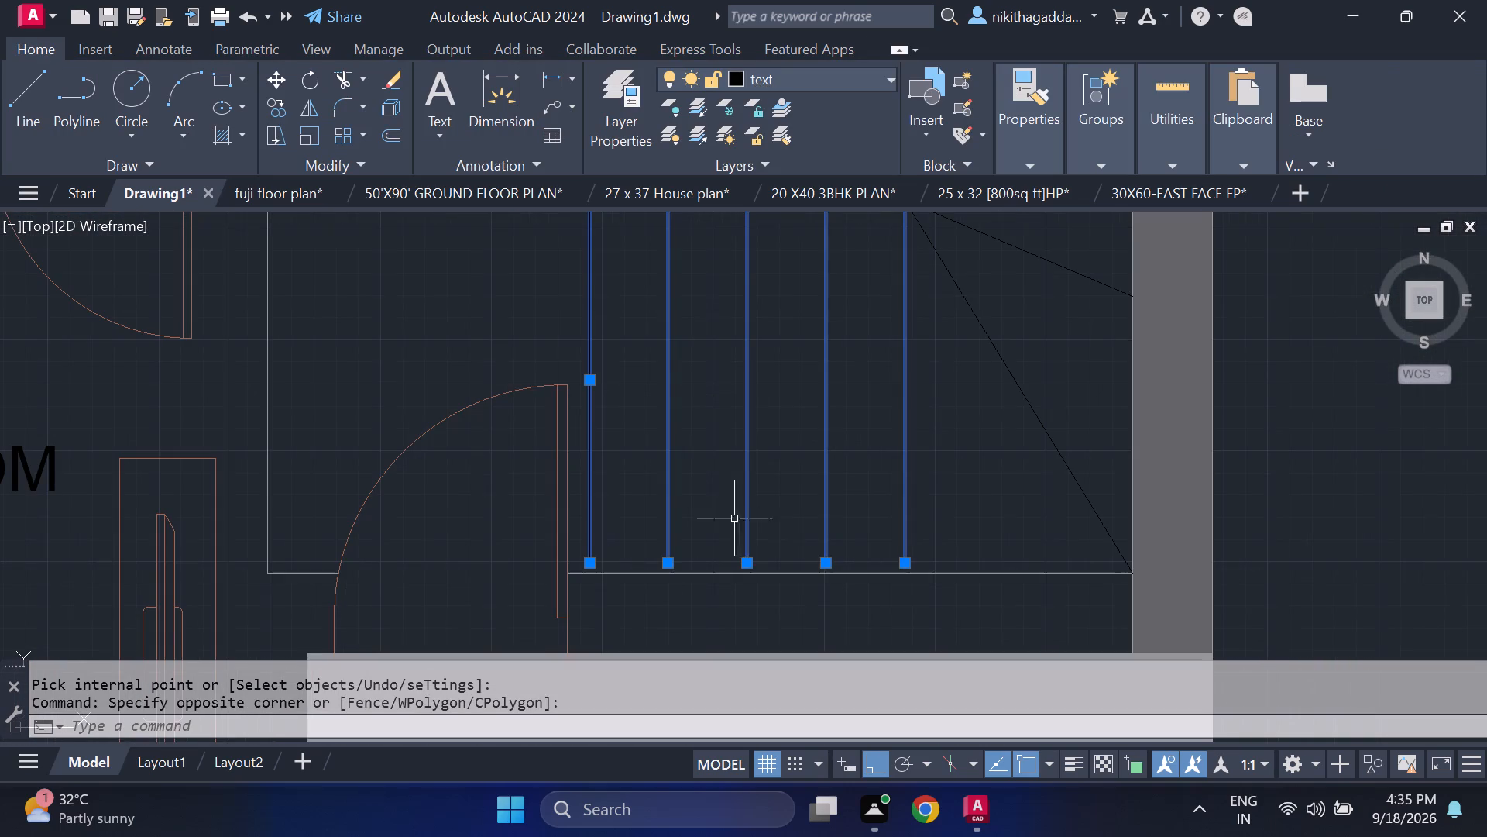
key(m)
key(Return)
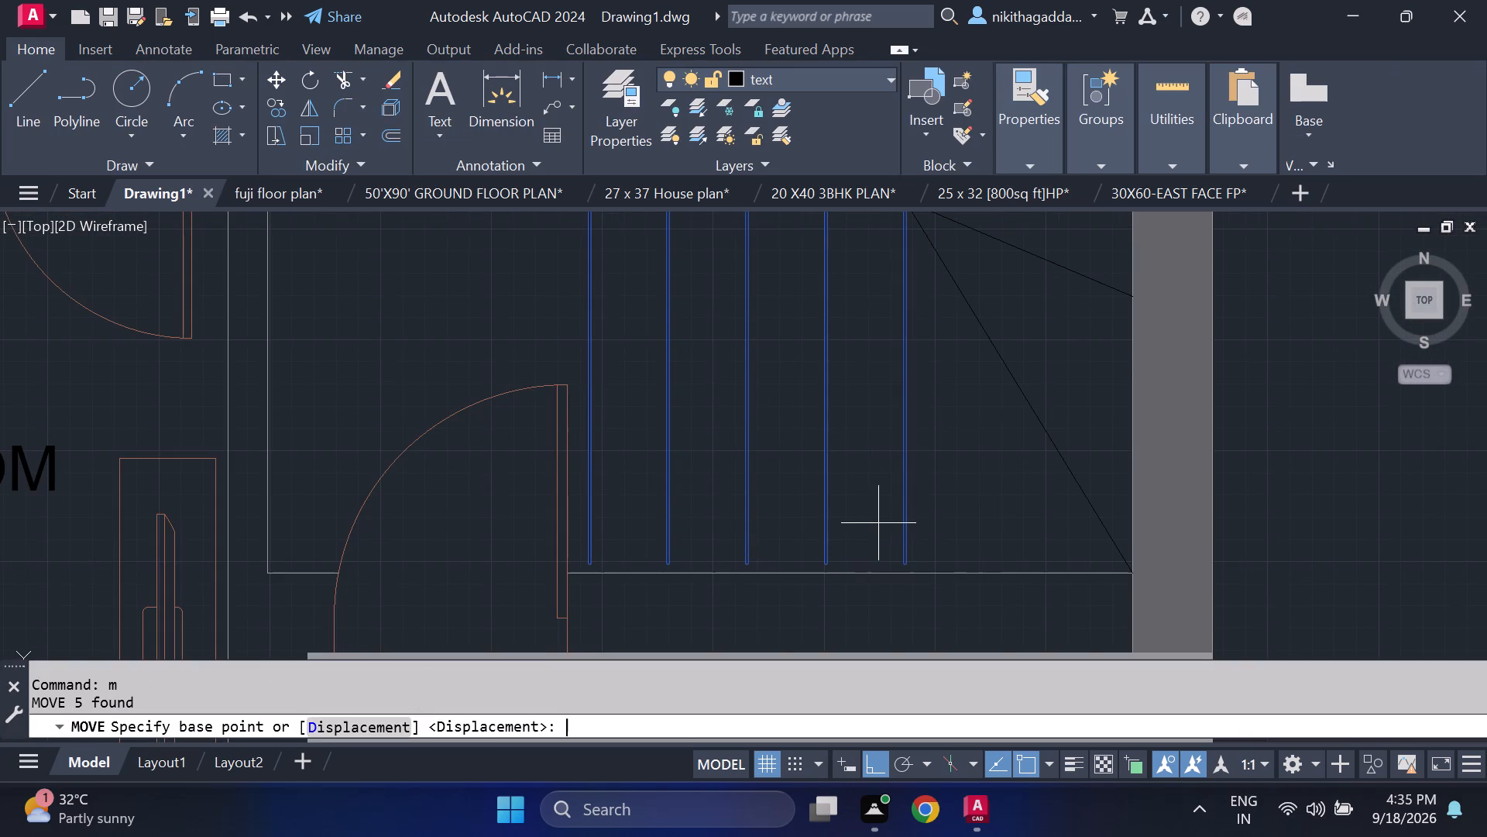
scroll(919, 573, up, 2)
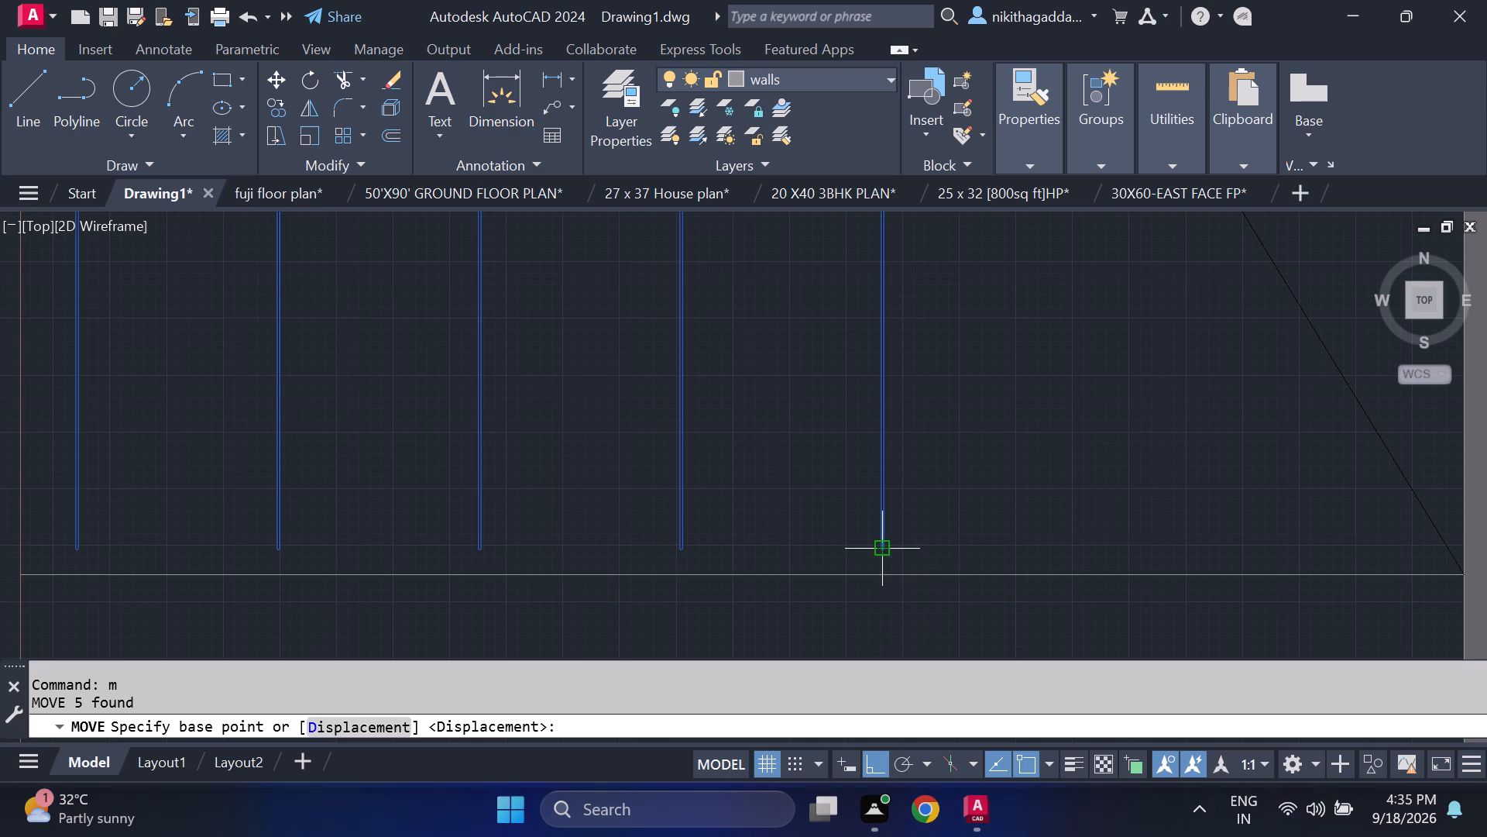
click(887, 546)
click(886, 571)
scroll(1068, 494, down, 4)
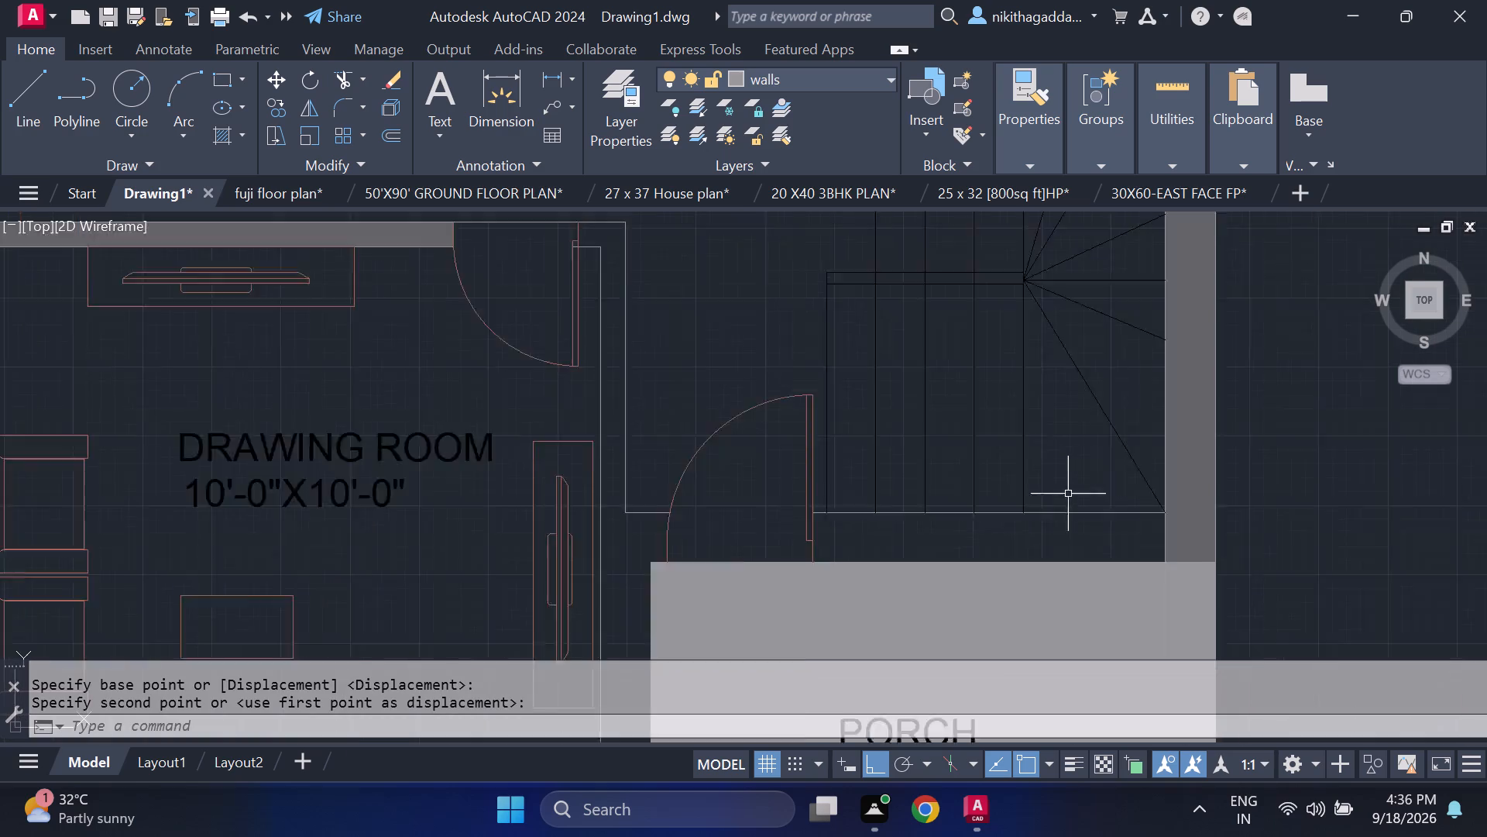
Extend the kitchen counter's inner horizontal edge west to meet the long vertical line at the kitchen's west side.
scroll(1100, 432, down, 2)
scroll(1067, 463, up, 1)
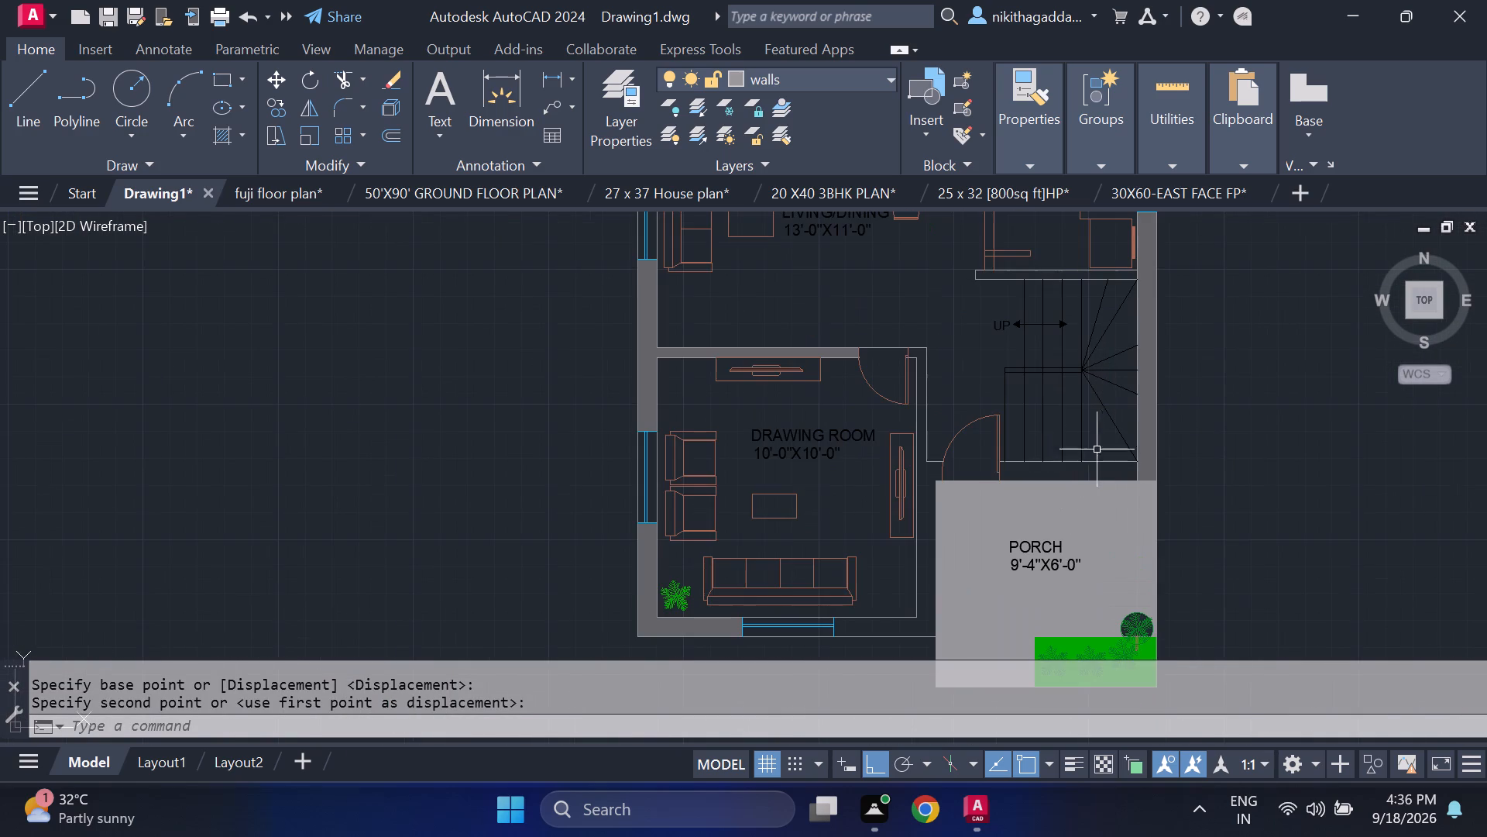
middle_drag(1062, 291, 1075, 542)
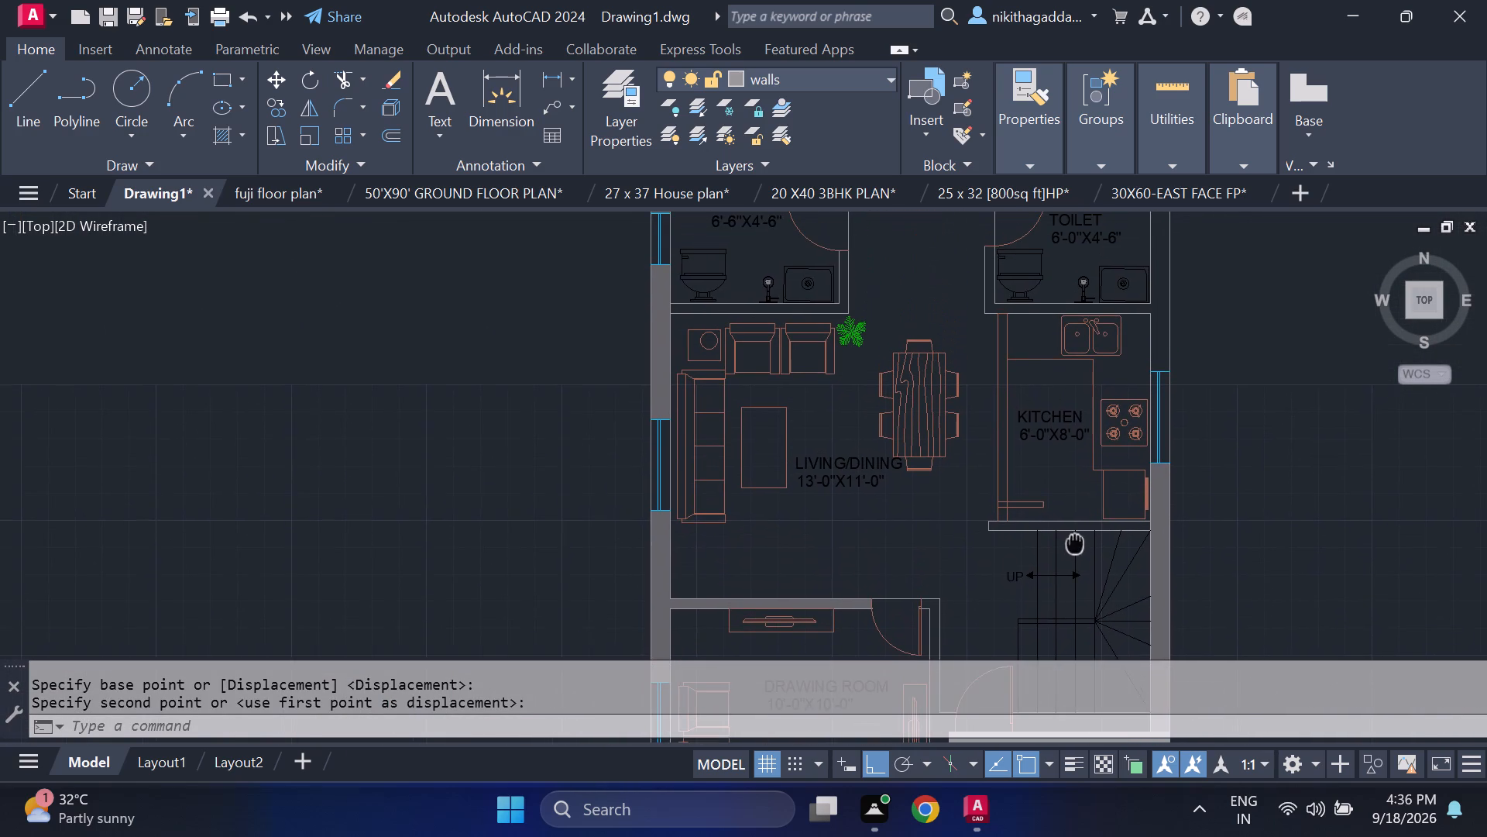
middle_drag(1075, 542, 1073, 539)
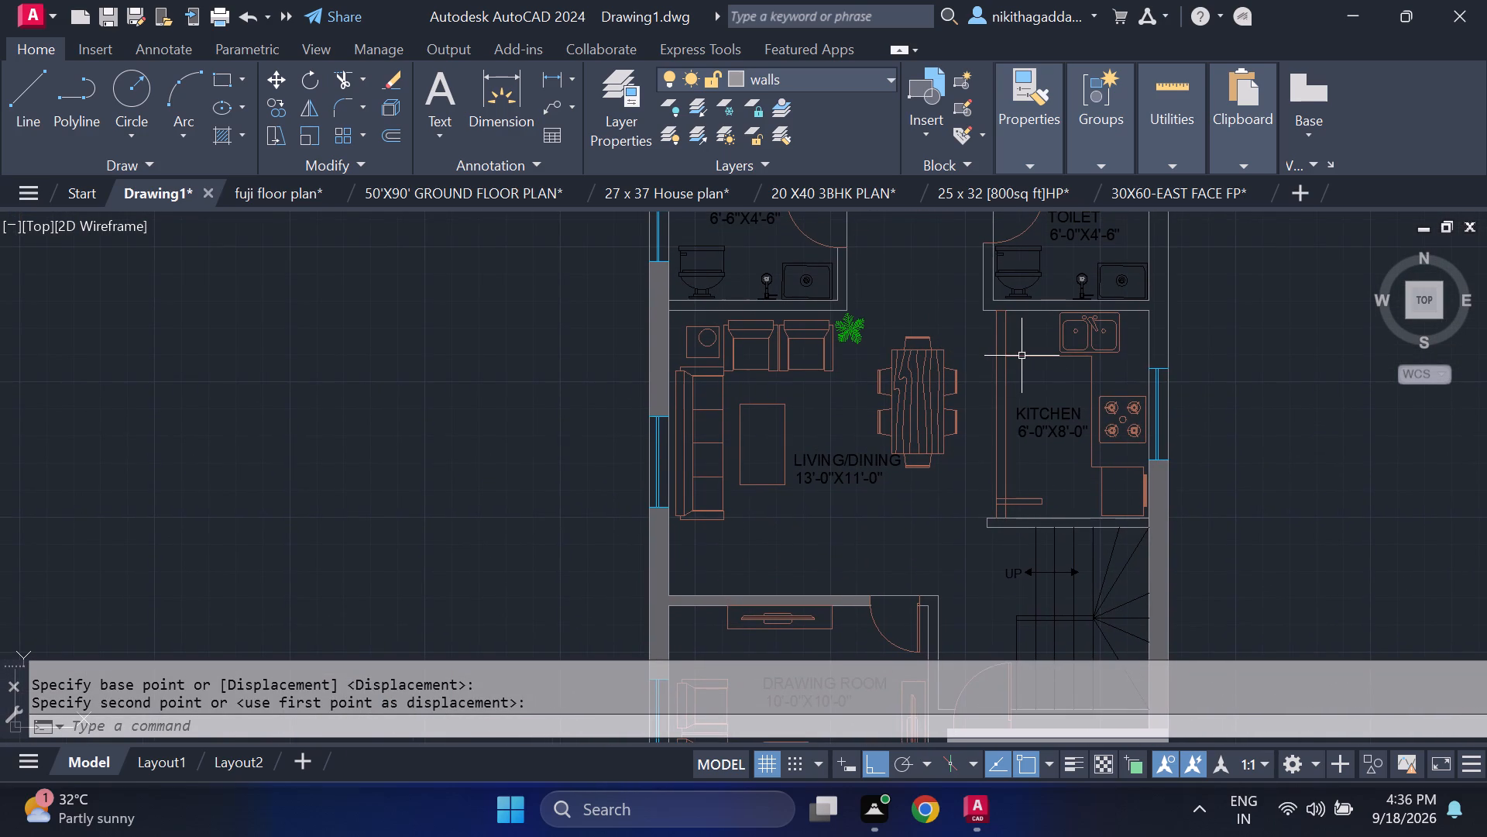
scroll(1016, 332, up, 1)
middle_drag(1015, 336, 1014, 384)
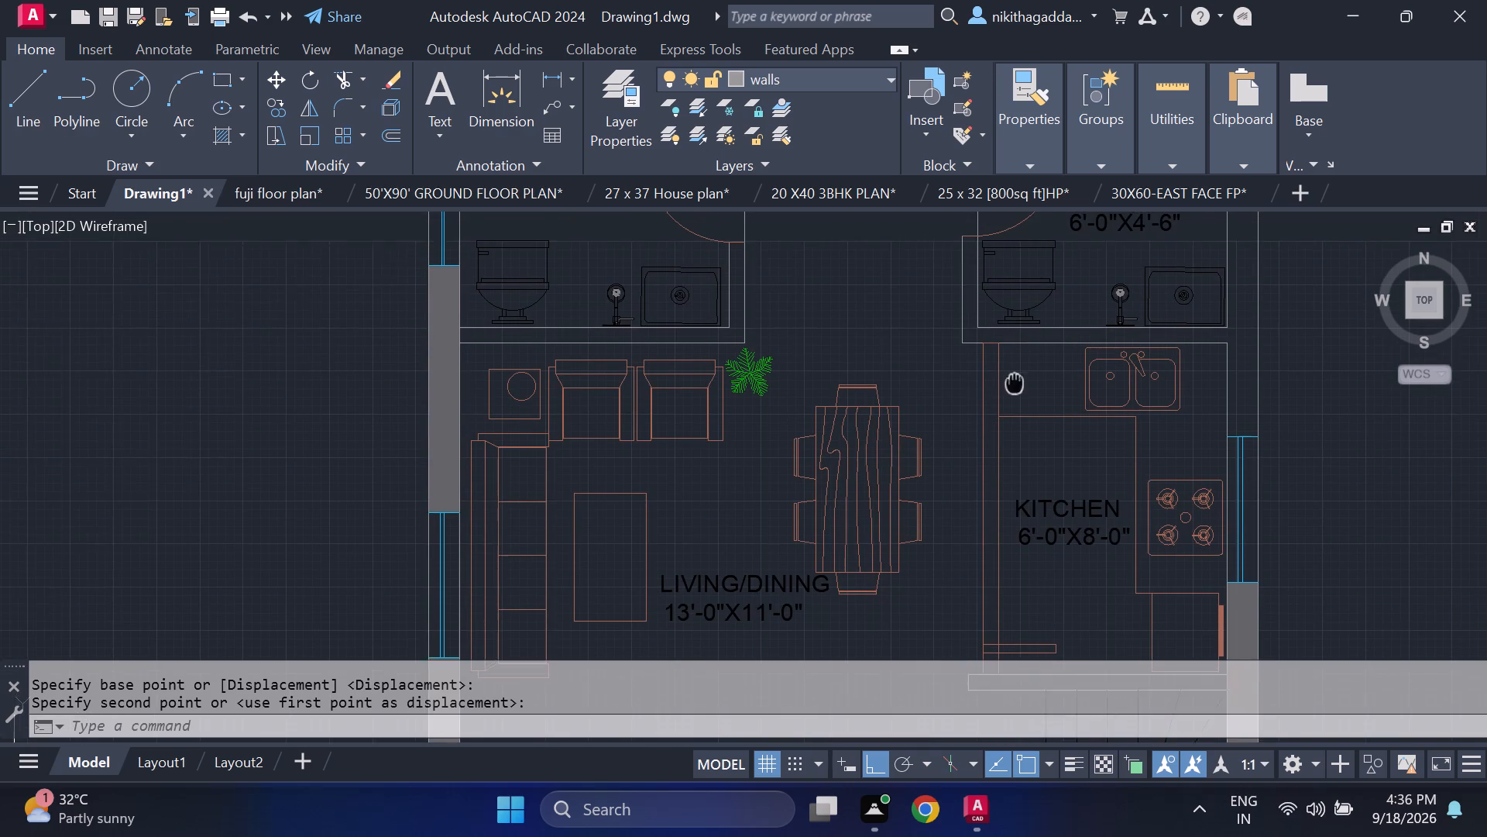
middle_drag(1014, 384, 1014, 386)
middle_drag(1010, 391, 1009, 391)
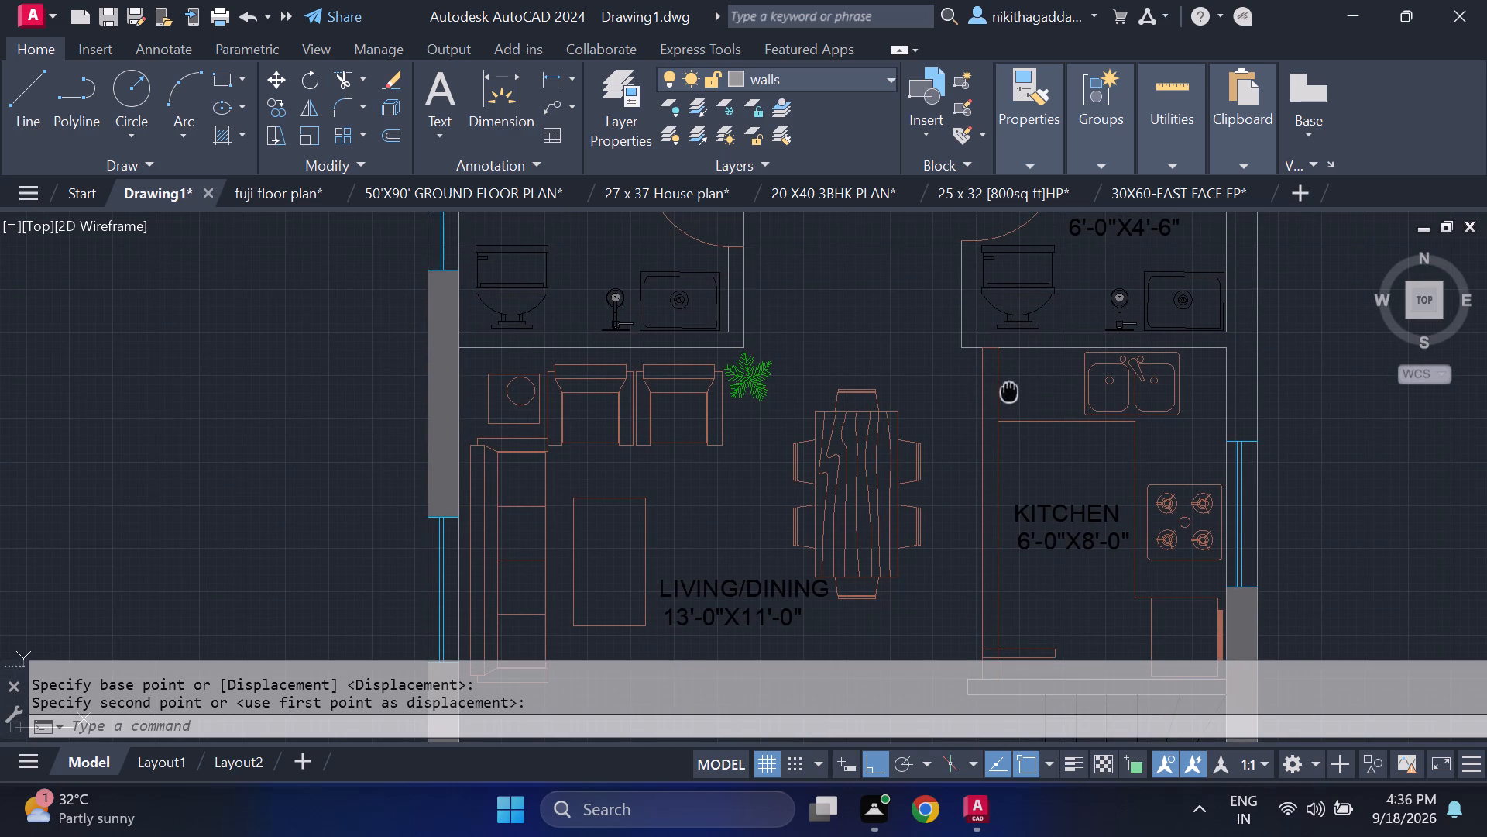
middle_drag(1009, 391, 1006, 455)
scroll(997, 452, up, 2)
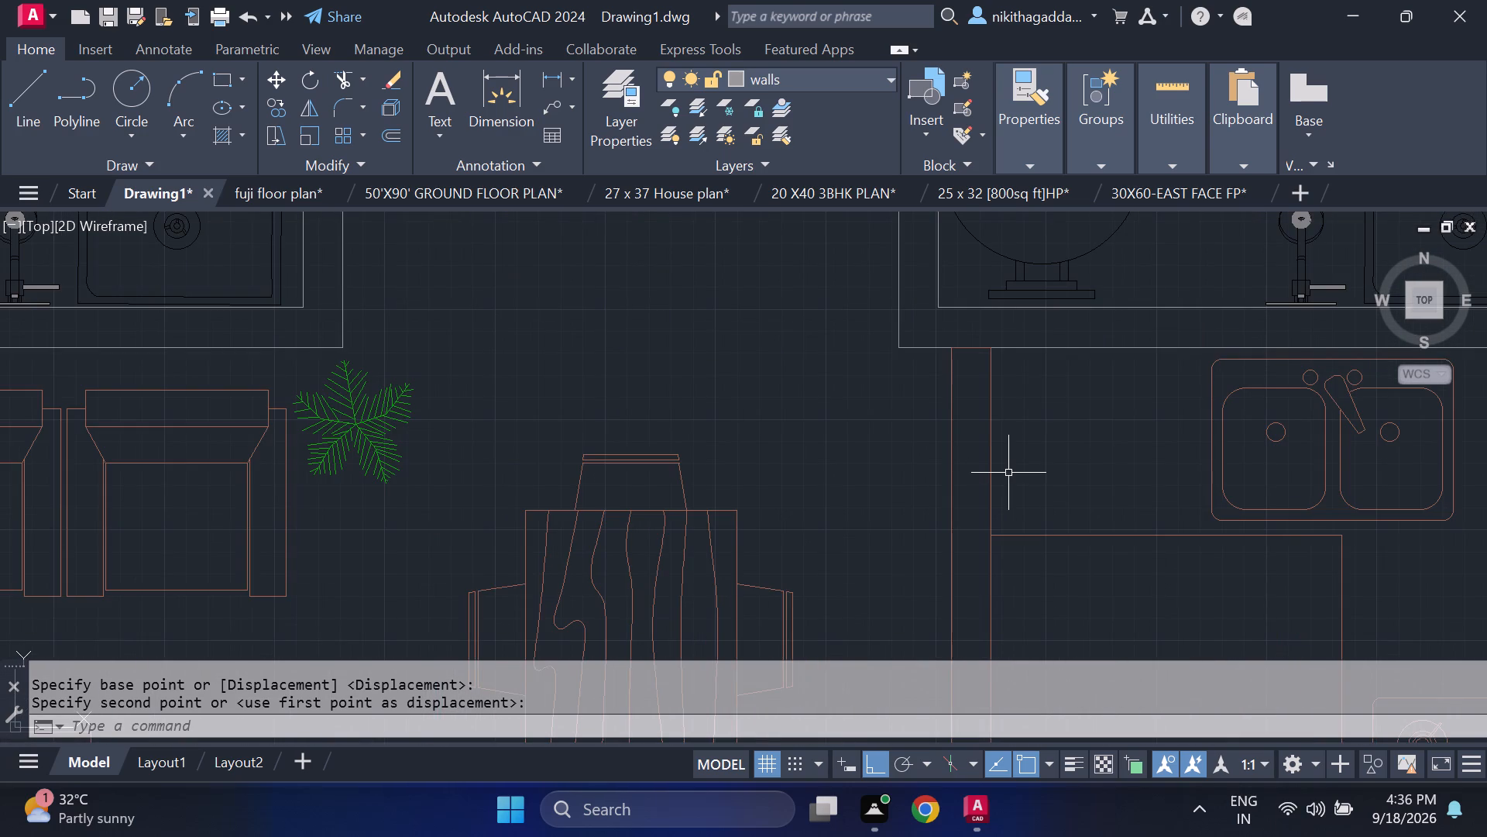
text(ex)
key(Return)
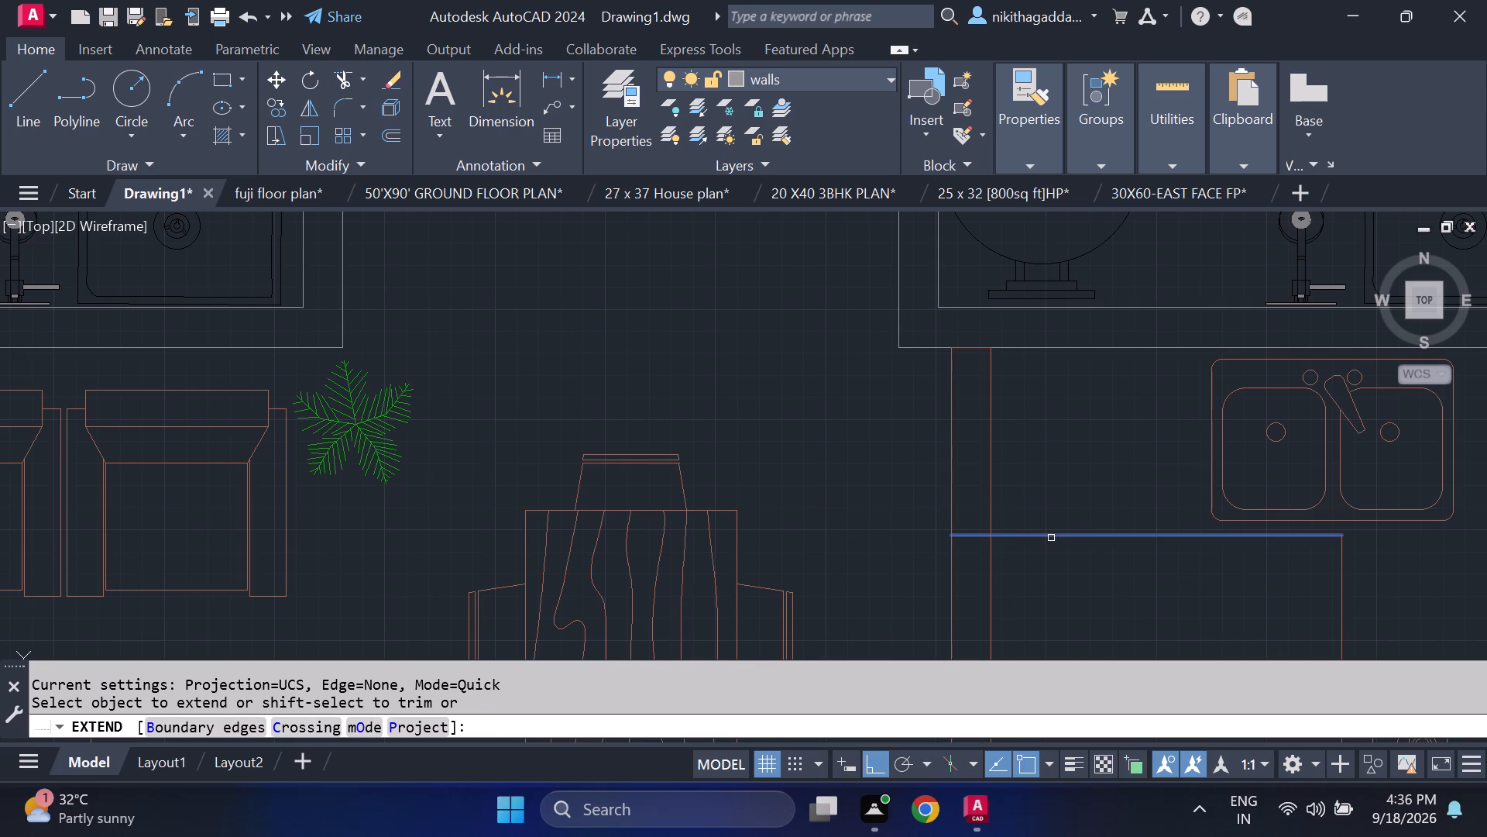
click(1051, 538)
scroll(1066, 548, down, 3)
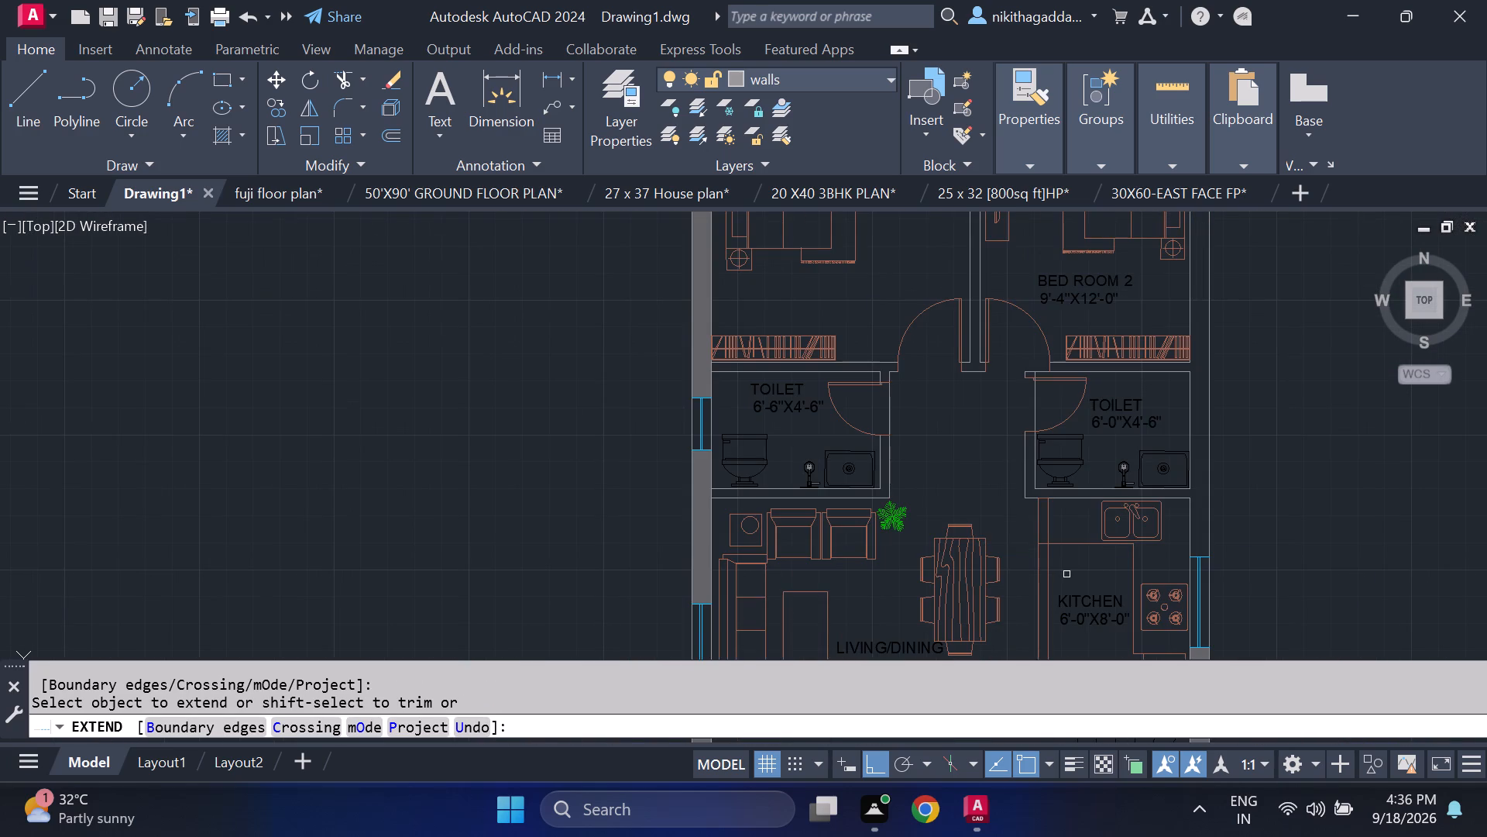
key(Escape)
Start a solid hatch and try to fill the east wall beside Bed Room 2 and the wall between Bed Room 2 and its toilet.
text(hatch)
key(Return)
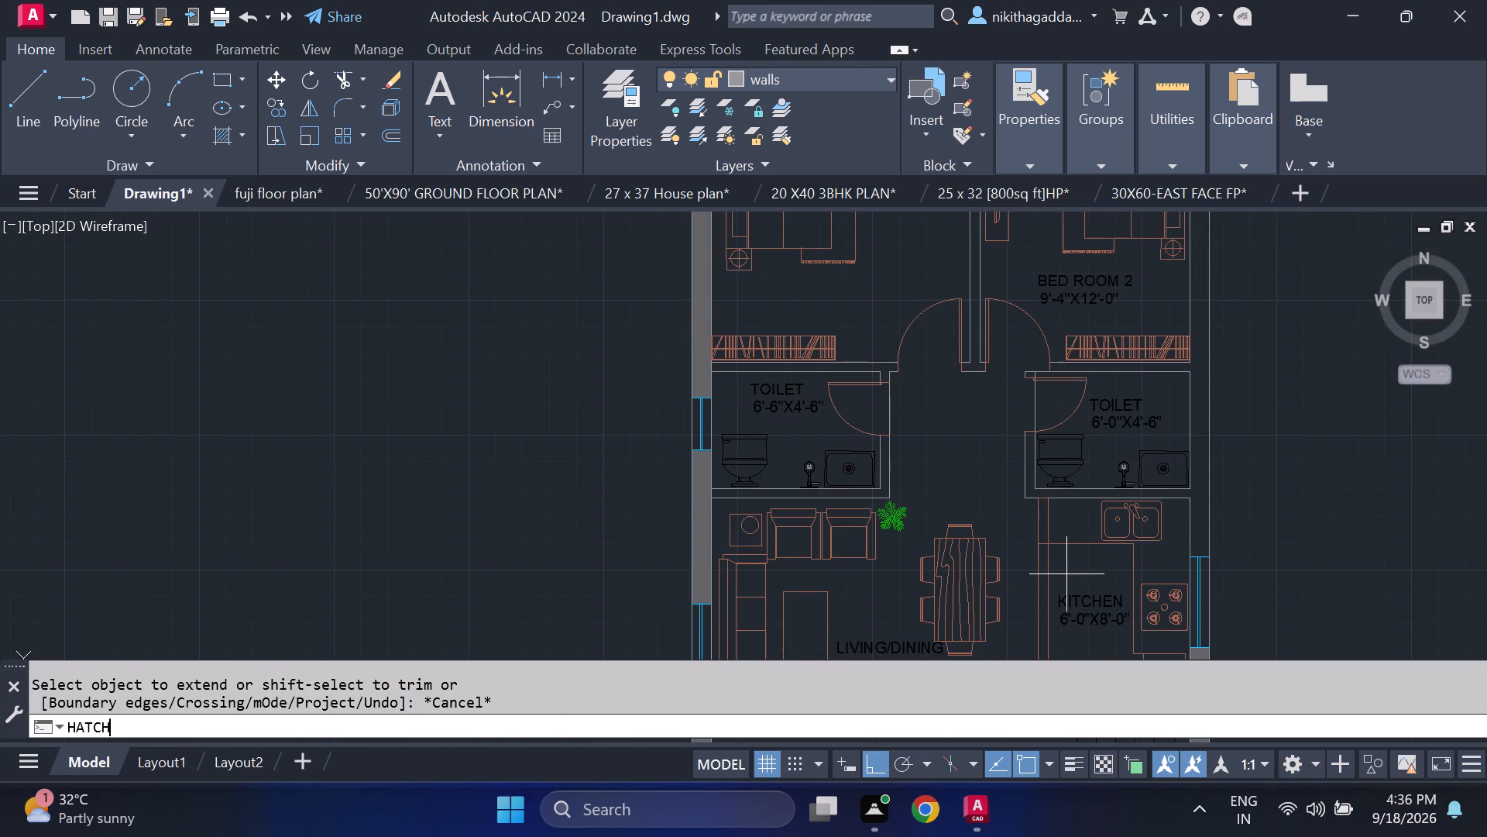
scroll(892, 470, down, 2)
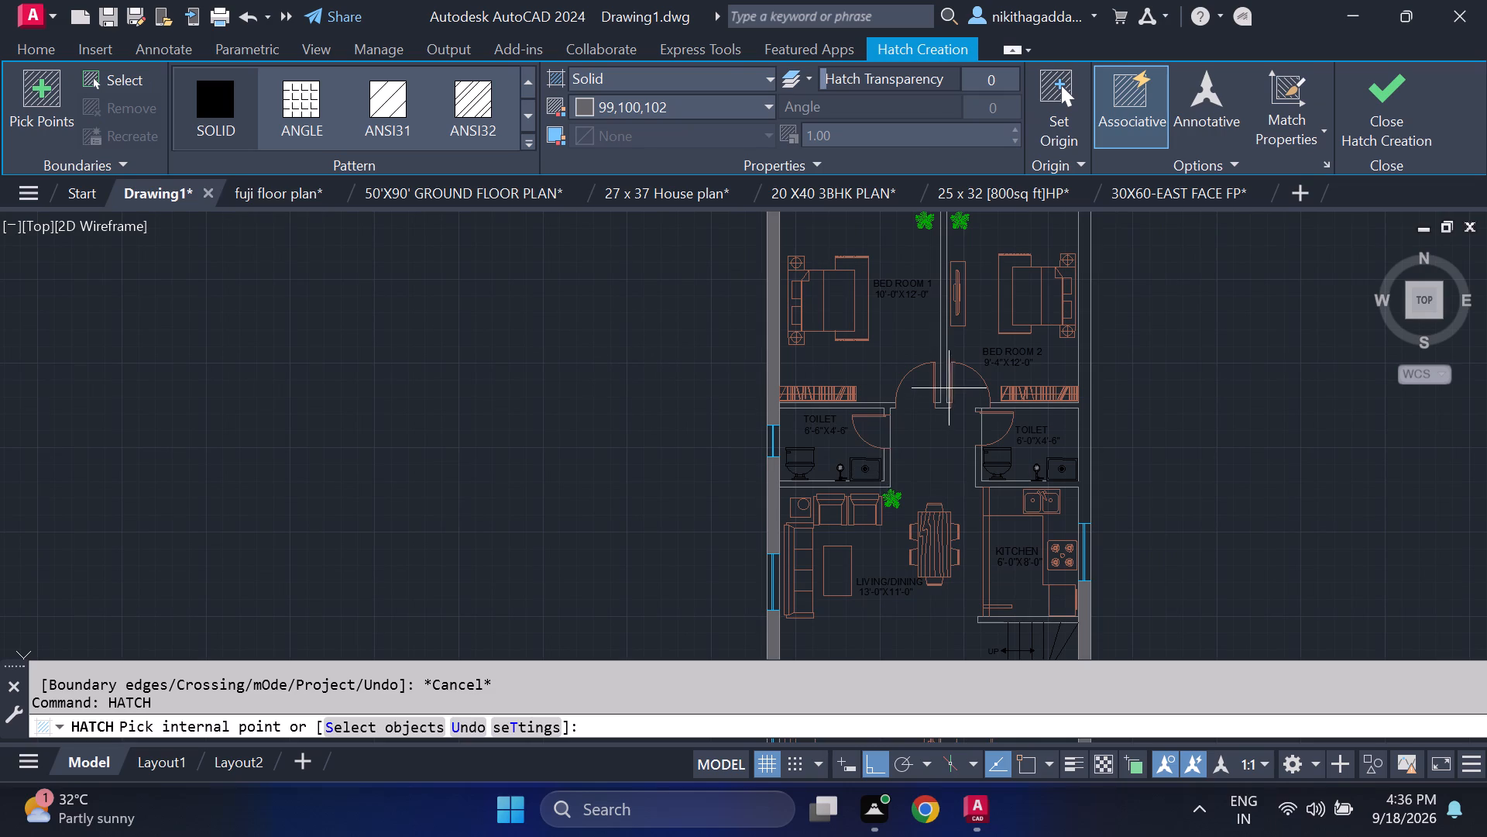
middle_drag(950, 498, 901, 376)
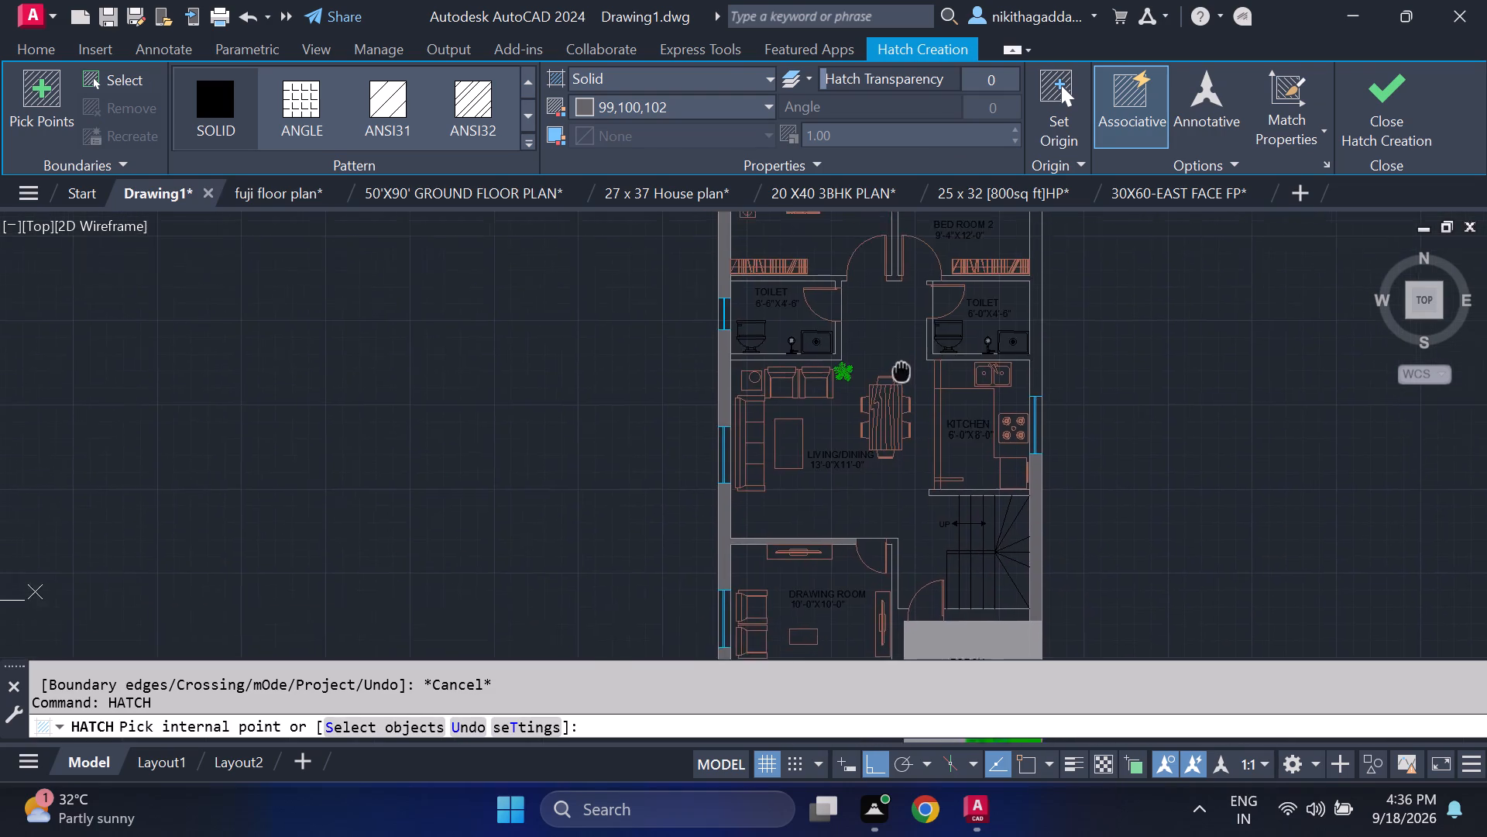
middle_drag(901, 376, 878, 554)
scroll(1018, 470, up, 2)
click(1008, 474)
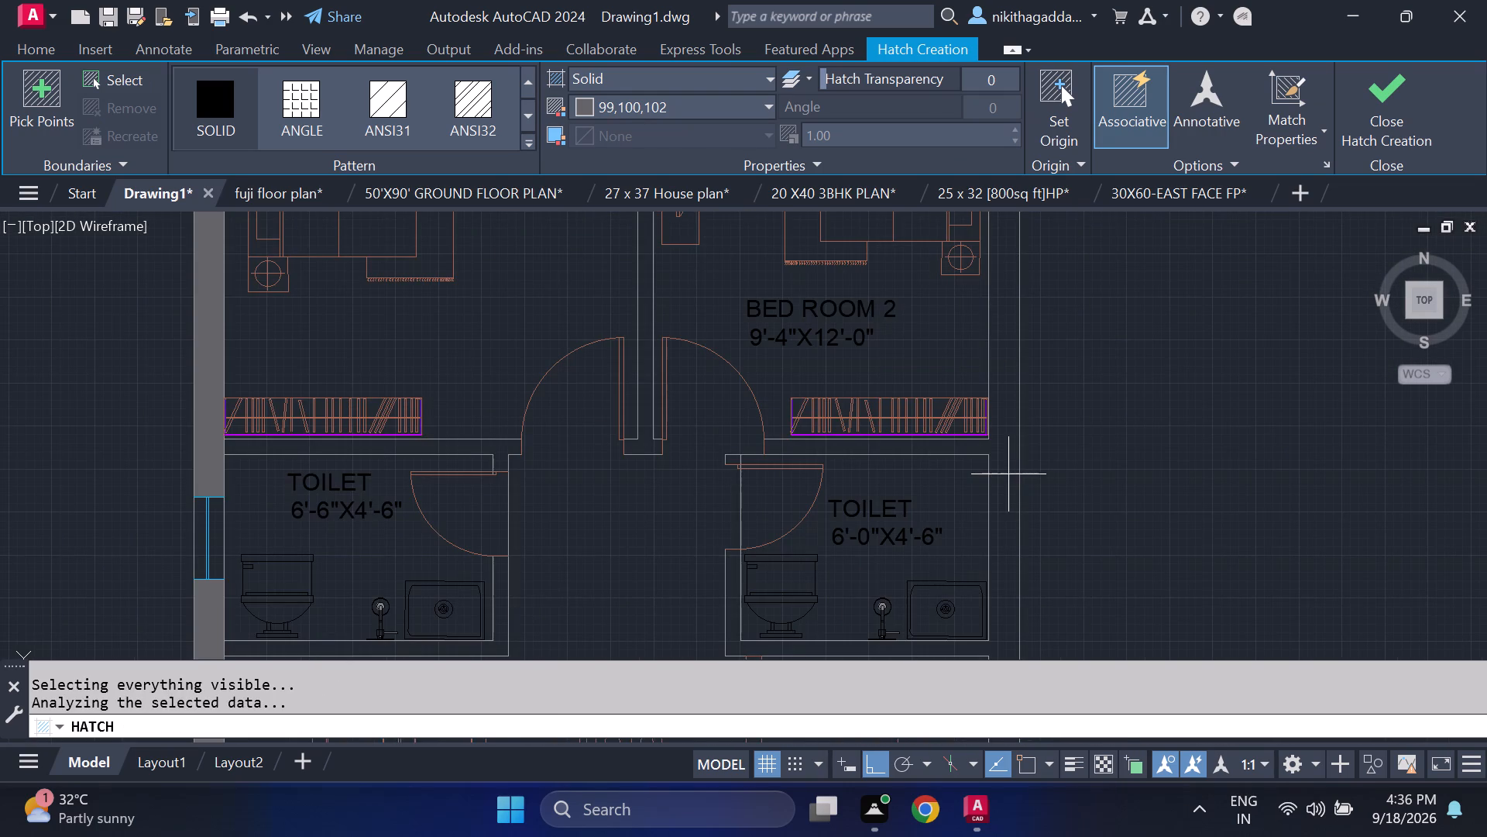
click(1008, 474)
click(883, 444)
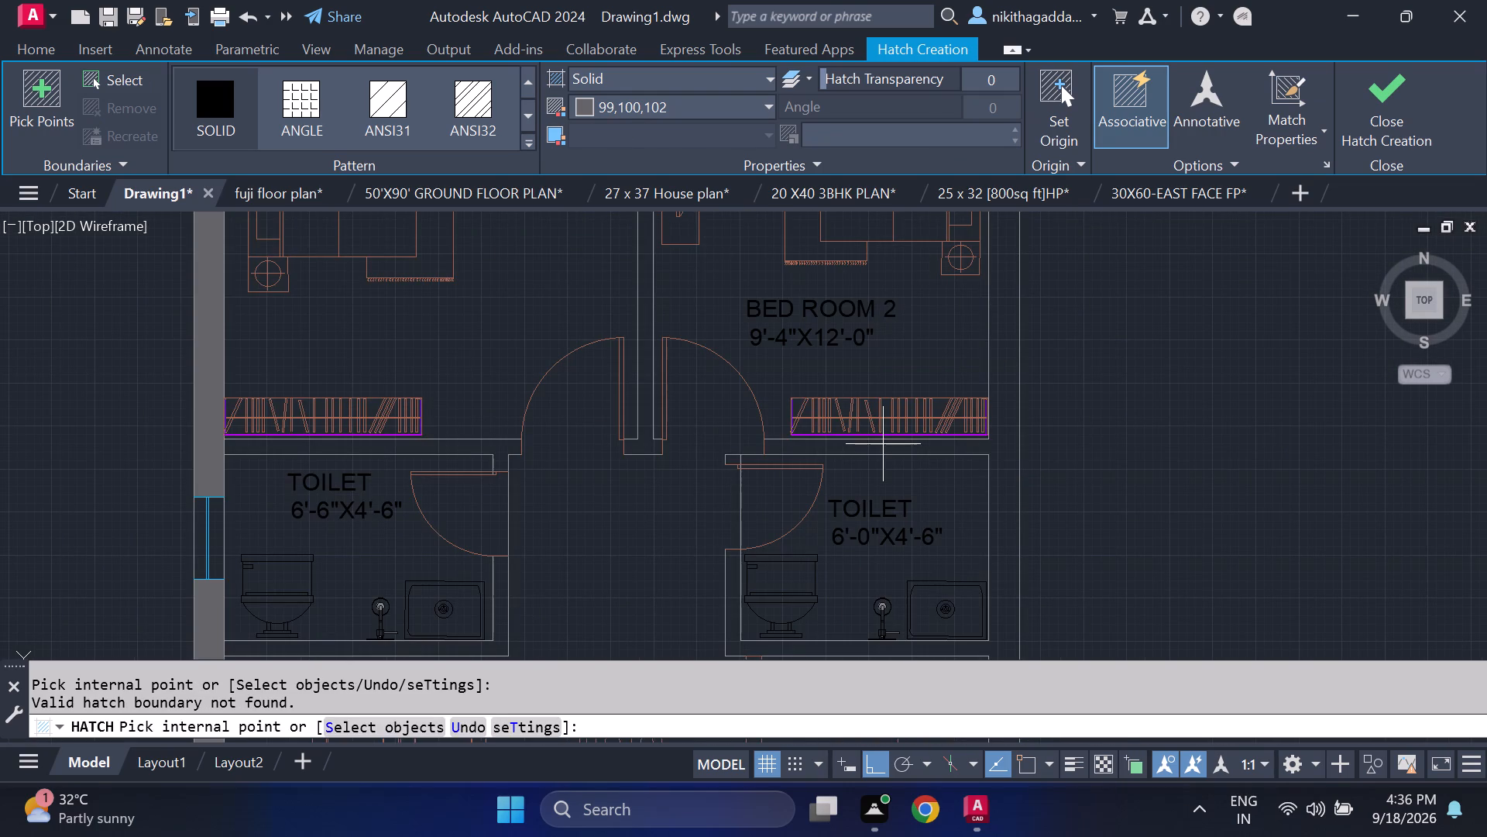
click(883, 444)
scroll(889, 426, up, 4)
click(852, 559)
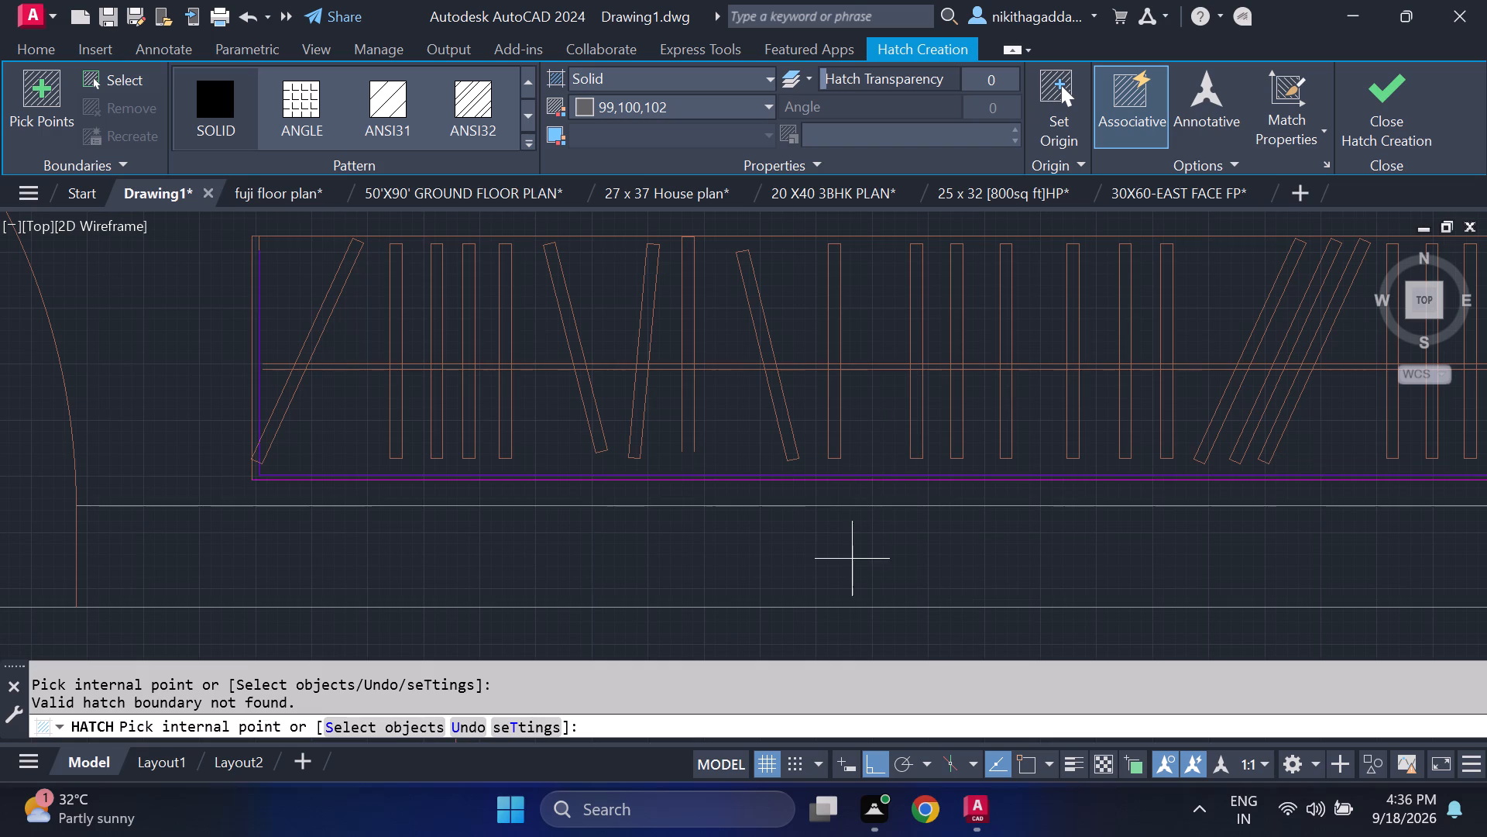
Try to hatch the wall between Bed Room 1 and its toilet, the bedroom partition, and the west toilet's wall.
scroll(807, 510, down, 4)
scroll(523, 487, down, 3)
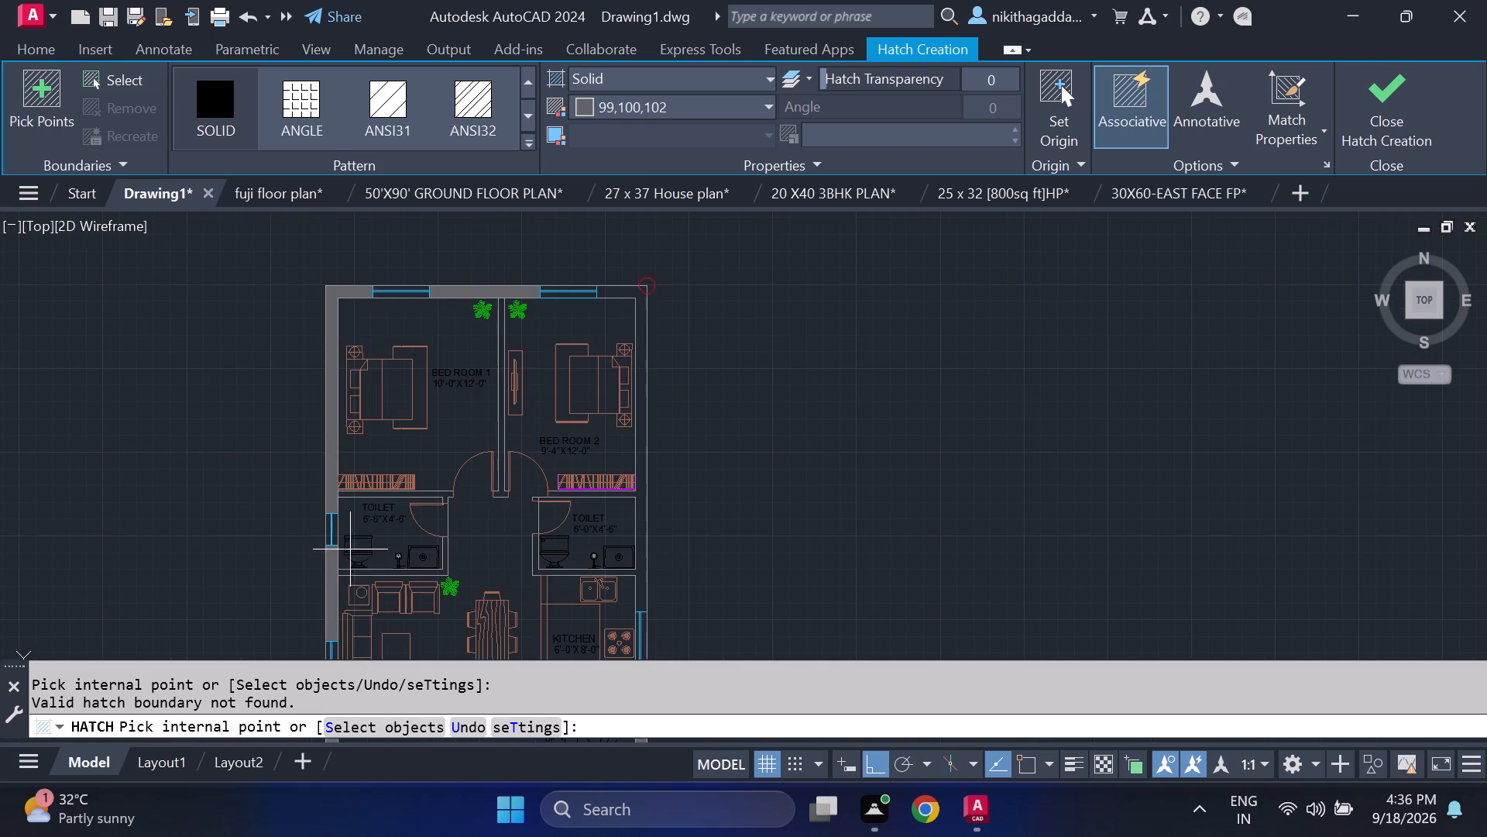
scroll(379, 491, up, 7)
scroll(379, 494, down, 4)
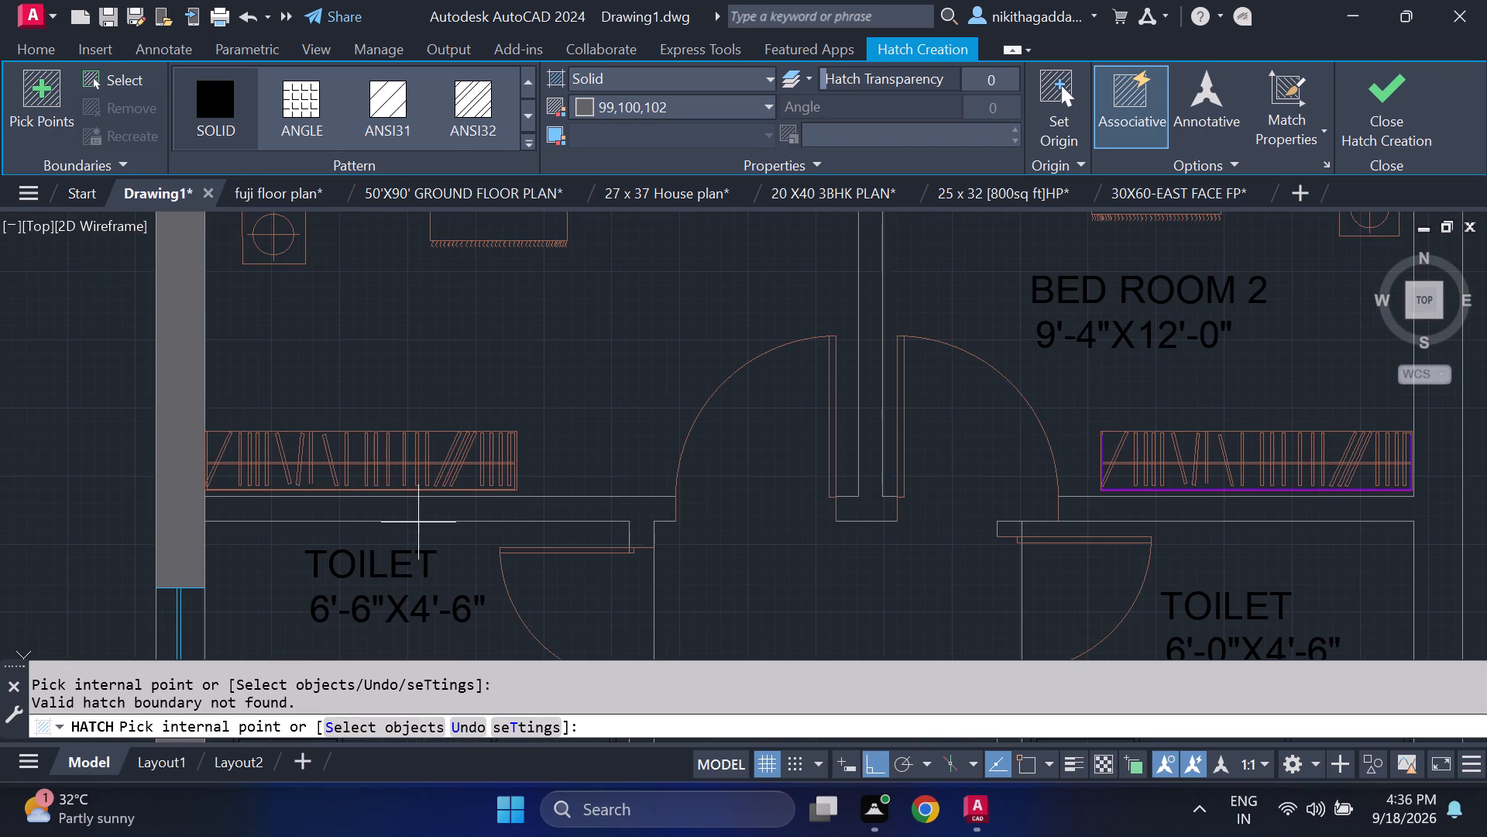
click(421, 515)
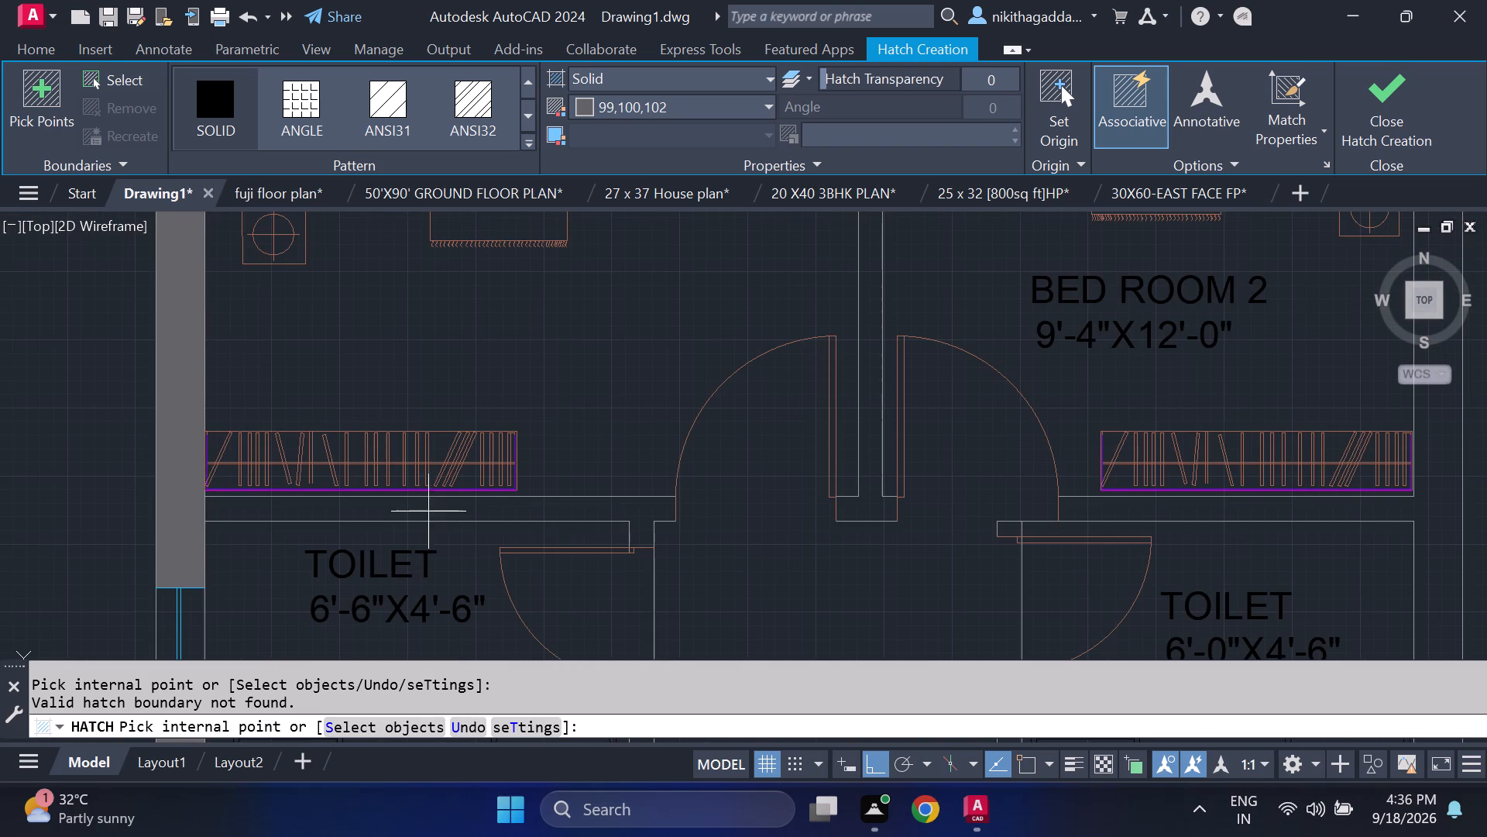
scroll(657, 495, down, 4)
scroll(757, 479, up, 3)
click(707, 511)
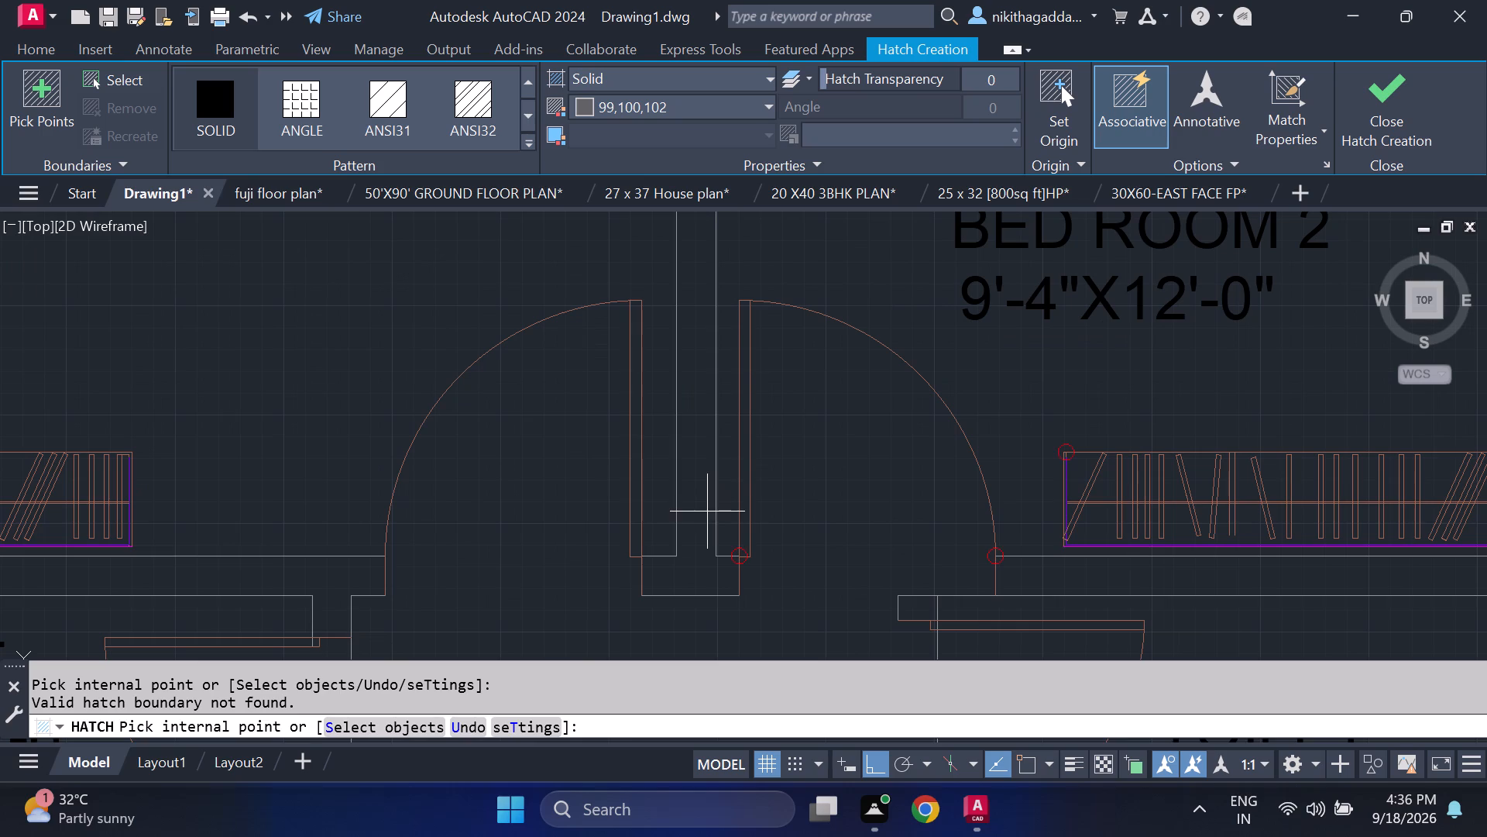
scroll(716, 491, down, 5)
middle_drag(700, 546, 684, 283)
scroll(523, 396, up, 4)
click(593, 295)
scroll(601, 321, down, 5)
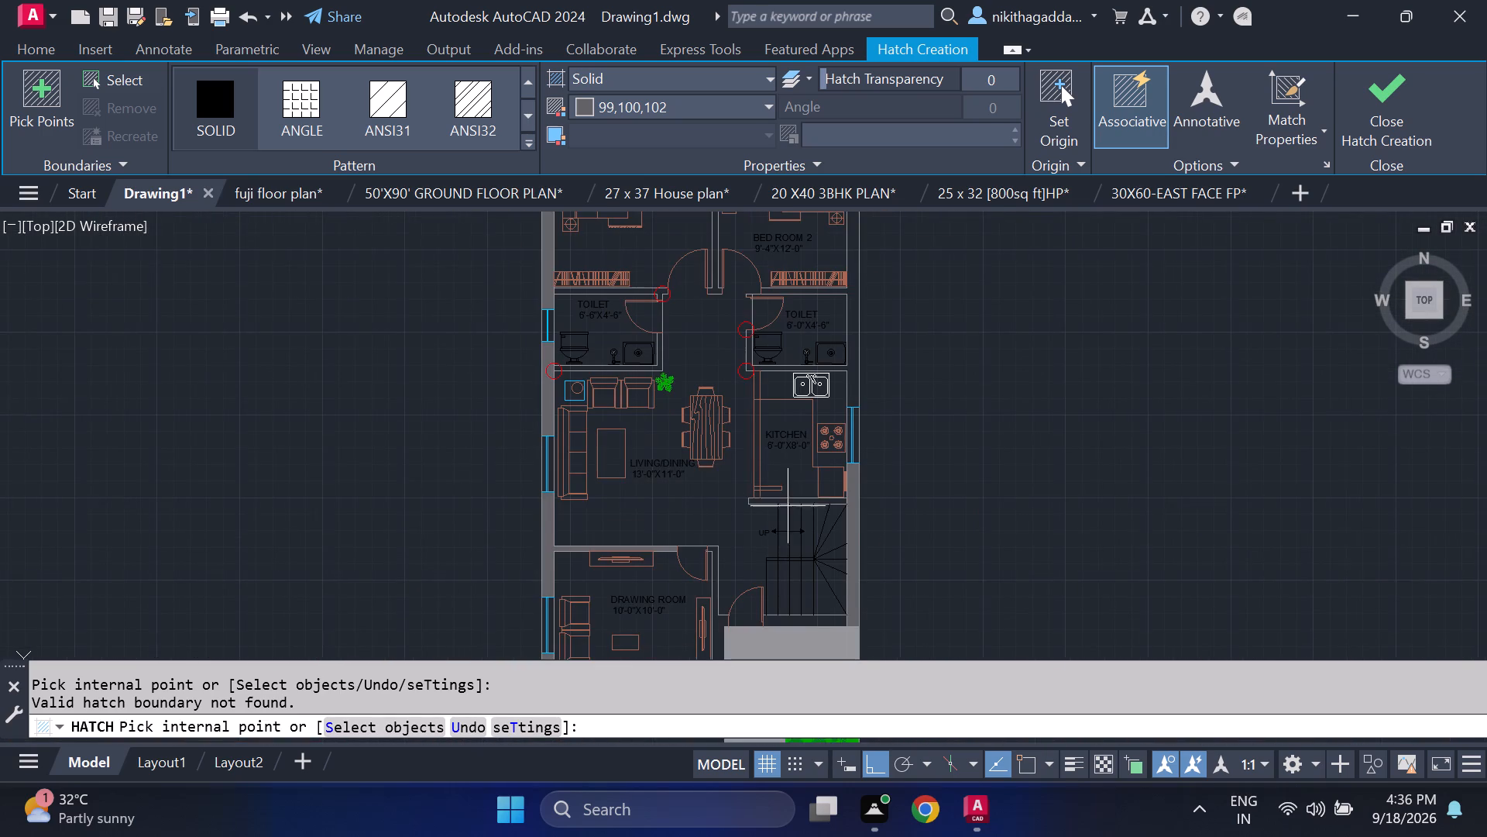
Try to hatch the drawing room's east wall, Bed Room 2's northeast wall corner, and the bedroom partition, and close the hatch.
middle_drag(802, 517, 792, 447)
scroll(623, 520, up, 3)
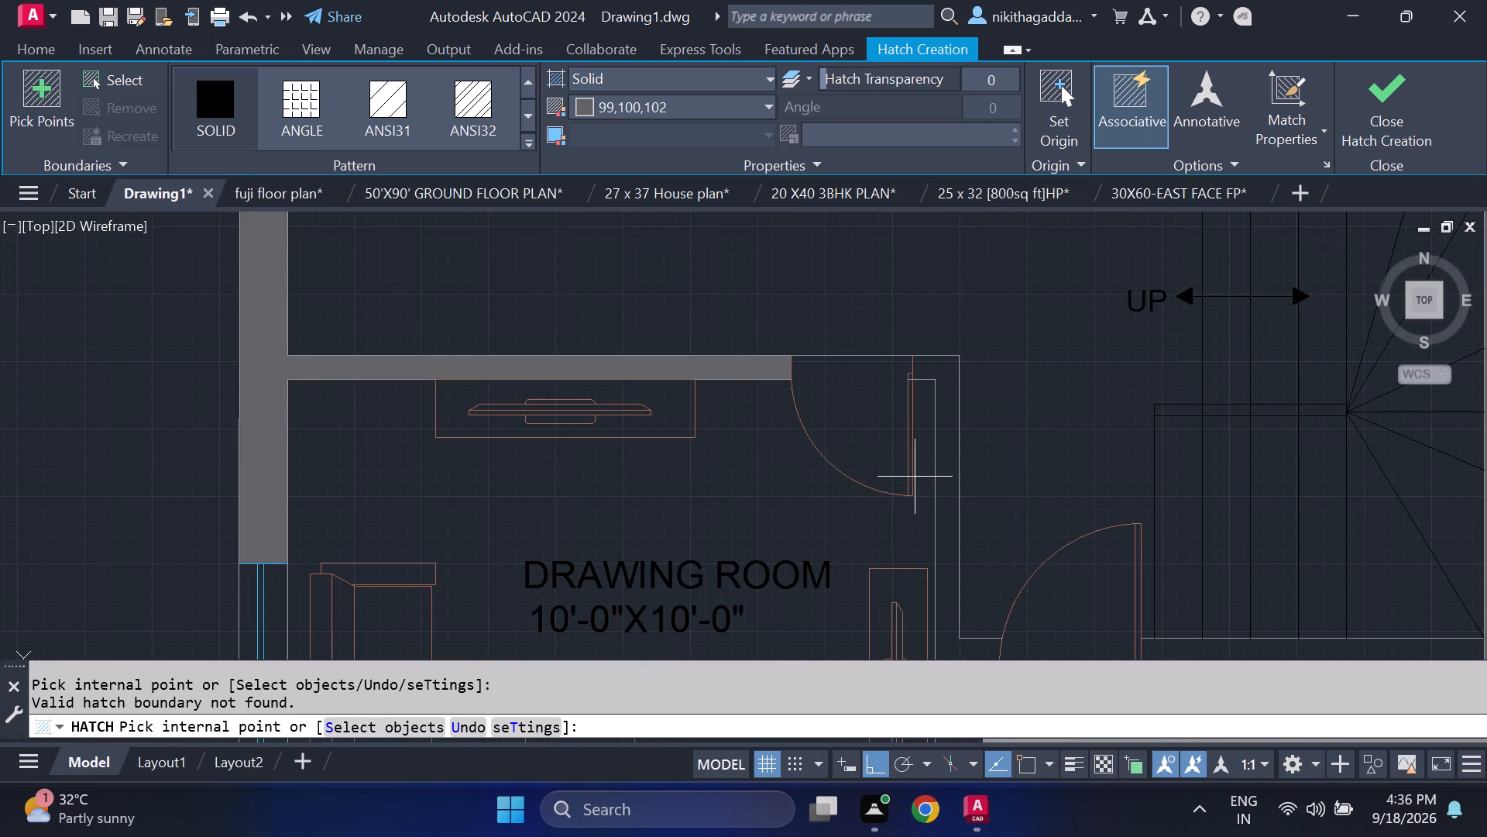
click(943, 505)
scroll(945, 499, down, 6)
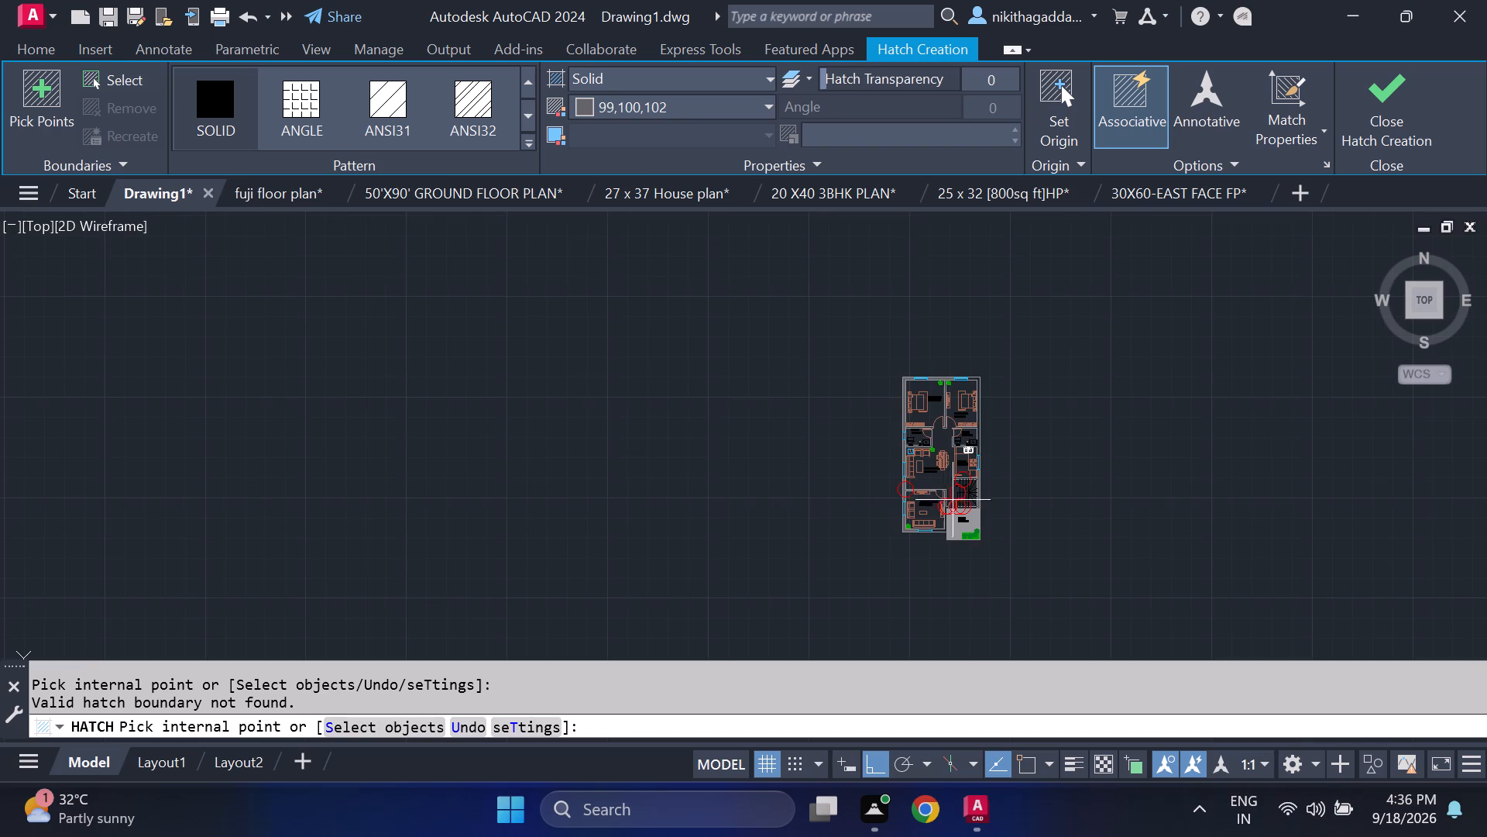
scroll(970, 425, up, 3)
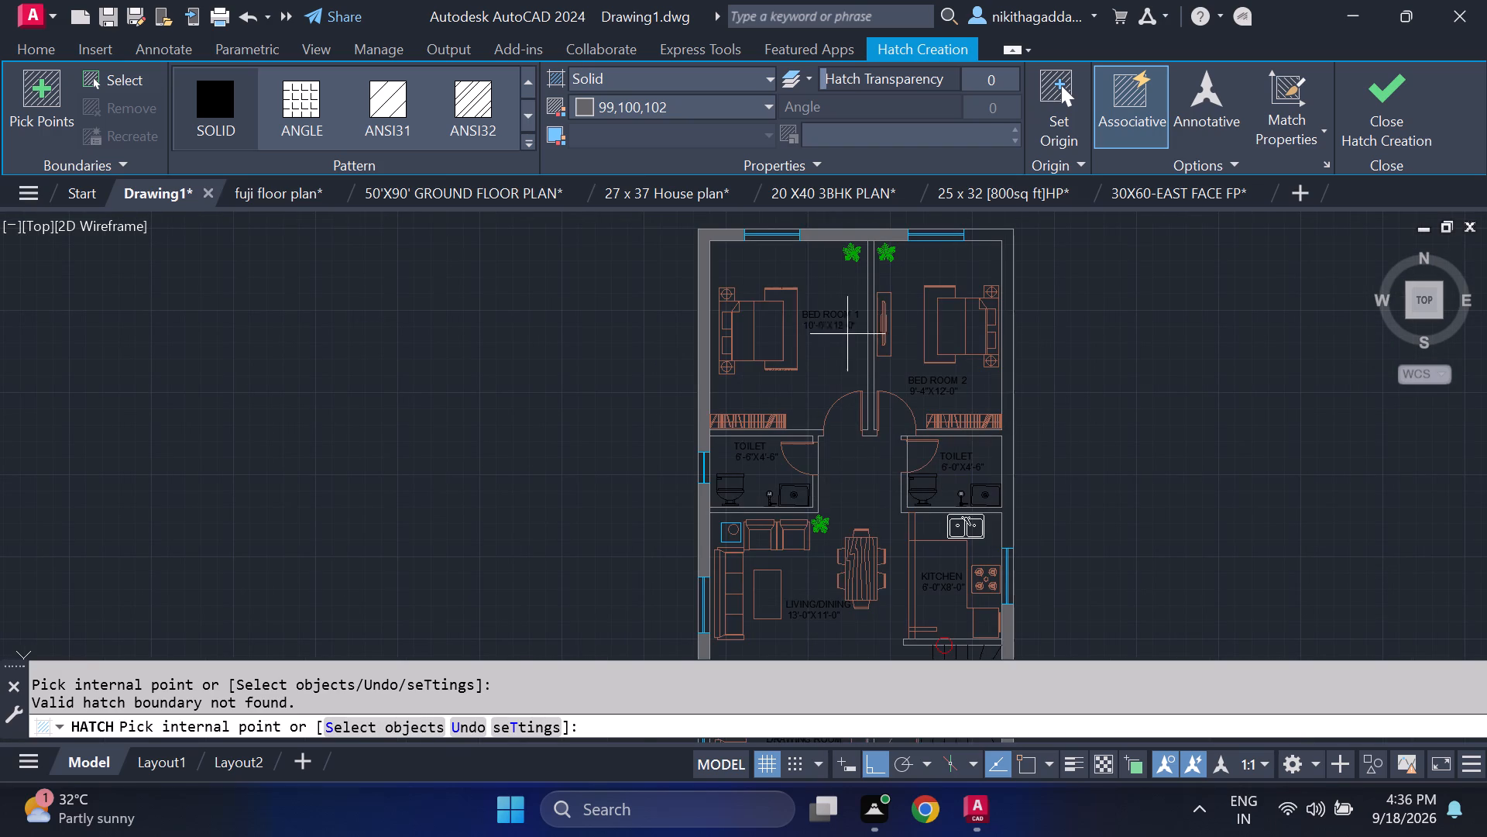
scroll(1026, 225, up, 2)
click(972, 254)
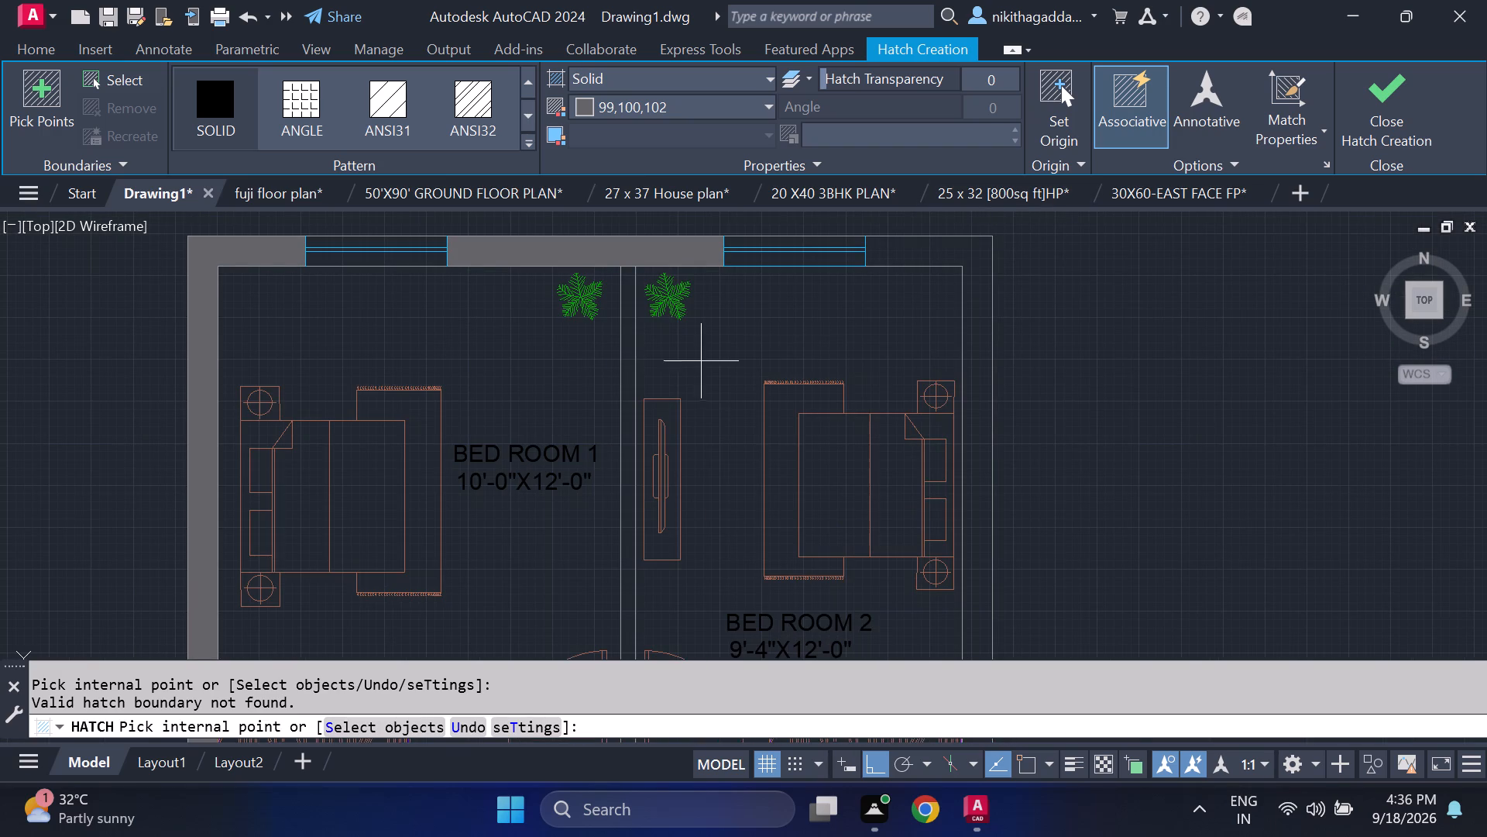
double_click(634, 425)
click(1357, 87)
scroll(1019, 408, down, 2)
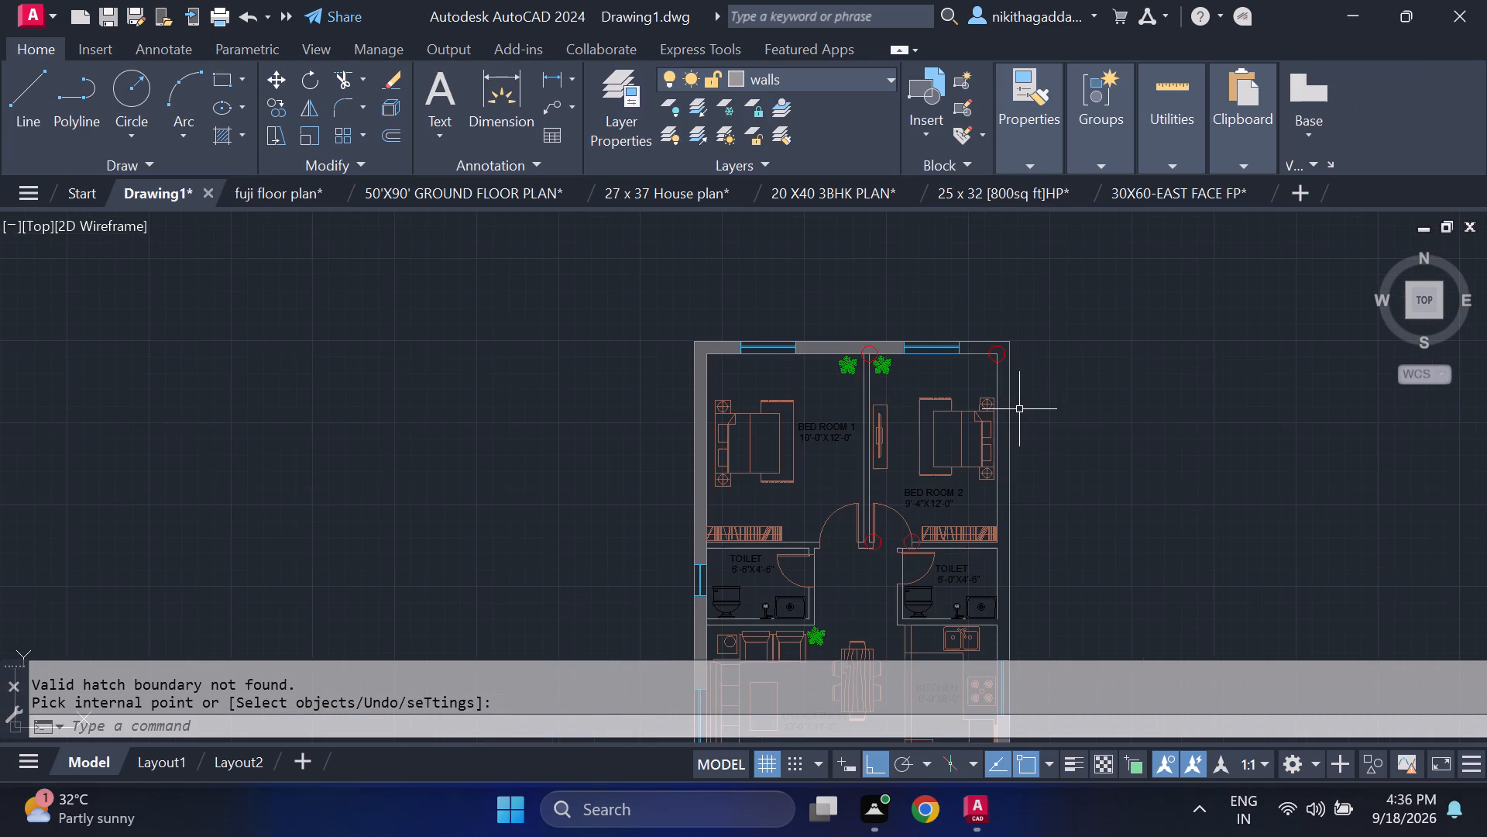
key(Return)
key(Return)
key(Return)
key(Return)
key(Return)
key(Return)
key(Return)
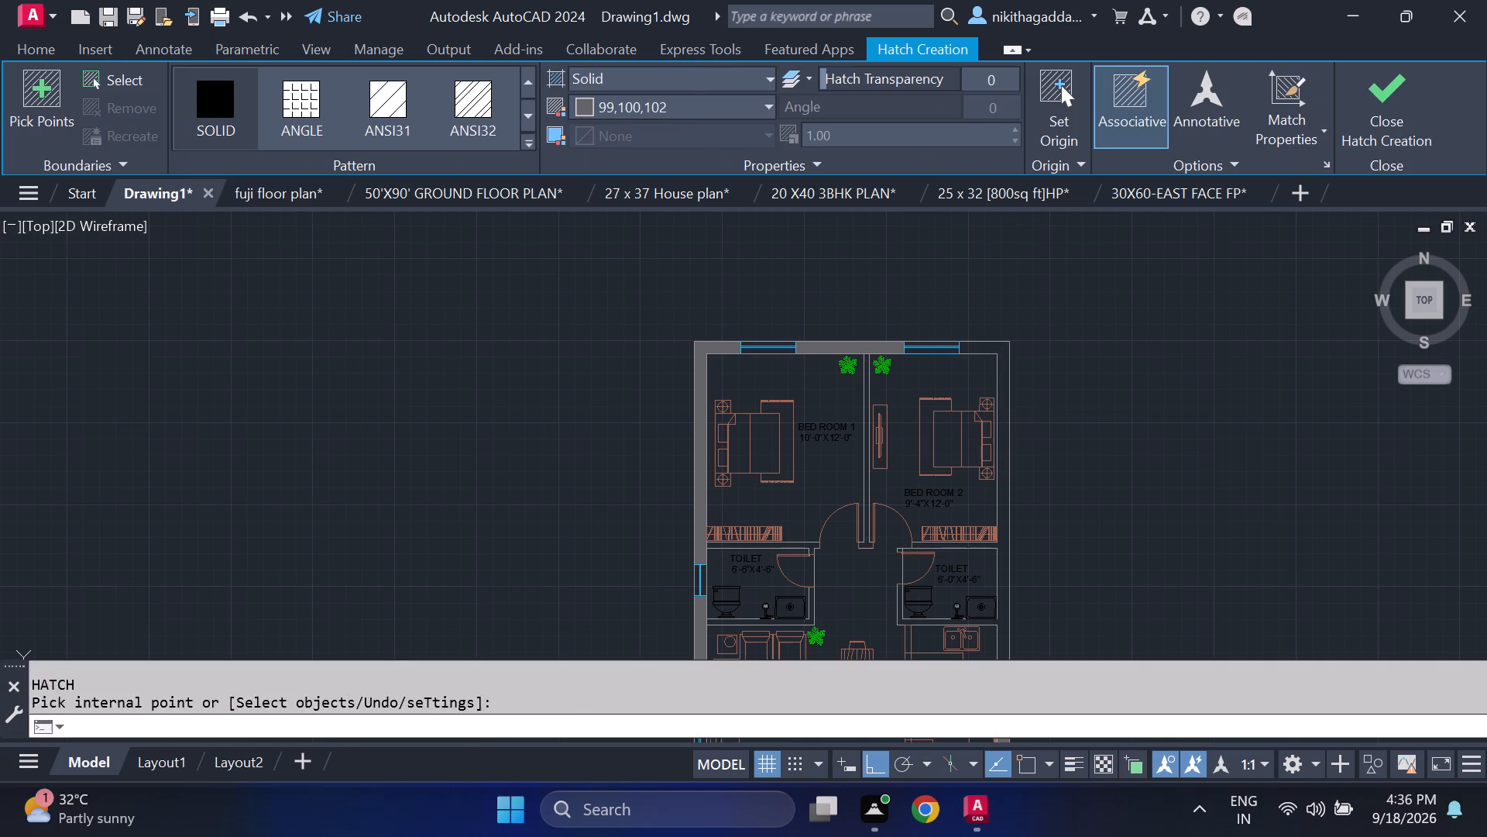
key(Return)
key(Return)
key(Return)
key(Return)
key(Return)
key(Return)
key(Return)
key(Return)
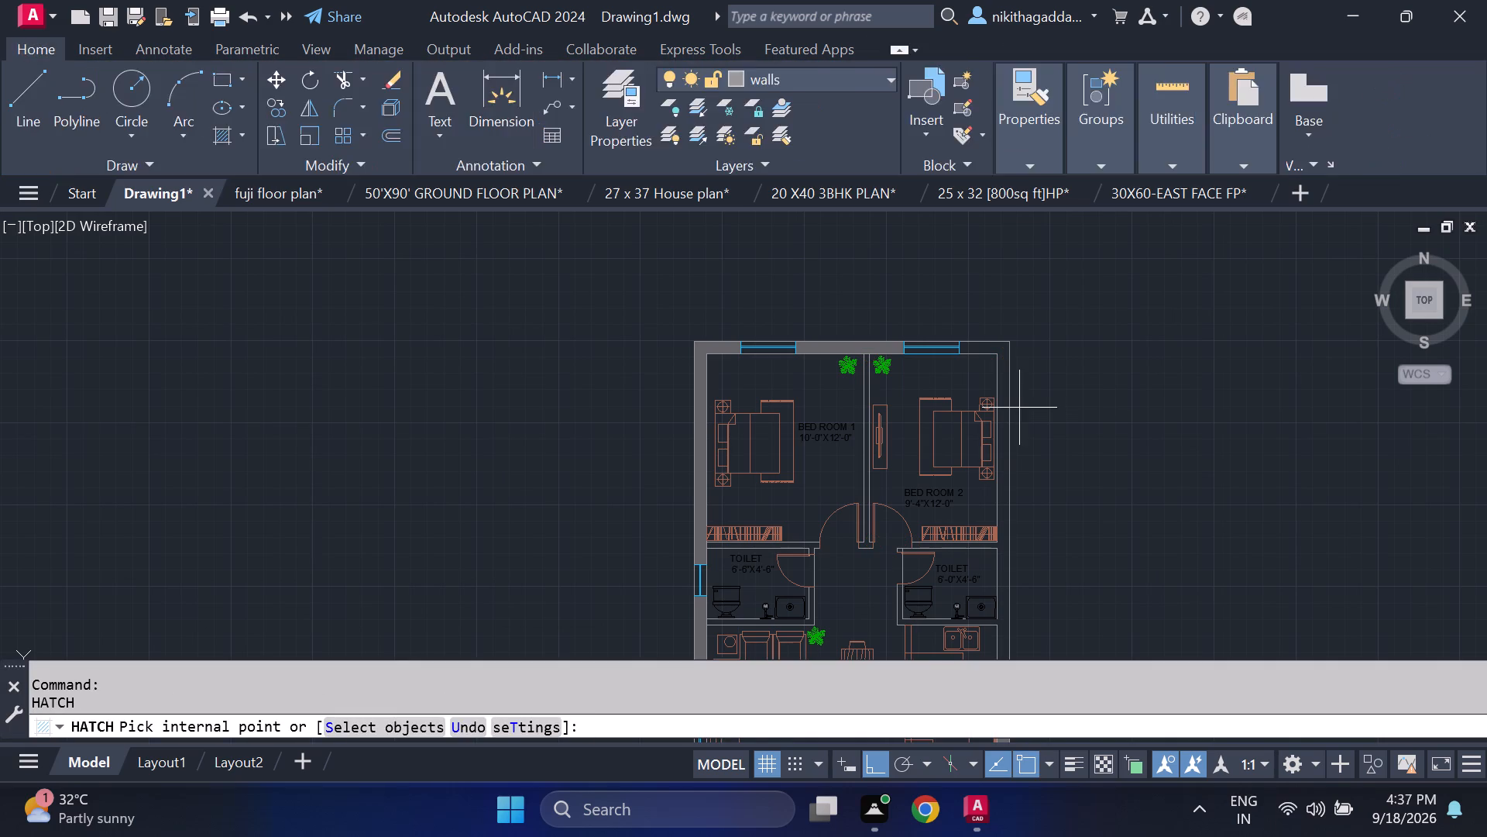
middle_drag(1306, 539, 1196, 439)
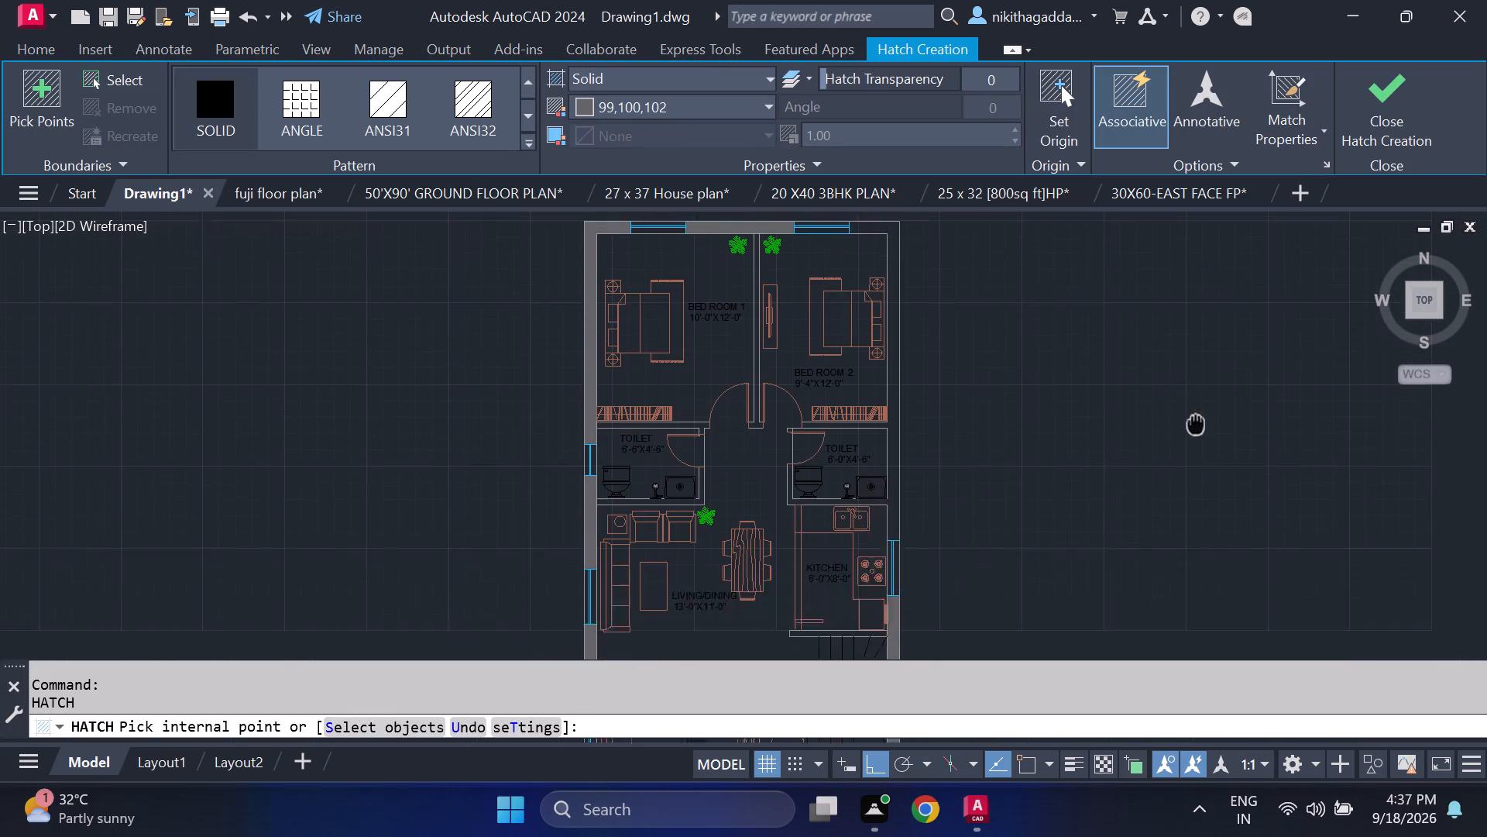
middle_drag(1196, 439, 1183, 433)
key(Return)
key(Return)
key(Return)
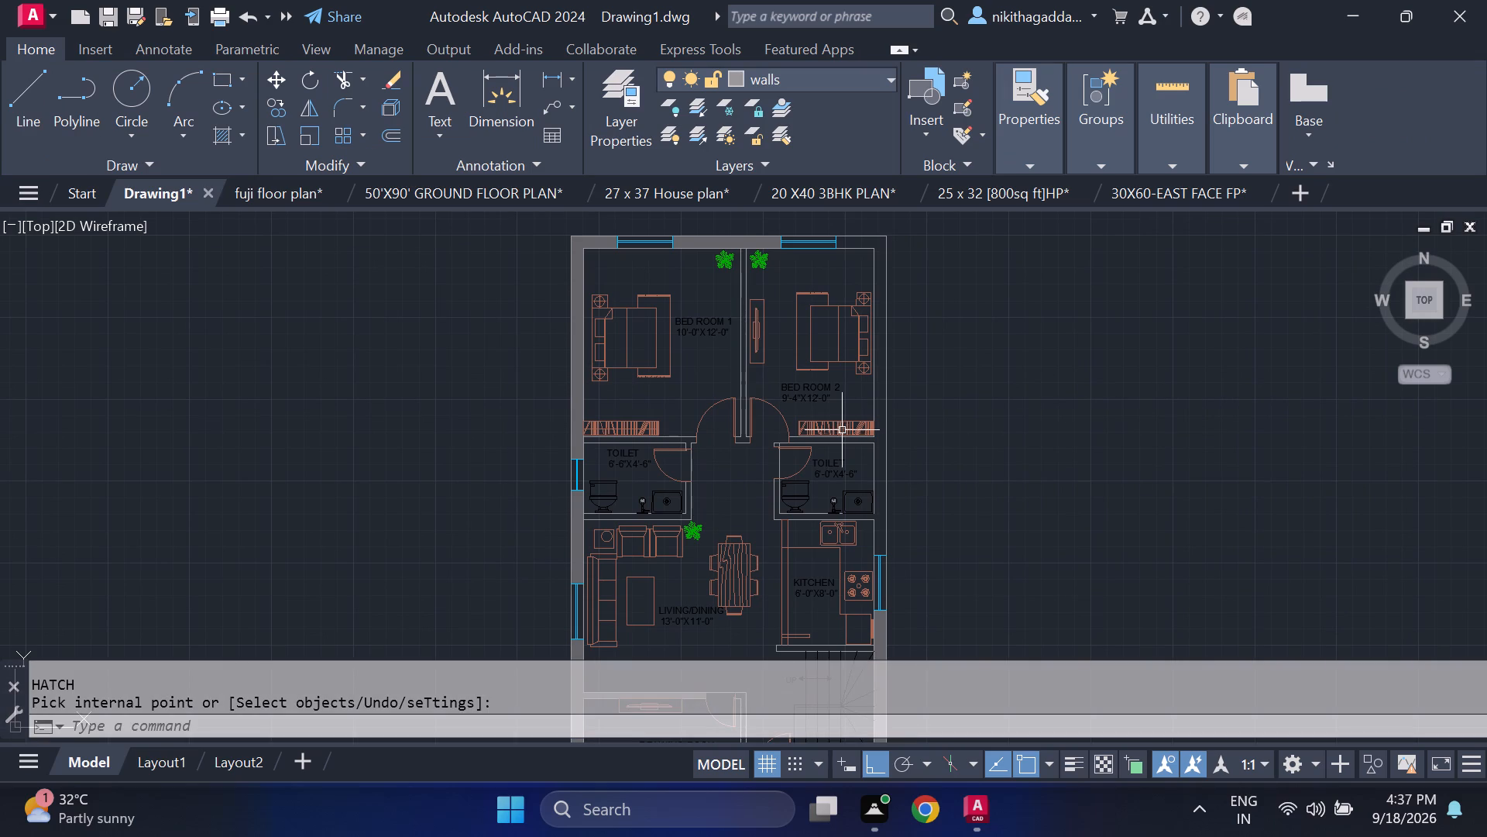
Restart the solid hatch, try the partition between the bedrooms, and add the wall between the kitchen and staircase.
key(Return)
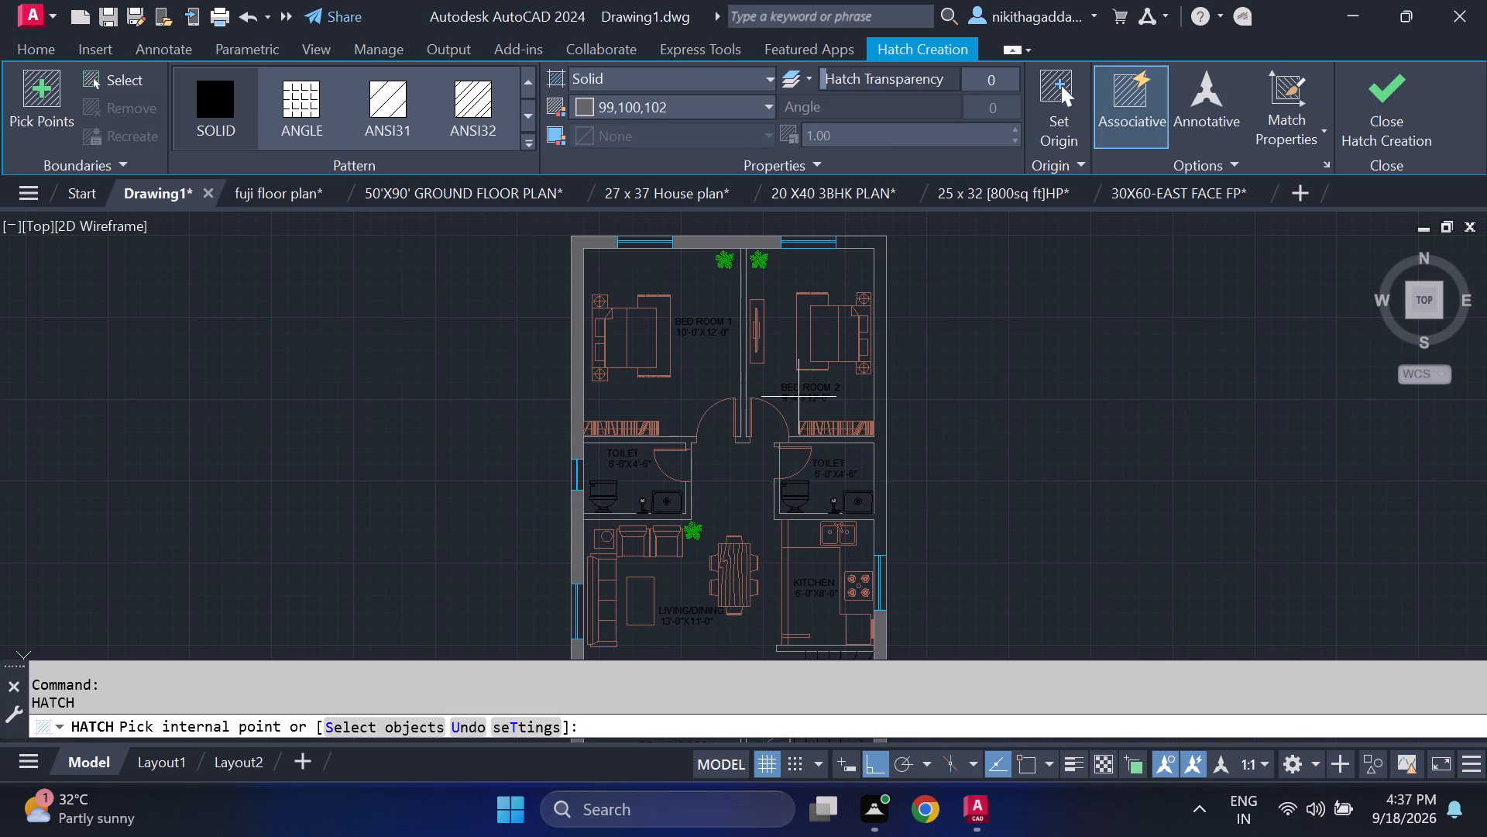
scroll(709, 360, up, 2)
click(795, 497)
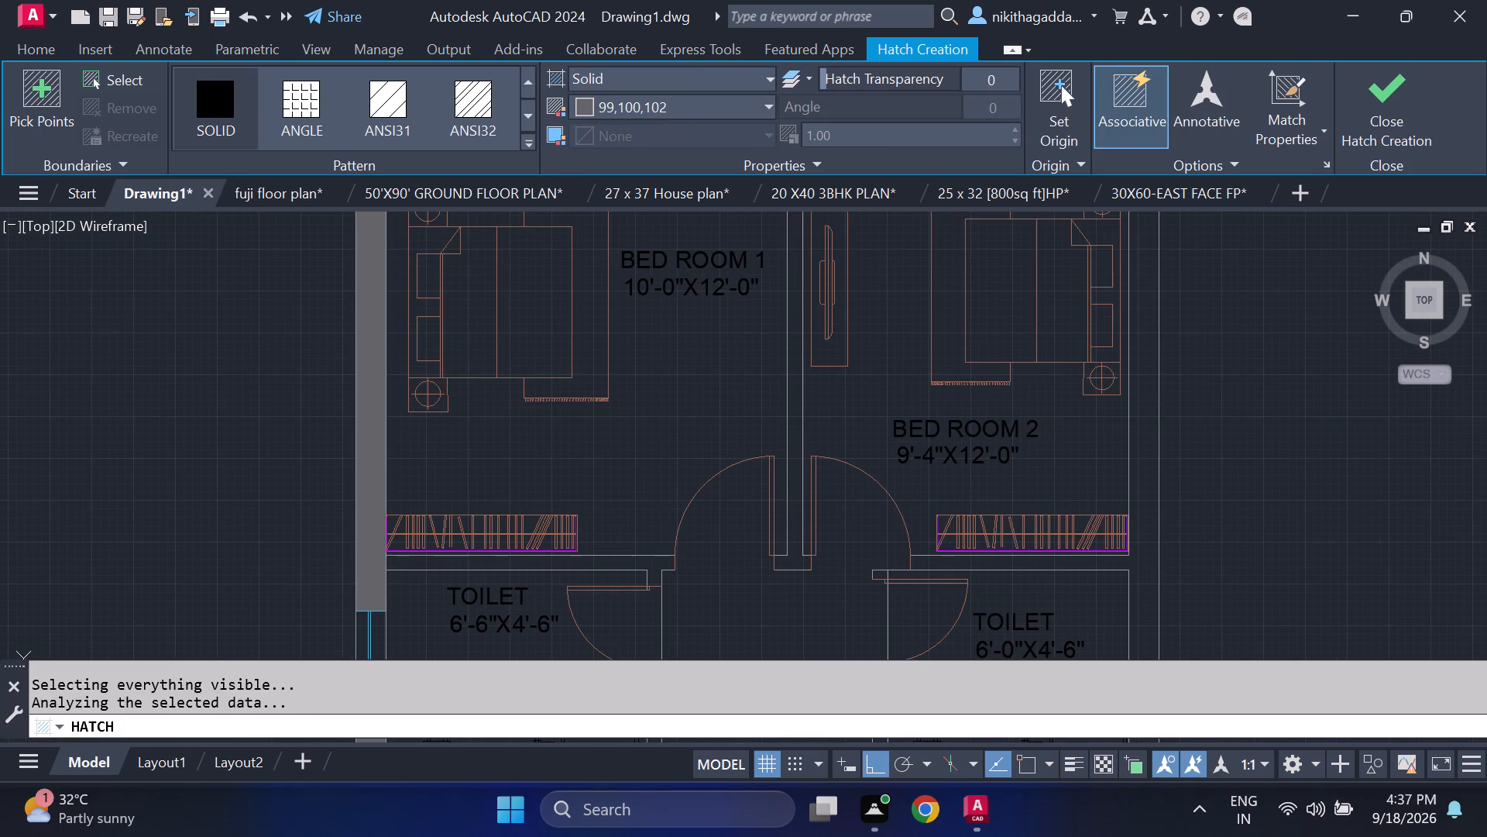
scroll(797, 493, down, 4)
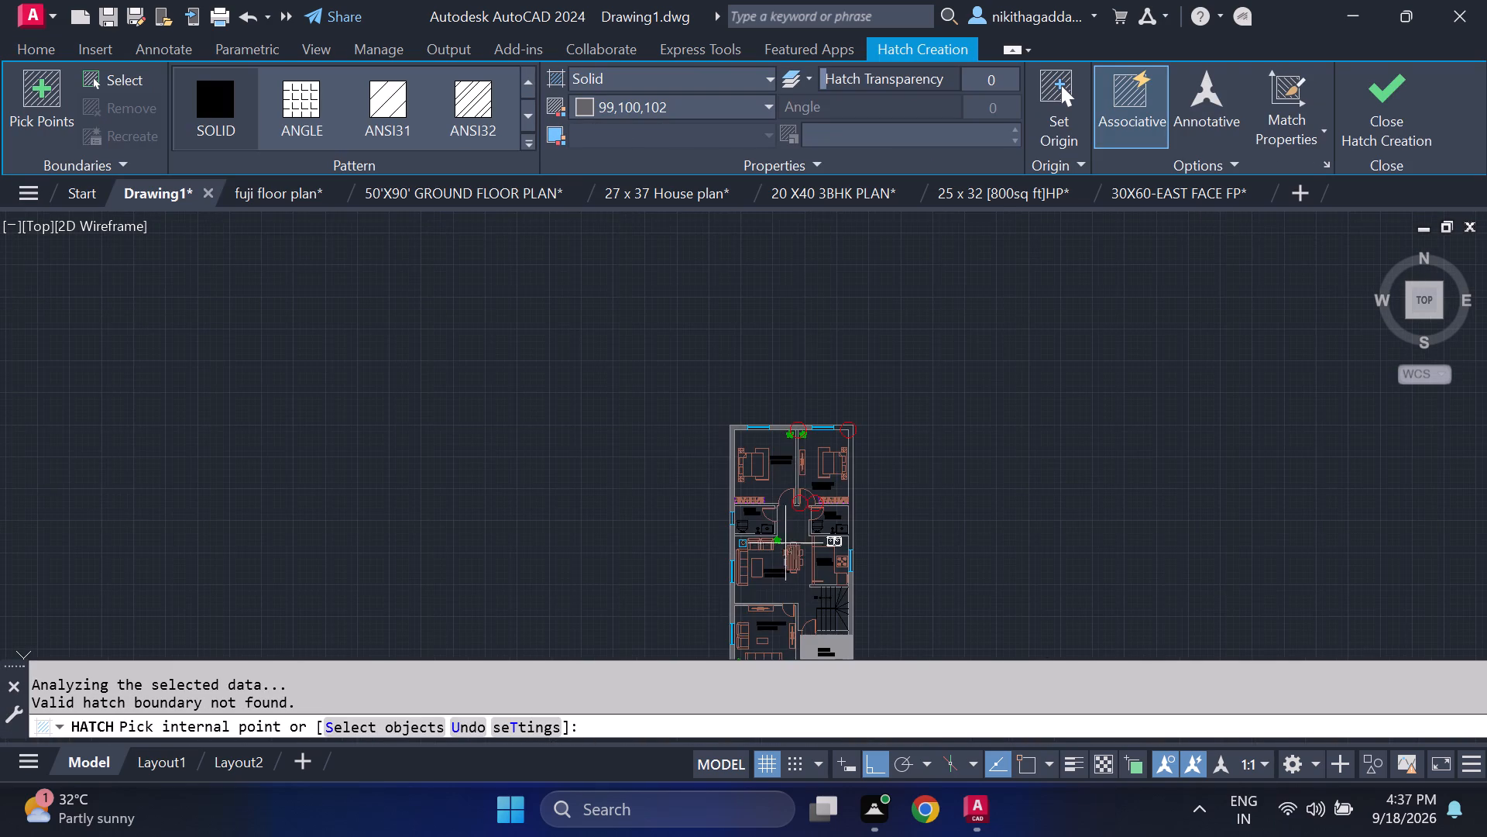
scroll(788, 601, up, 3)
middle_drag(785, 580, 751, 487)
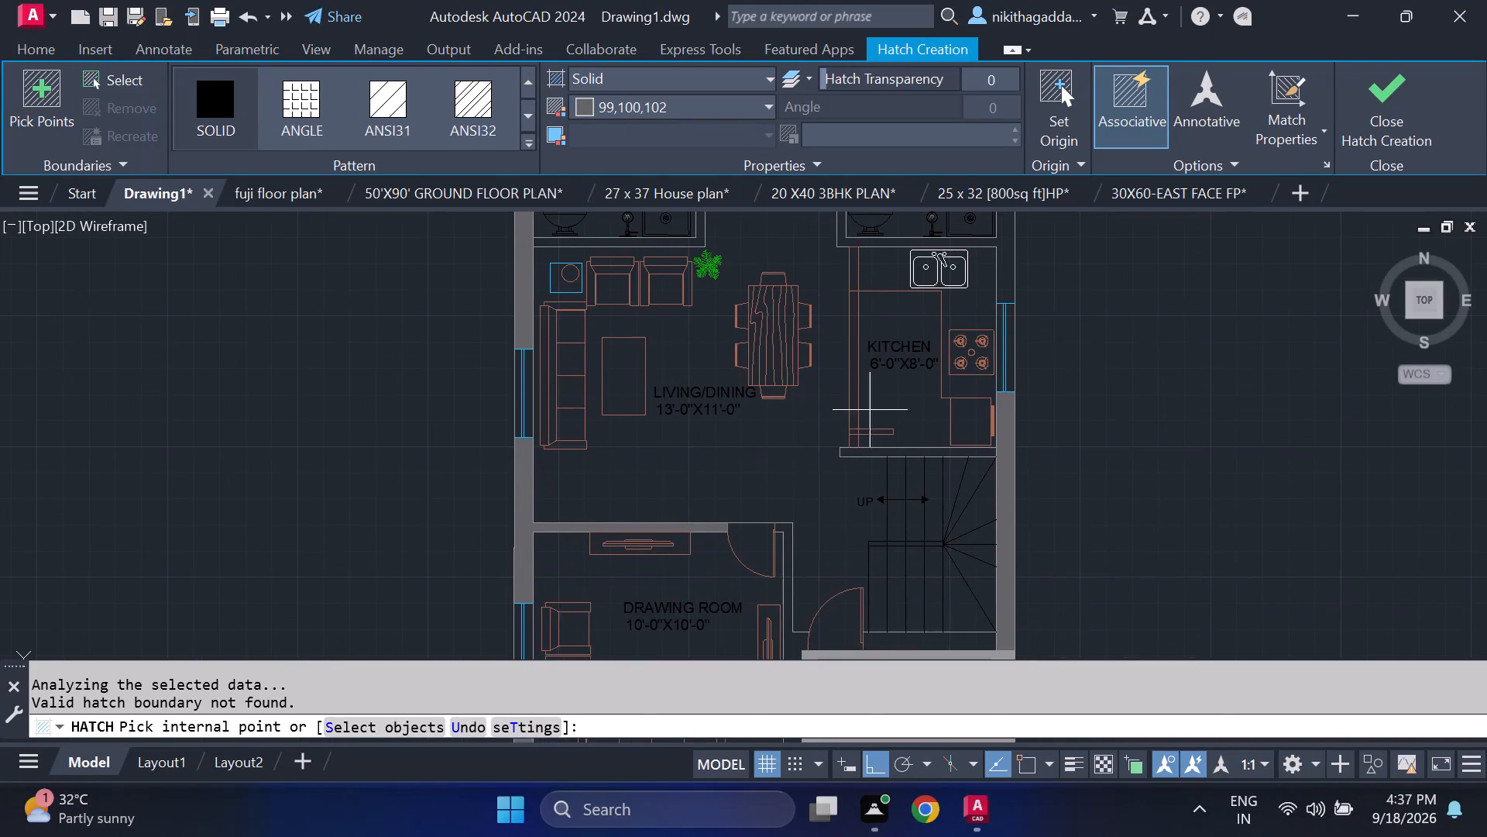
scroll(871, 410, up, 2)
click(908, 504)
scroll(871, 501, down, 3)
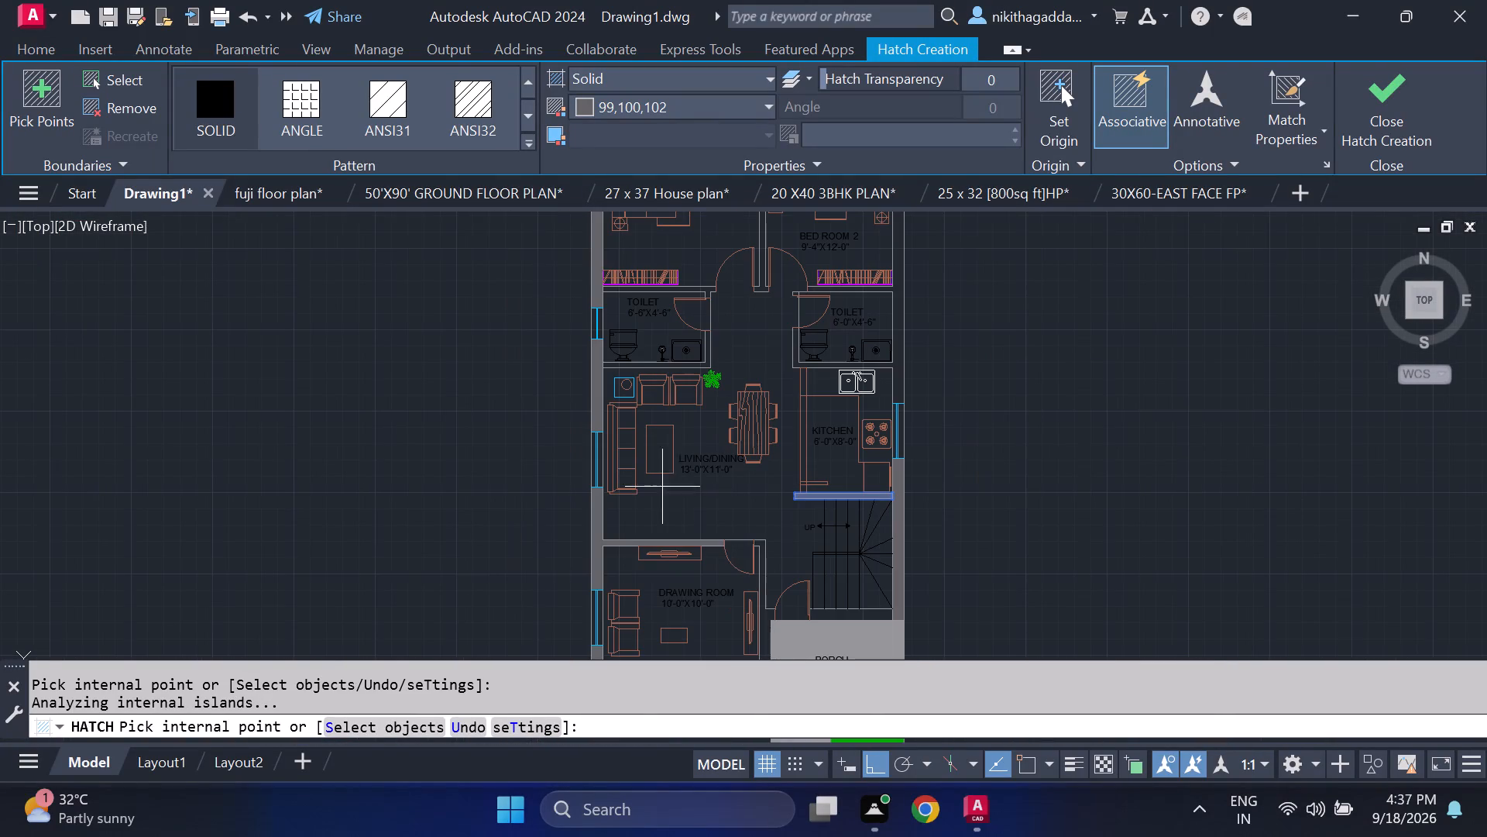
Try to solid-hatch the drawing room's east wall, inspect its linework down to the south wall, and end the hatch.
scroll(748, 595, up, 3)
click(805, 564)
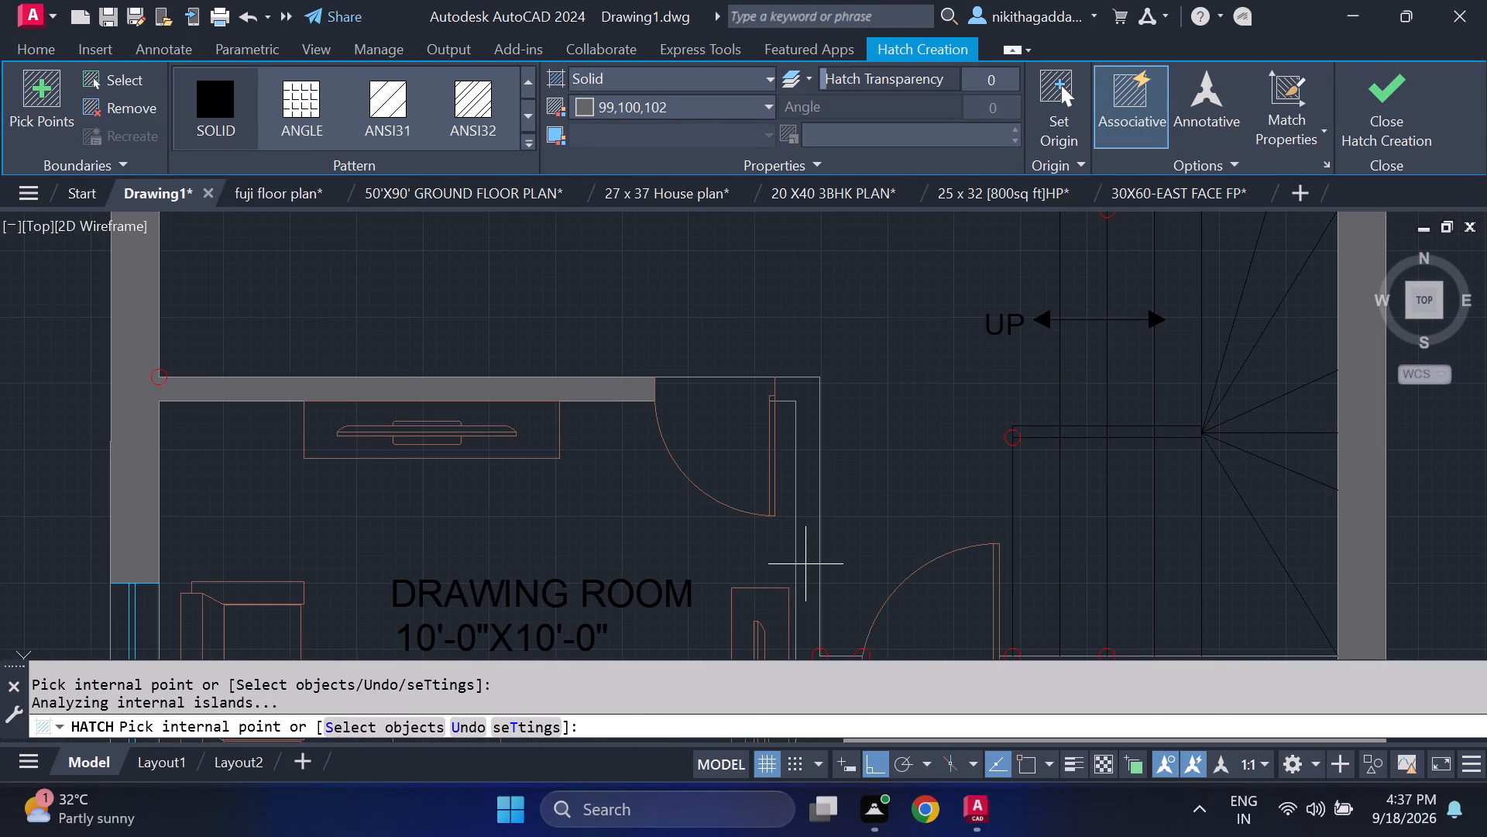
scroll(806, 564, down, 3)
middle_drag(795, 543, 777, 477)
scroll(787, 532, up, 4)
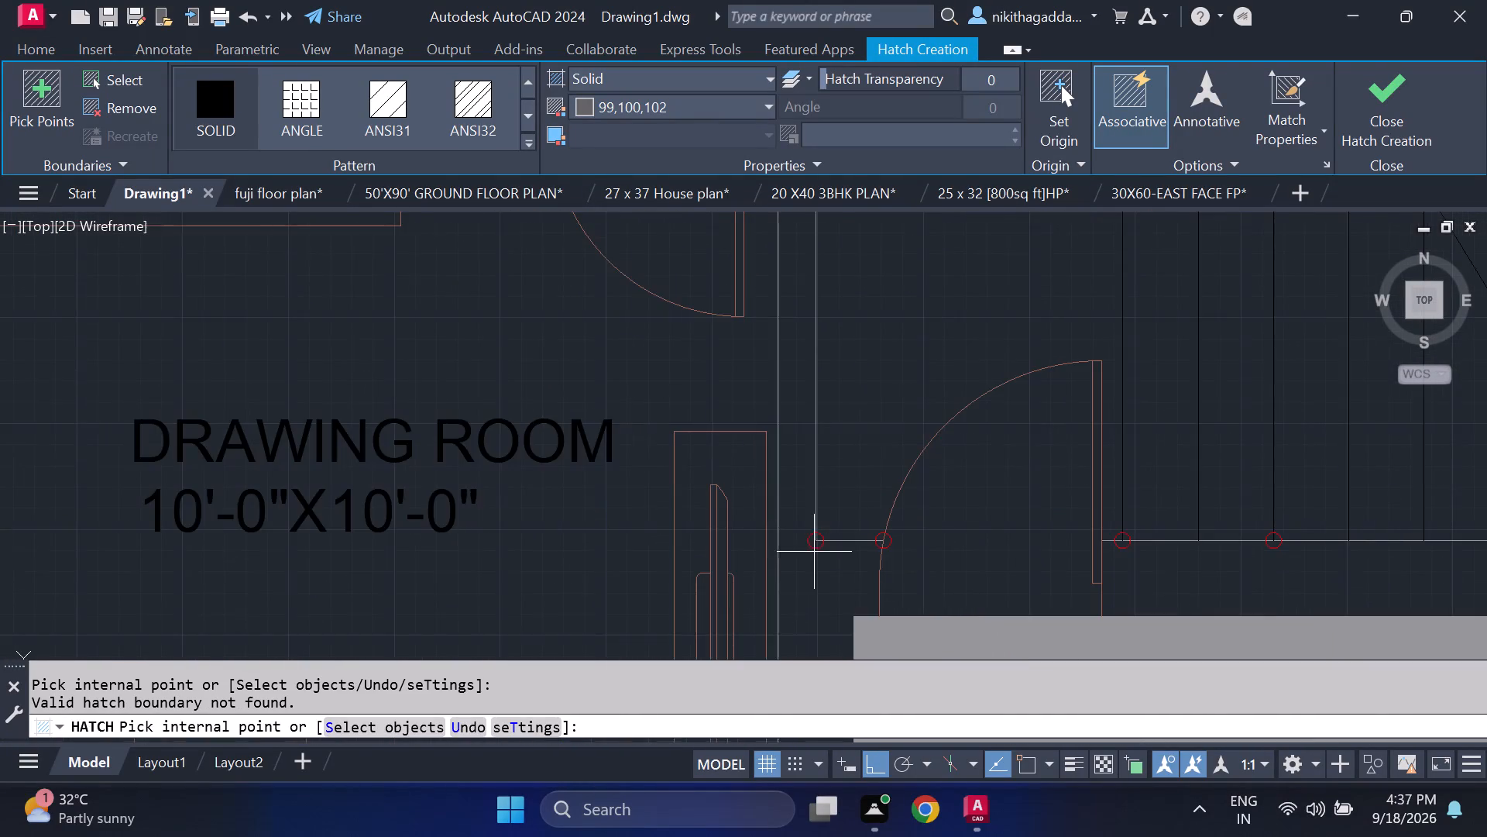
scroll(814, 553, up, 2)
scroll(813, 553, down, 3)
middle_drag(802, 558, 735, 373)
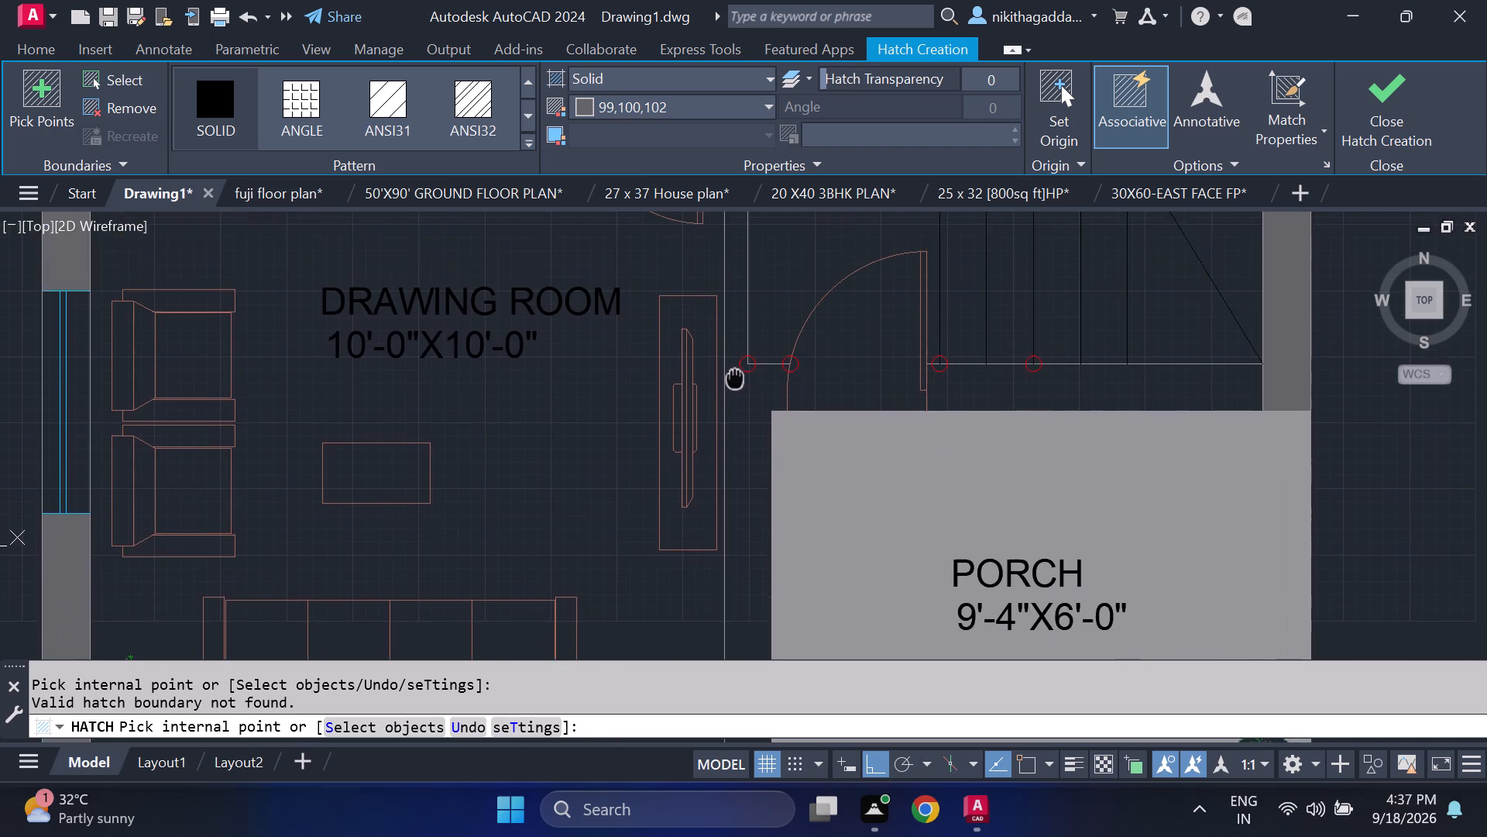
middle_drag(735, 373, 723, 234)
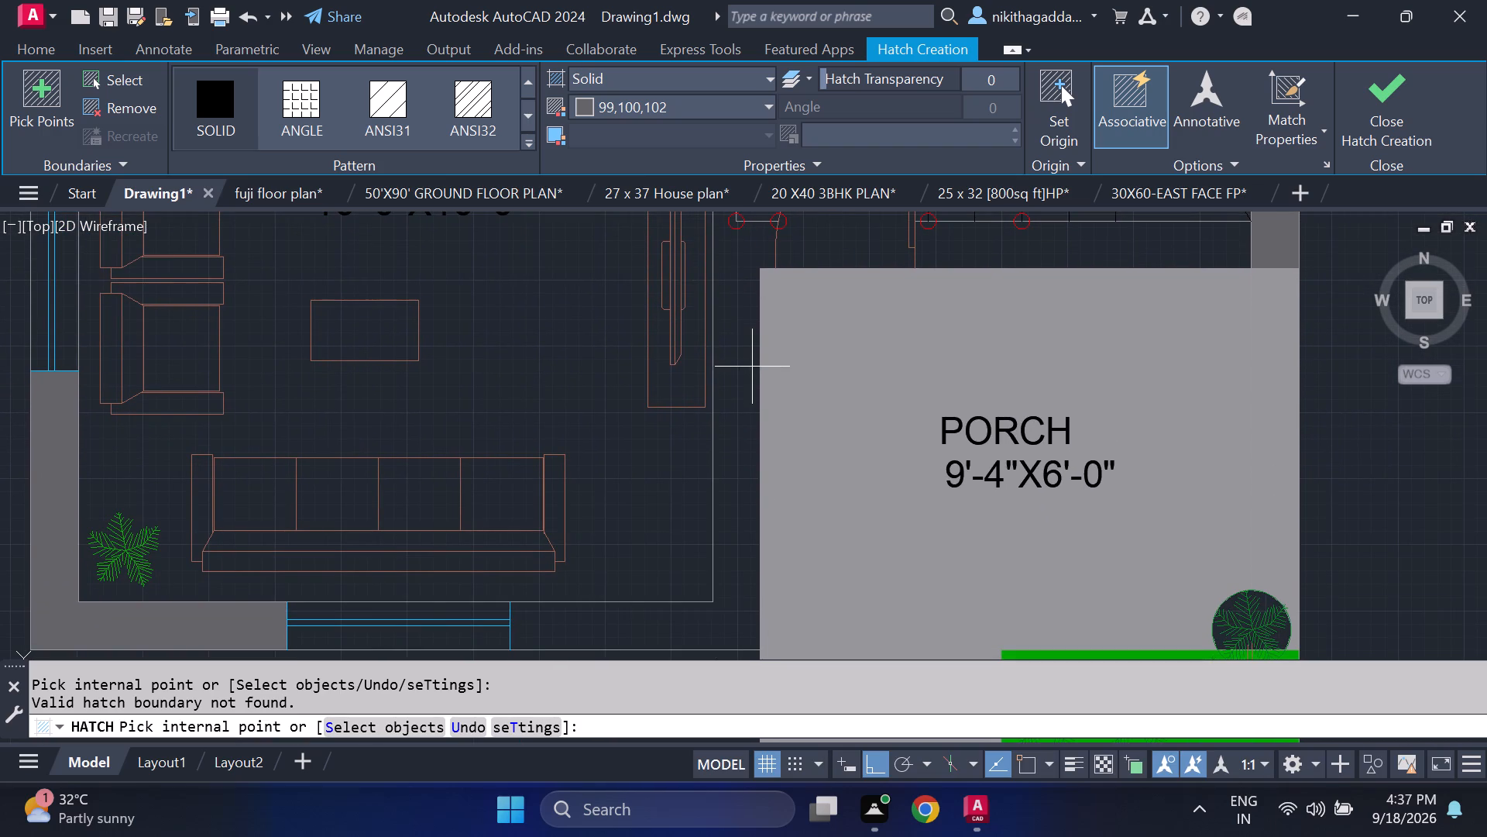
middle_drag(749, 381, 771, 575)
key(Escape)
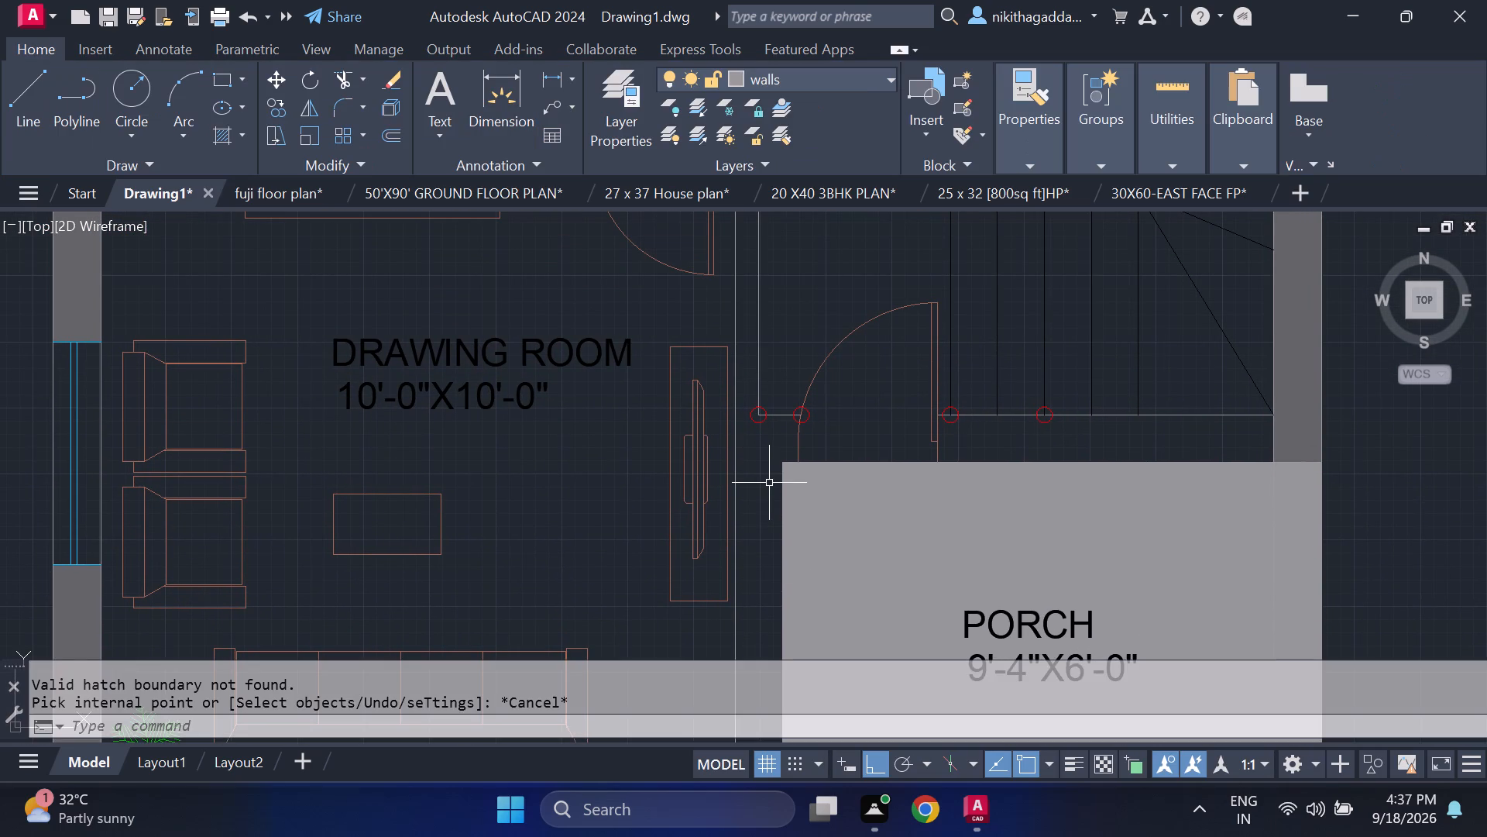
Extend the short wall line beside the entrance door west to the inner face of the drawing room's east wall.
text(ex)
key(Return)
scroll(775, 408, up, 2)
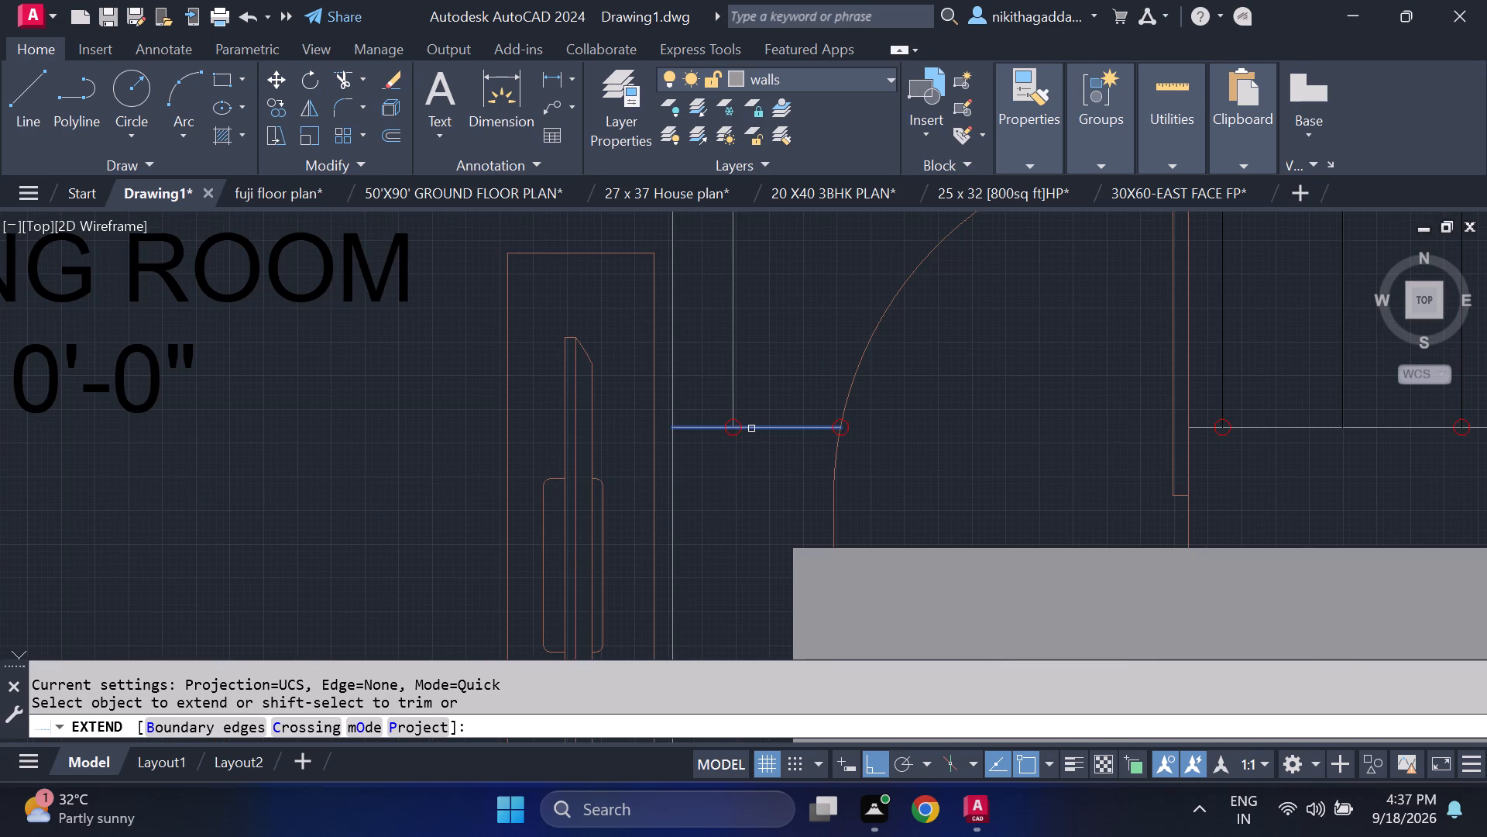
click(751, 429)
scroll(793, 415, down, 4)
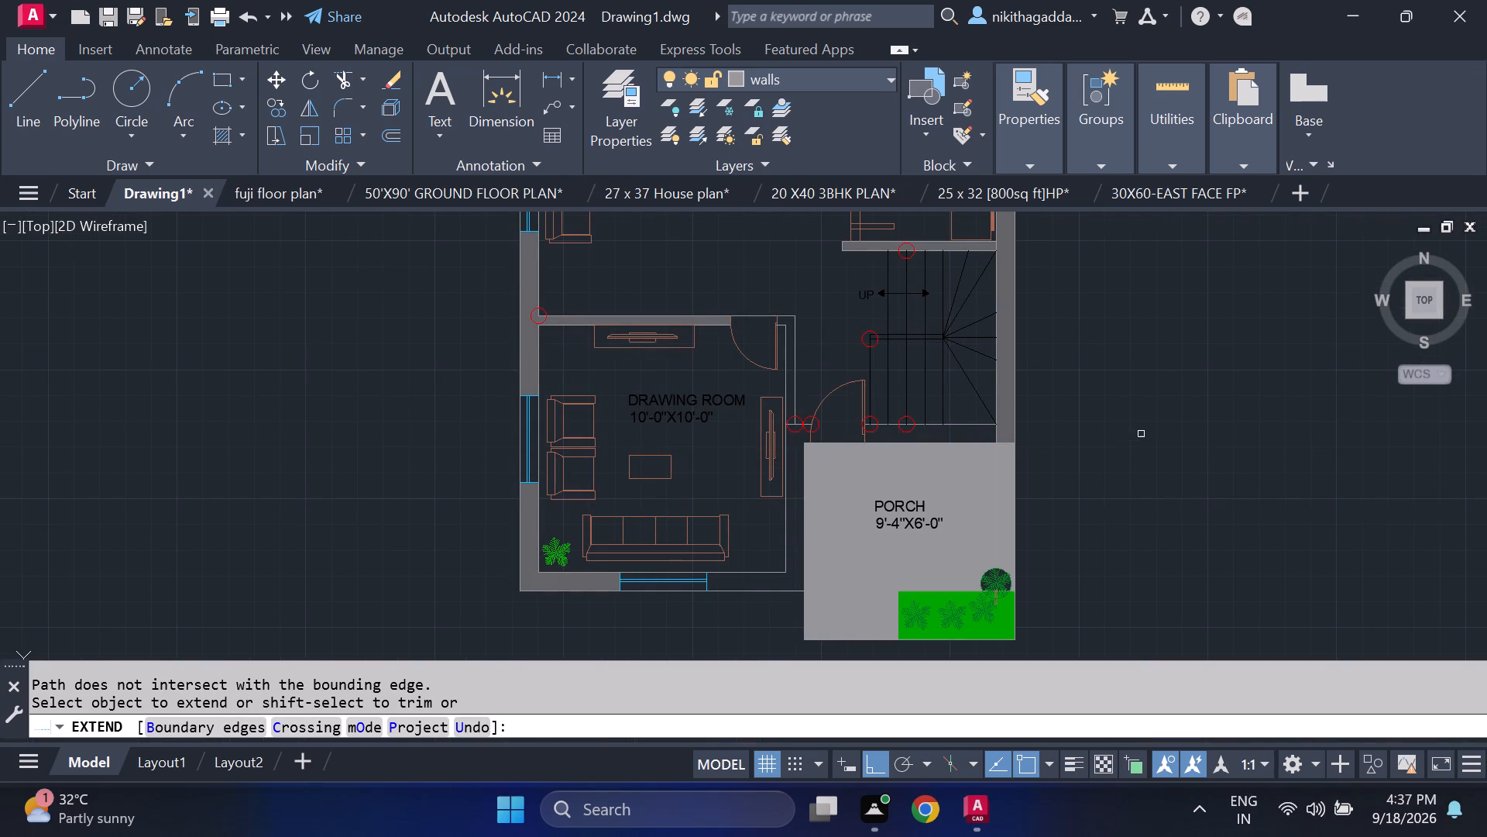
key(Escape)
Fill the drawing room's east wall, from its door corner down to the entrance, with solid hatch in colour 99,100,102.
text(hatch)
key(Return)
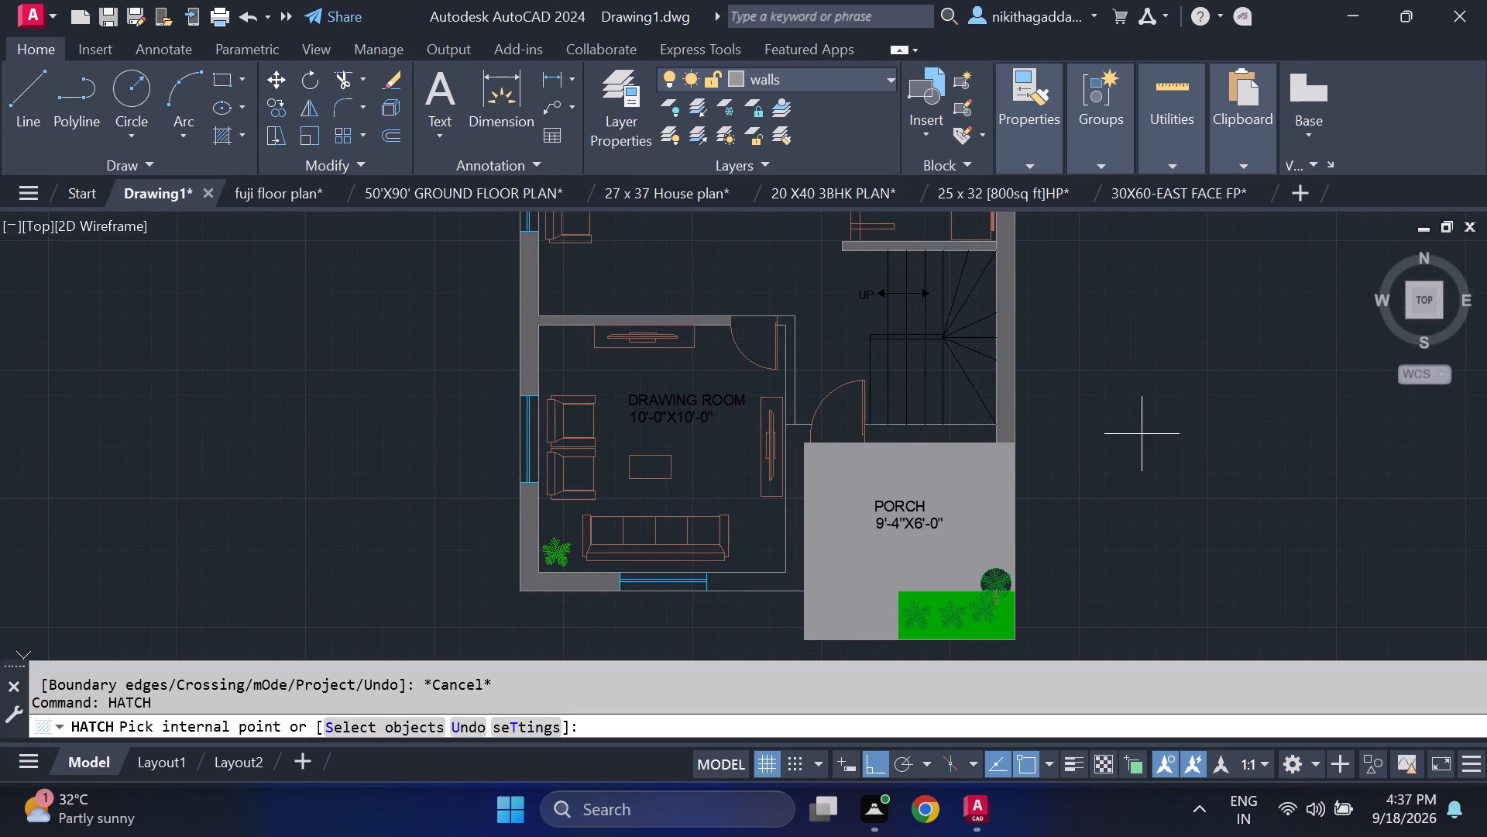
scroll(812, 370, up, 2)
click(756, 411)
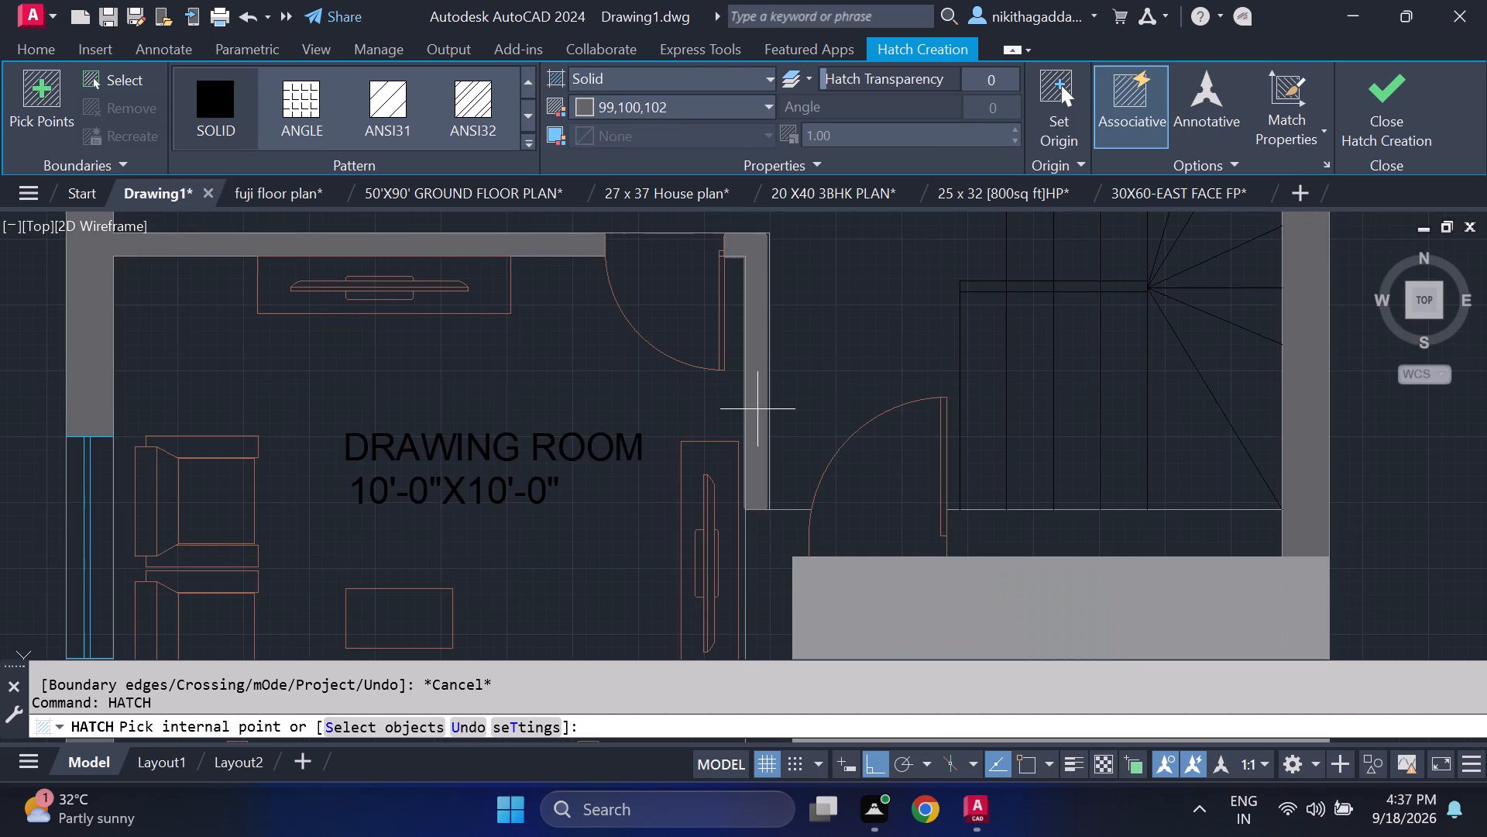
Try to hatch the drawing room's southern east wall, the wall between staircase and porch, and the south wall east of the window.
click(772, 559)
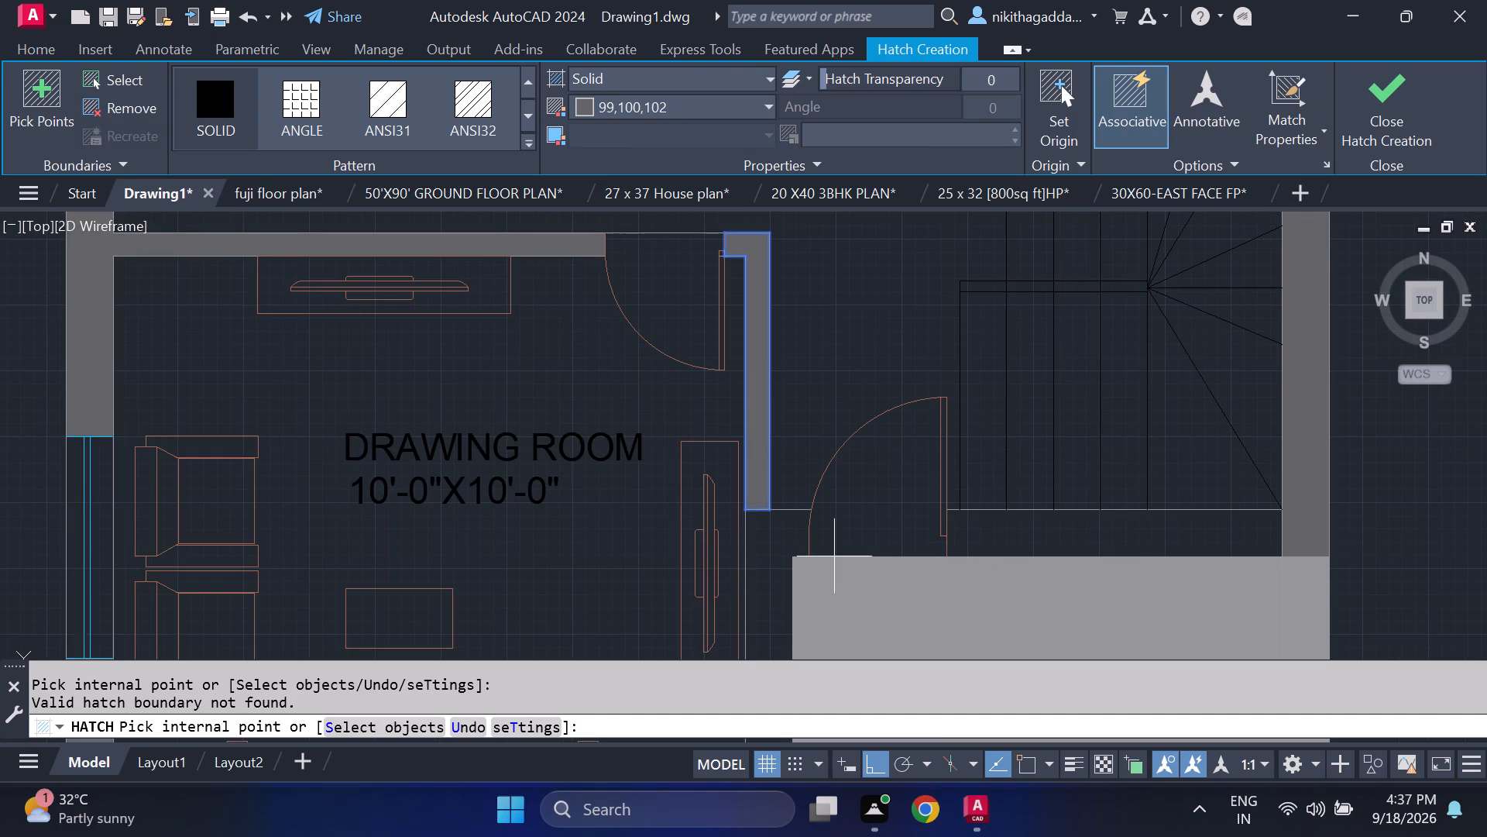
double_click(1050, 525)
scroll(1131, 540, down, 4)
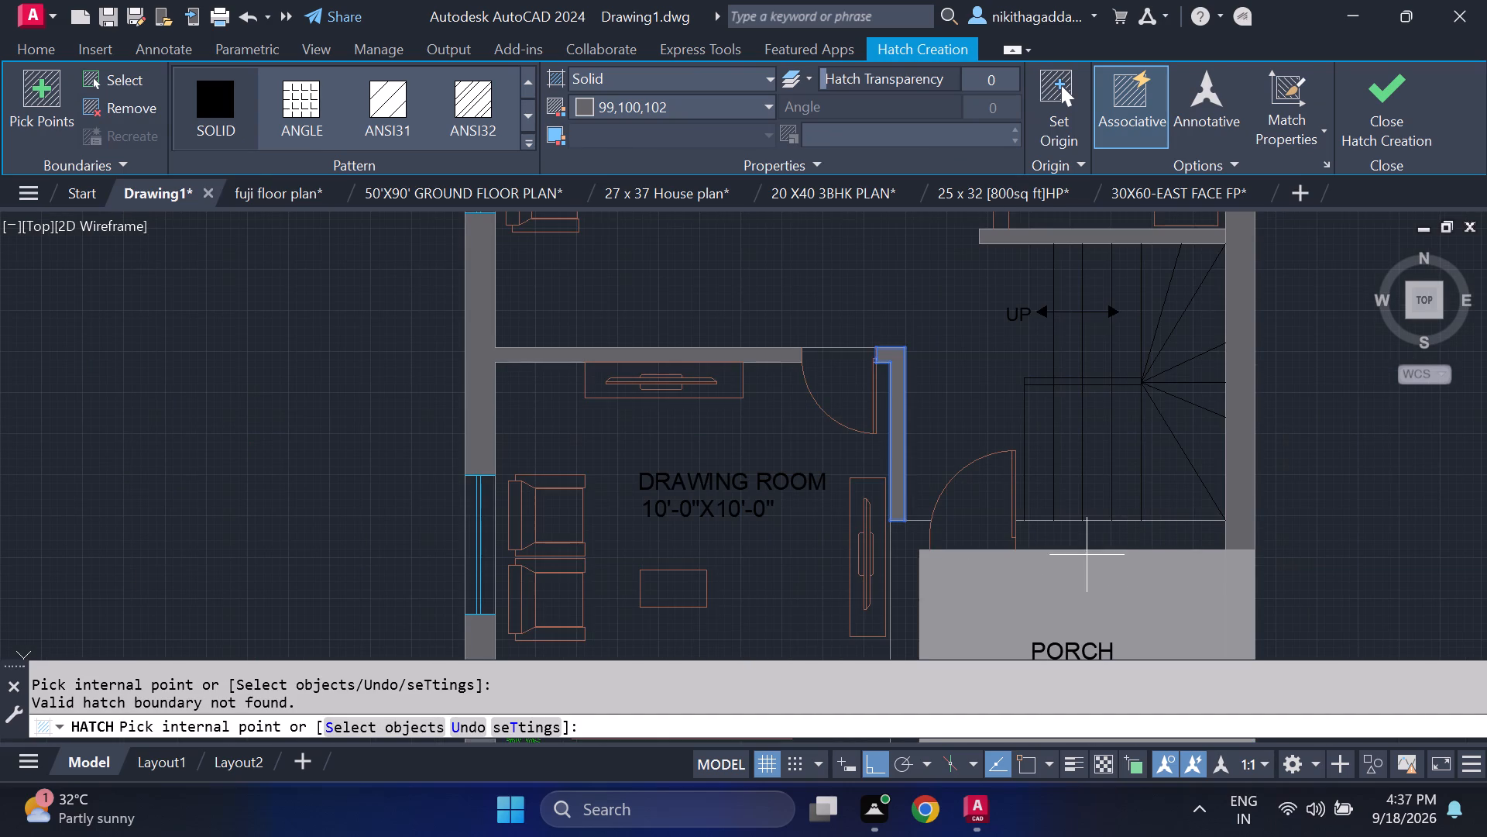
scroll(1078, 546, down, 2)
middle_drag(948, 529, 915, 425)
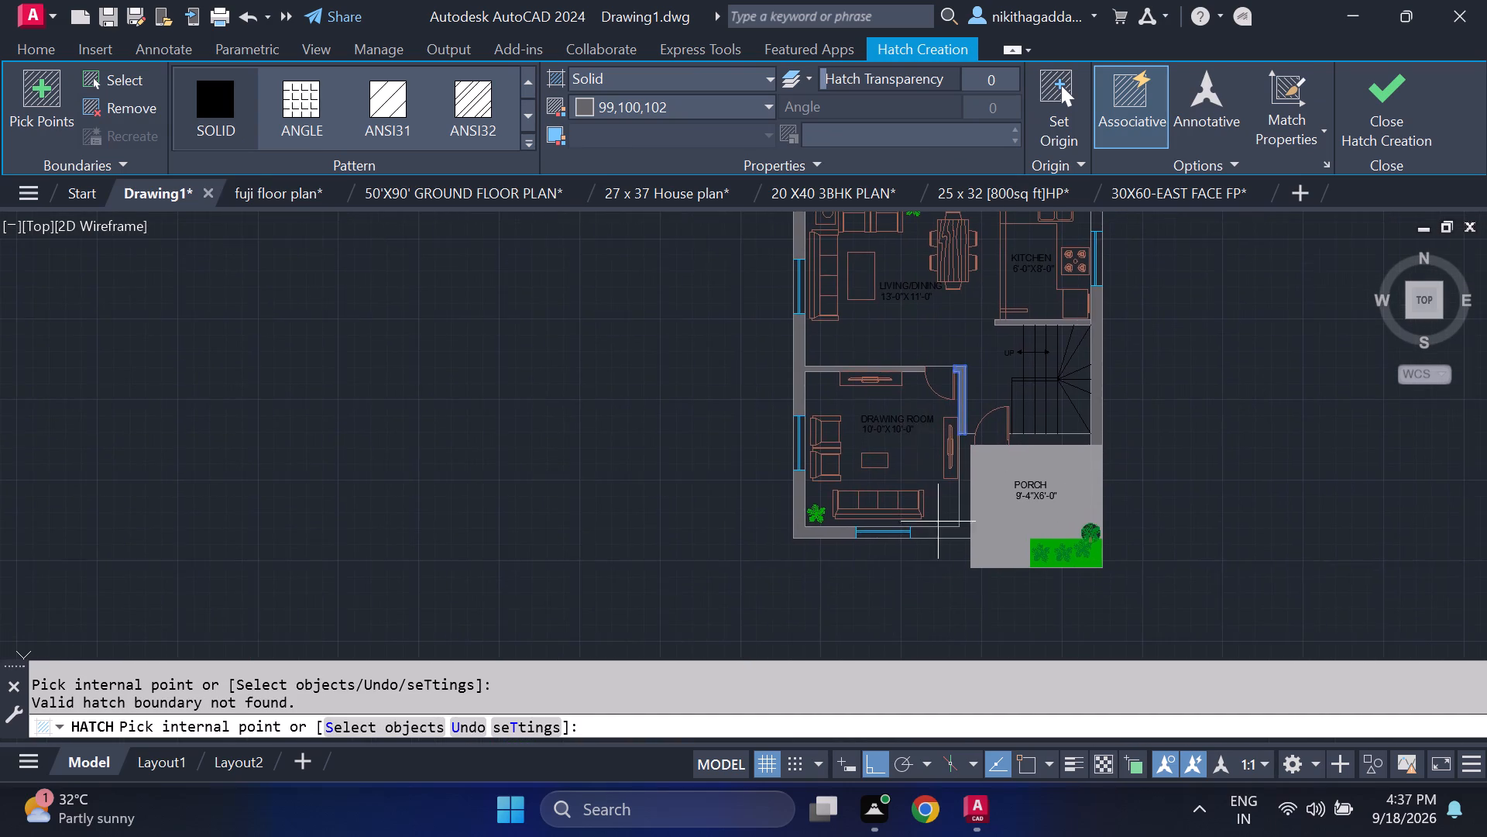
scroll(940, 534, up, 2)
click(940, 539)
Add the north end of the kitchen's west wall, beside the sink counter, to the solid hatch.
scroll(956, 499, down, 3)
middle_drag(947, 362, 947, 405)
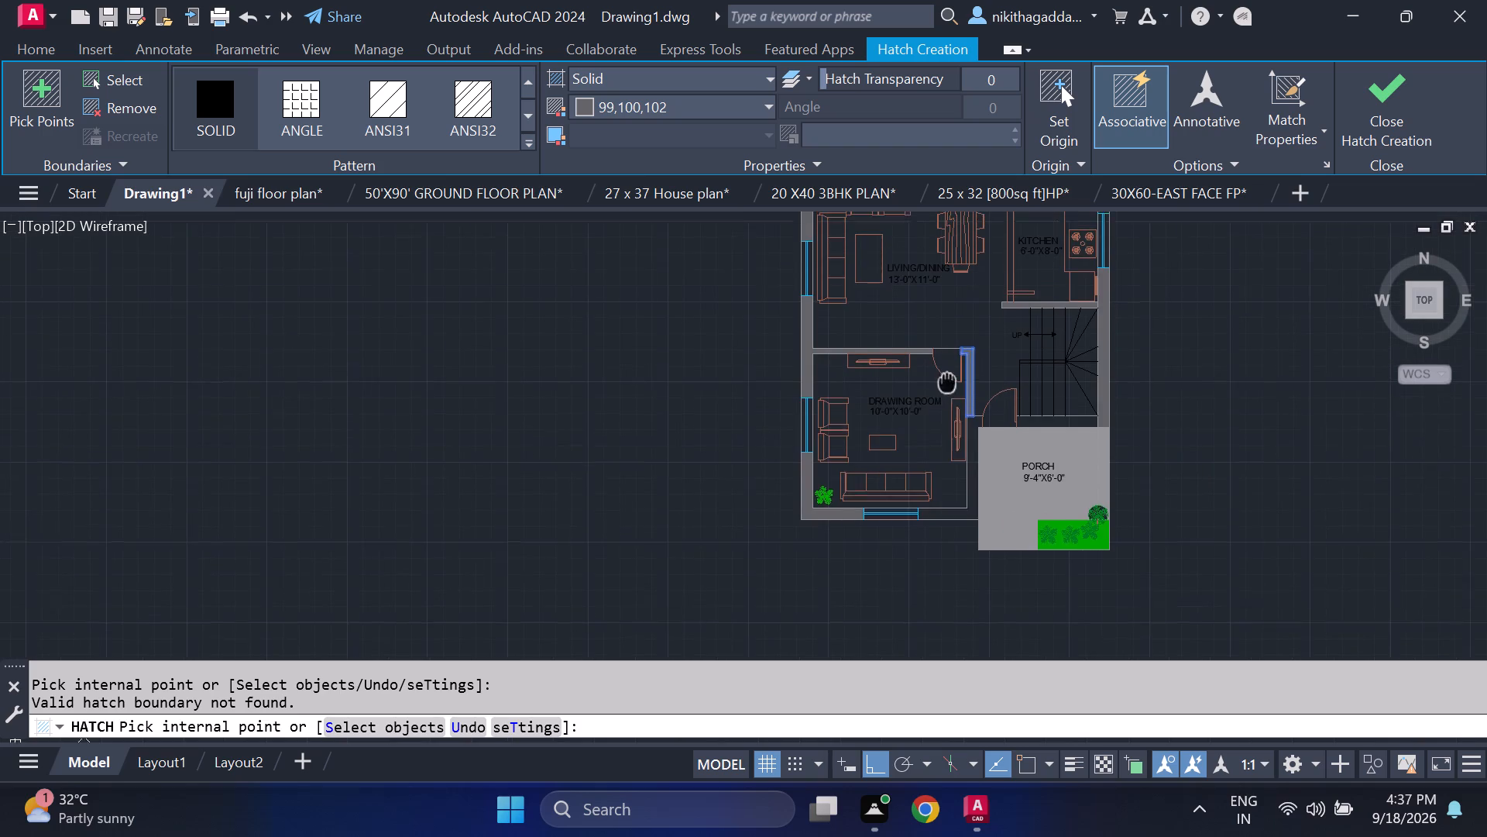
middle_drag(947, 405, 940, 545)
middle_drag(904, 405, 896, 485)
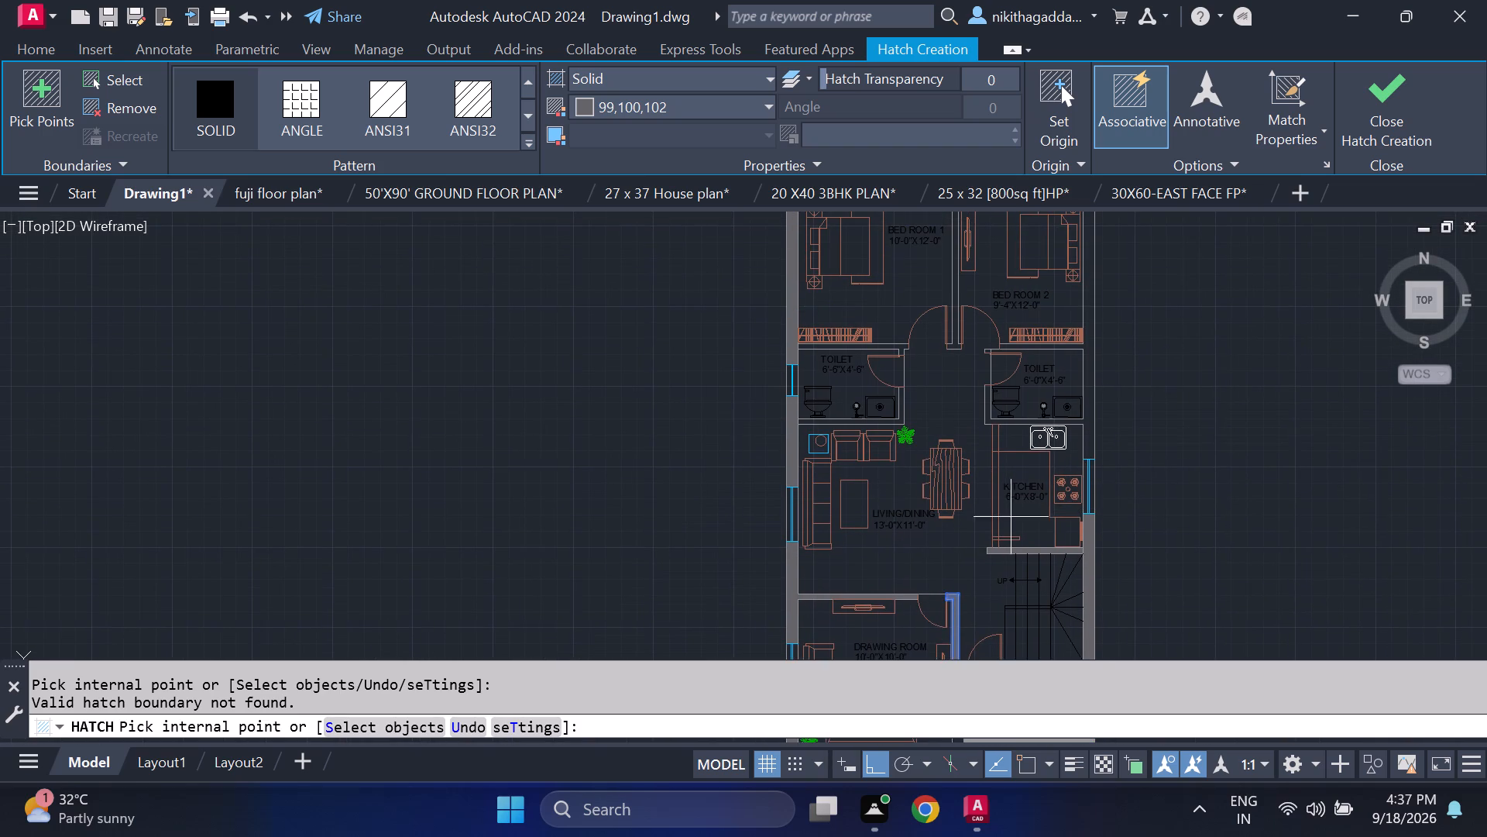
scroll(1004, 535, up, 2)
scroll(1009, 375, up, 2)
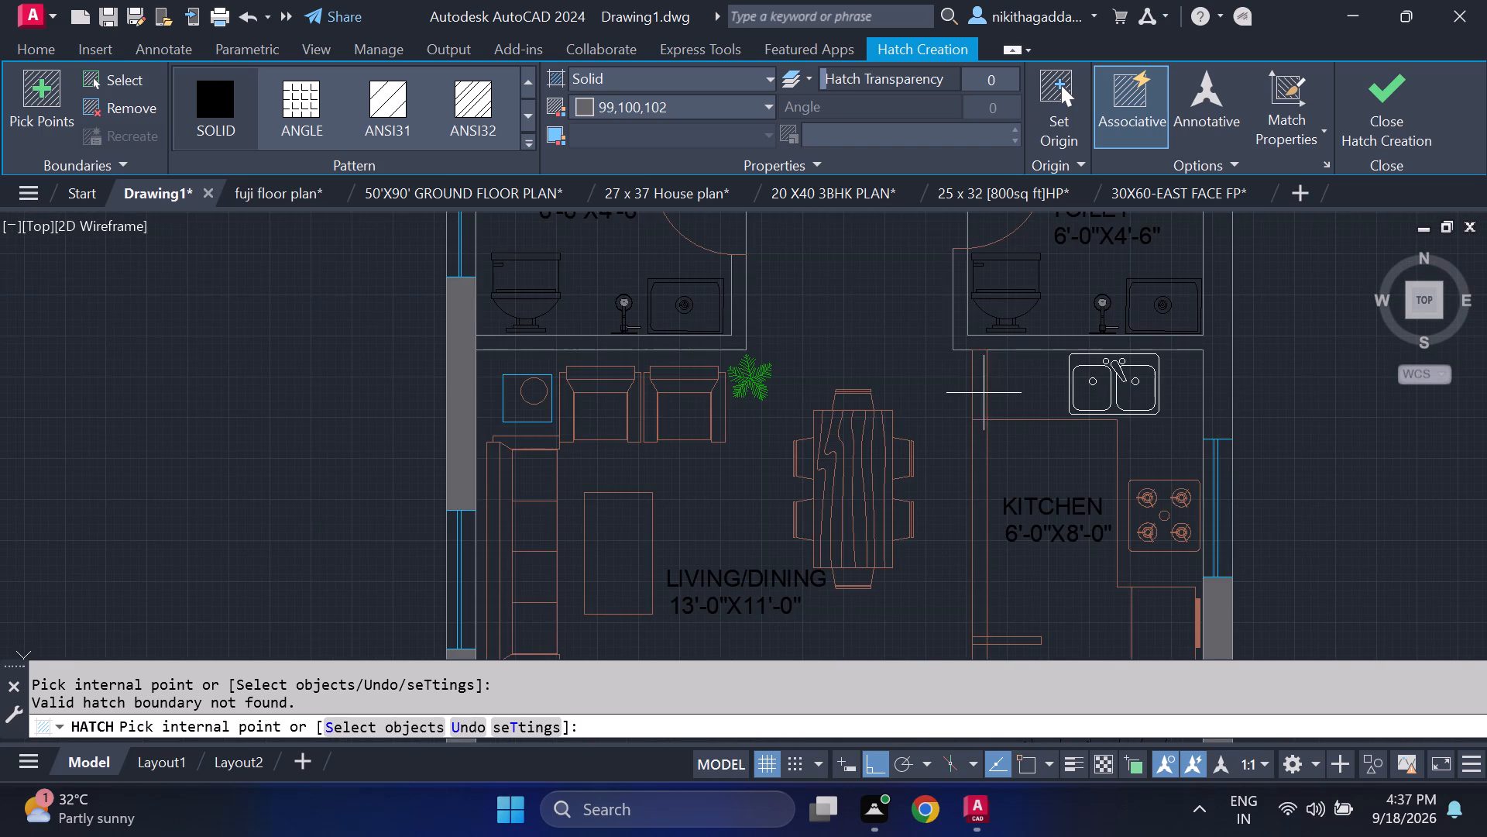
click(983, 393)
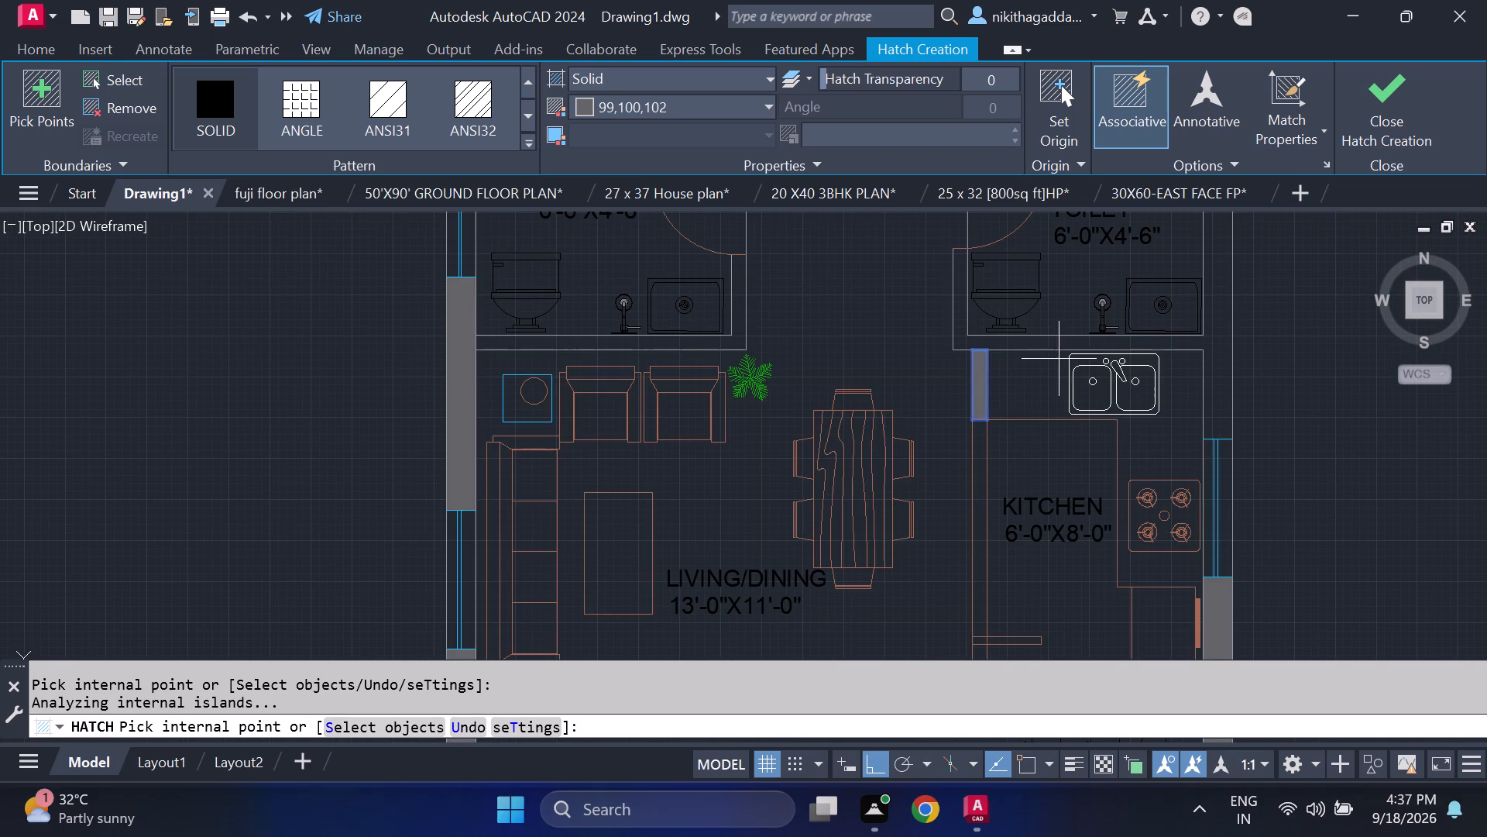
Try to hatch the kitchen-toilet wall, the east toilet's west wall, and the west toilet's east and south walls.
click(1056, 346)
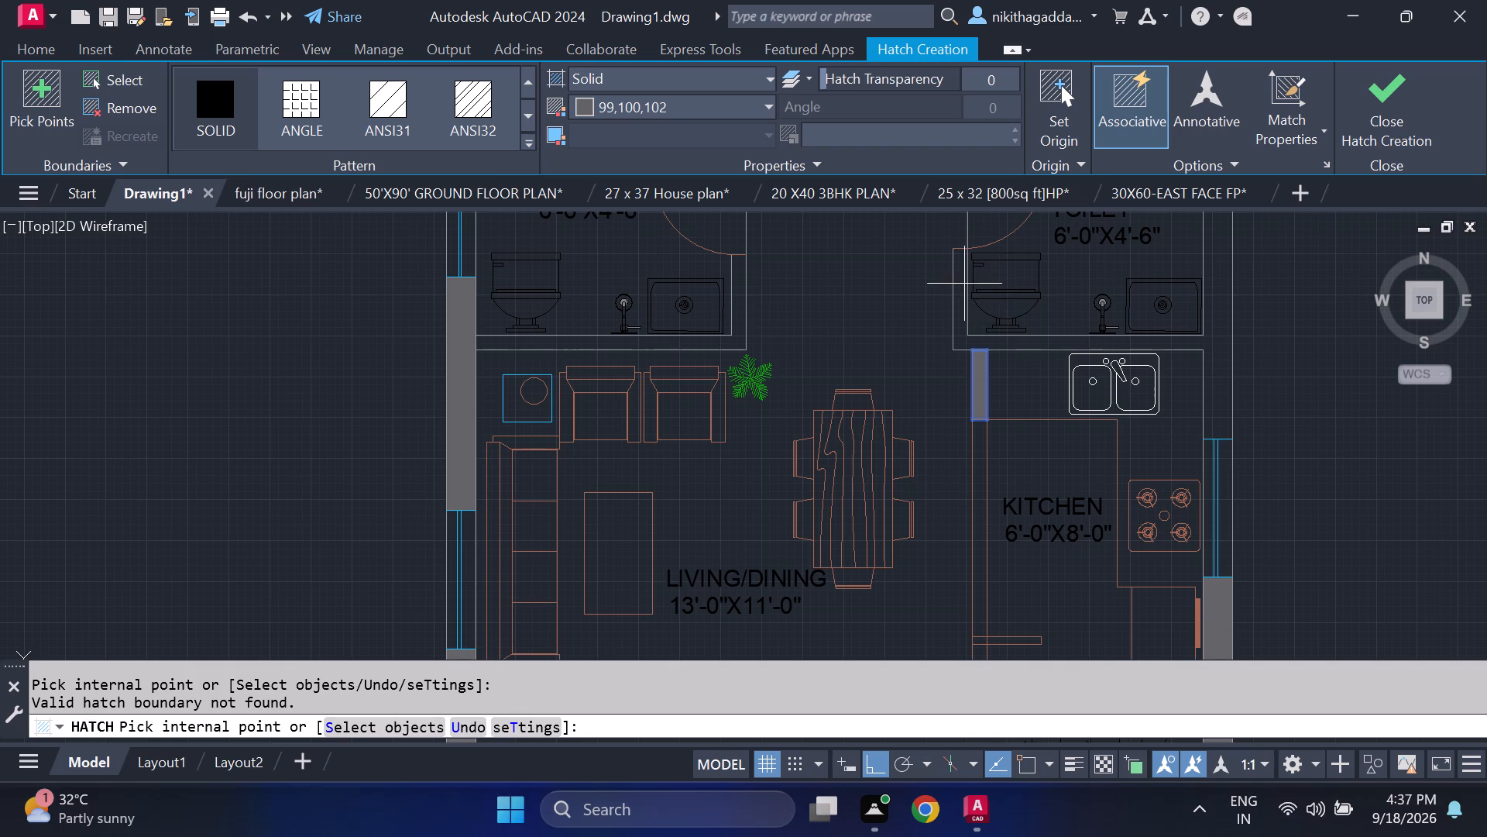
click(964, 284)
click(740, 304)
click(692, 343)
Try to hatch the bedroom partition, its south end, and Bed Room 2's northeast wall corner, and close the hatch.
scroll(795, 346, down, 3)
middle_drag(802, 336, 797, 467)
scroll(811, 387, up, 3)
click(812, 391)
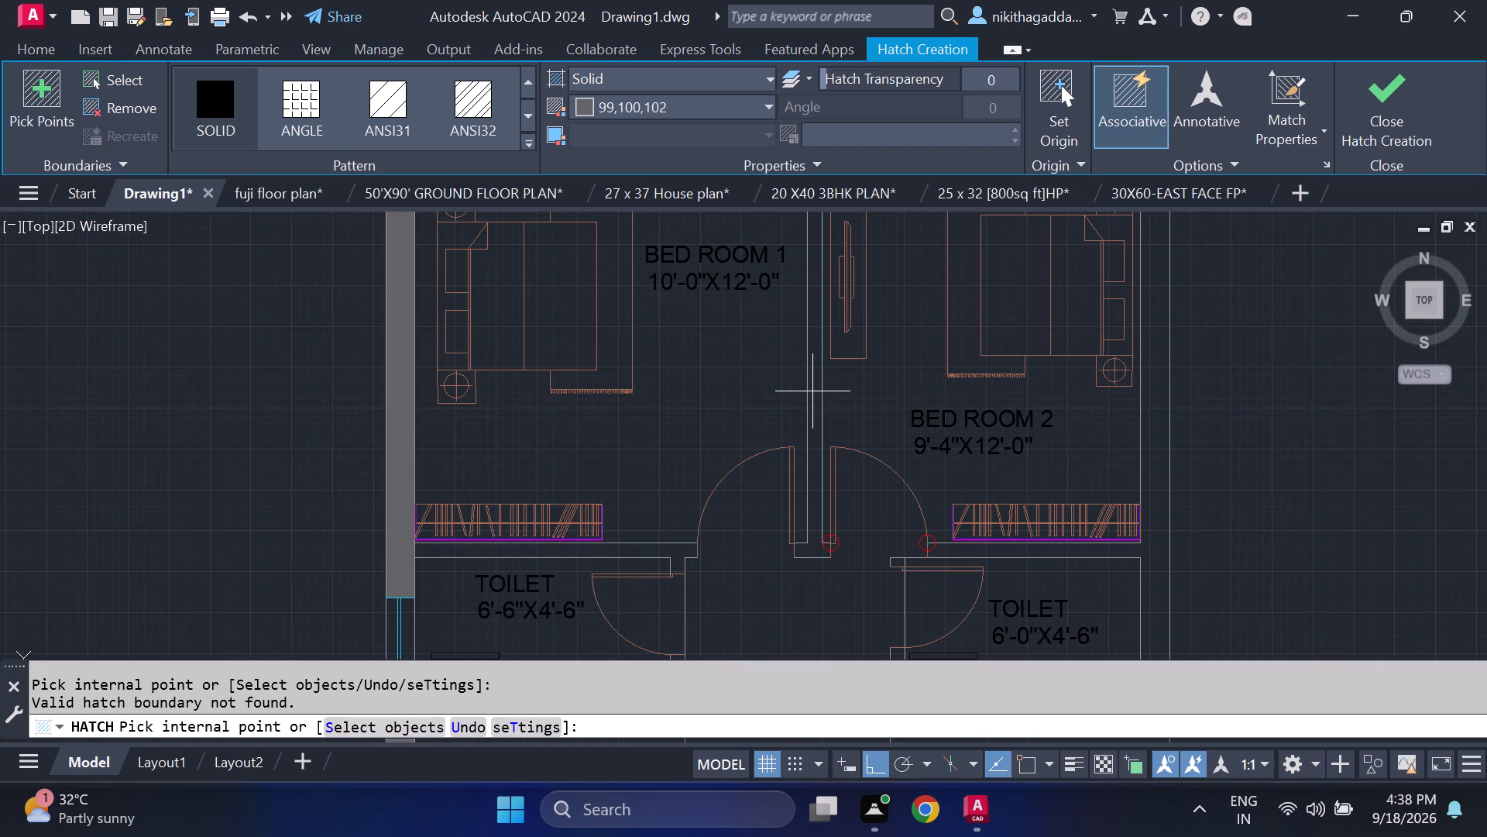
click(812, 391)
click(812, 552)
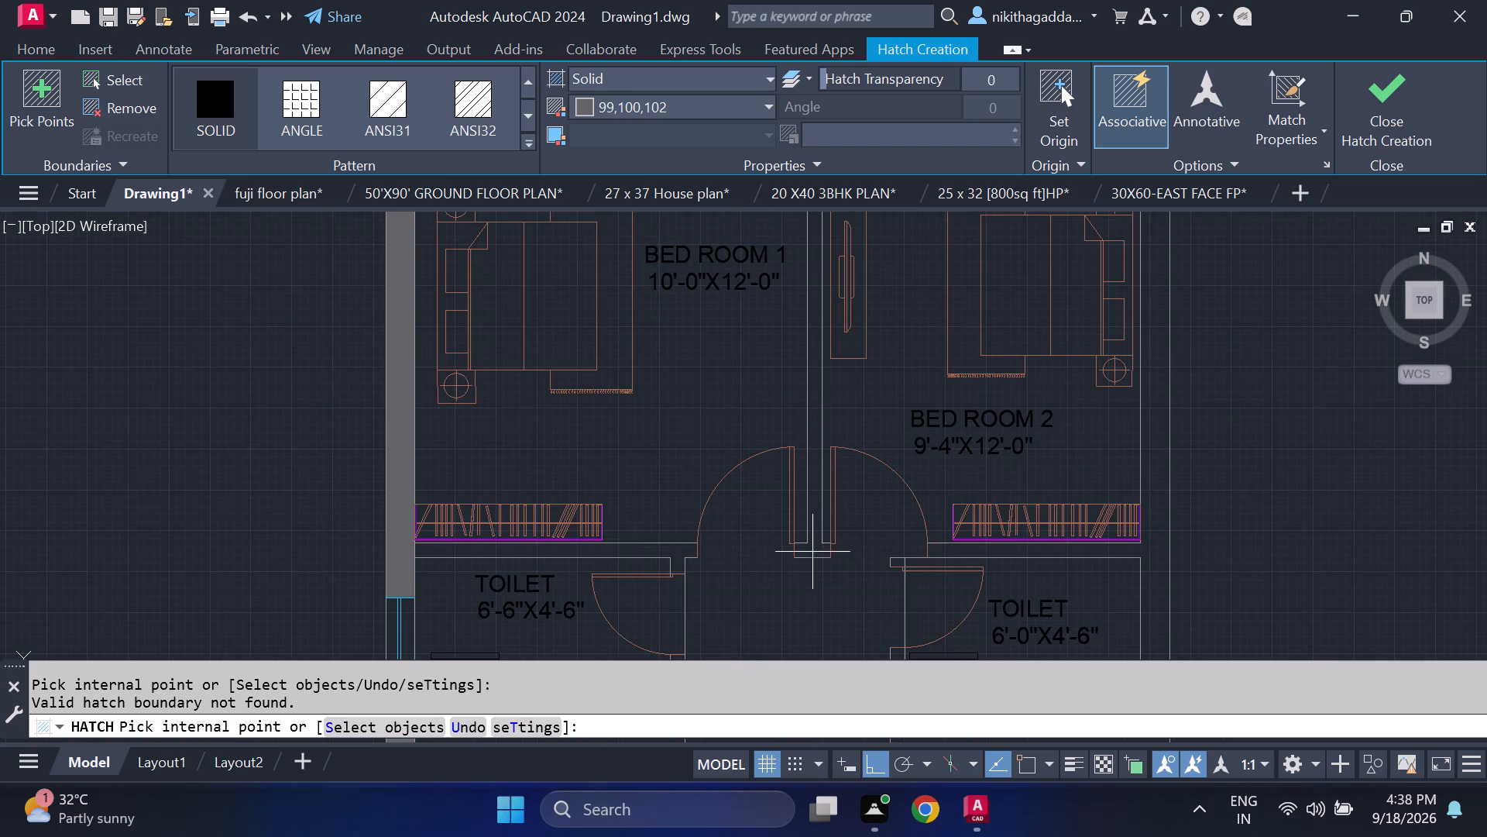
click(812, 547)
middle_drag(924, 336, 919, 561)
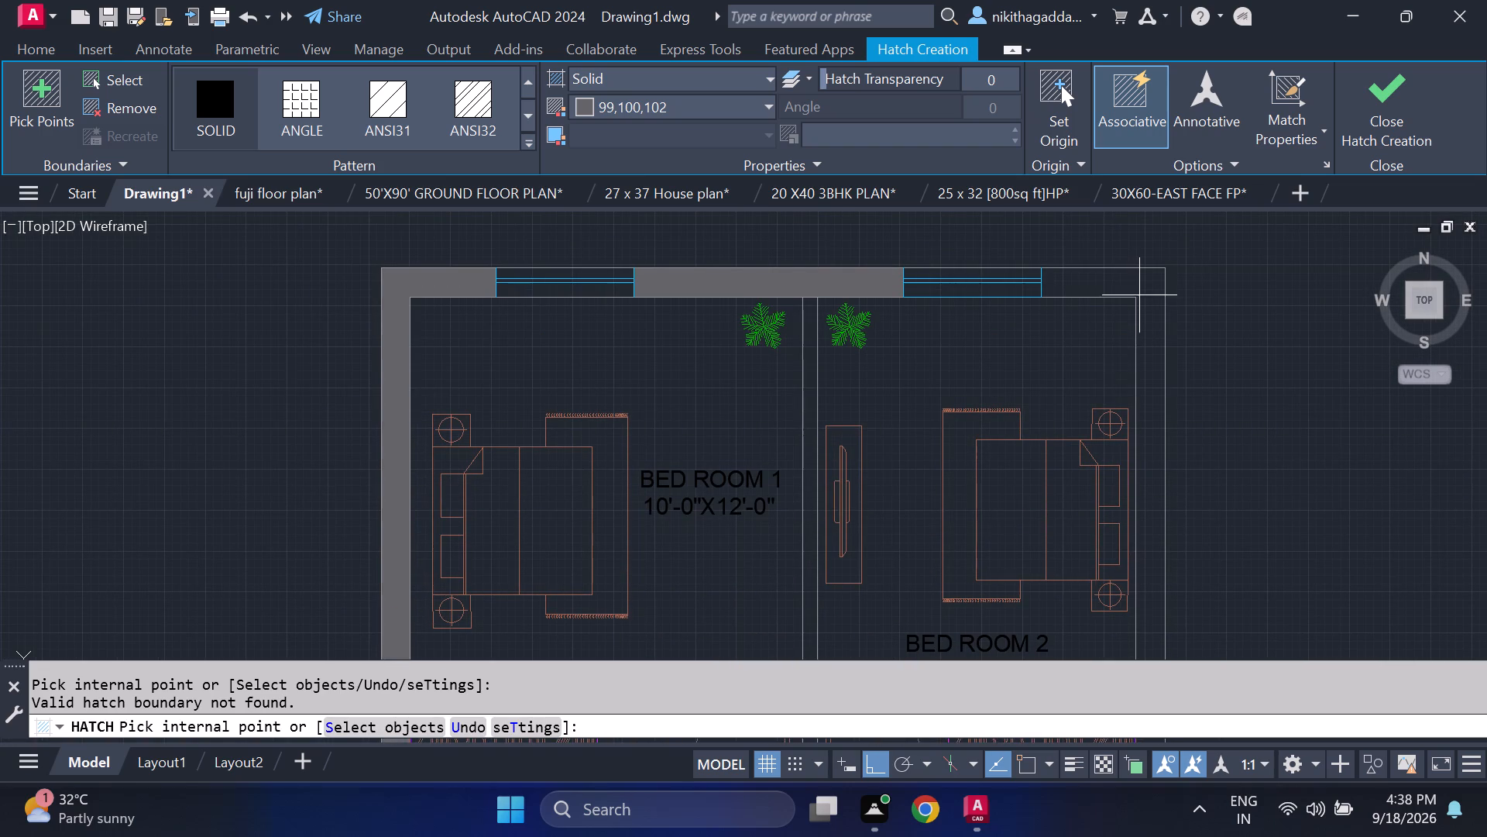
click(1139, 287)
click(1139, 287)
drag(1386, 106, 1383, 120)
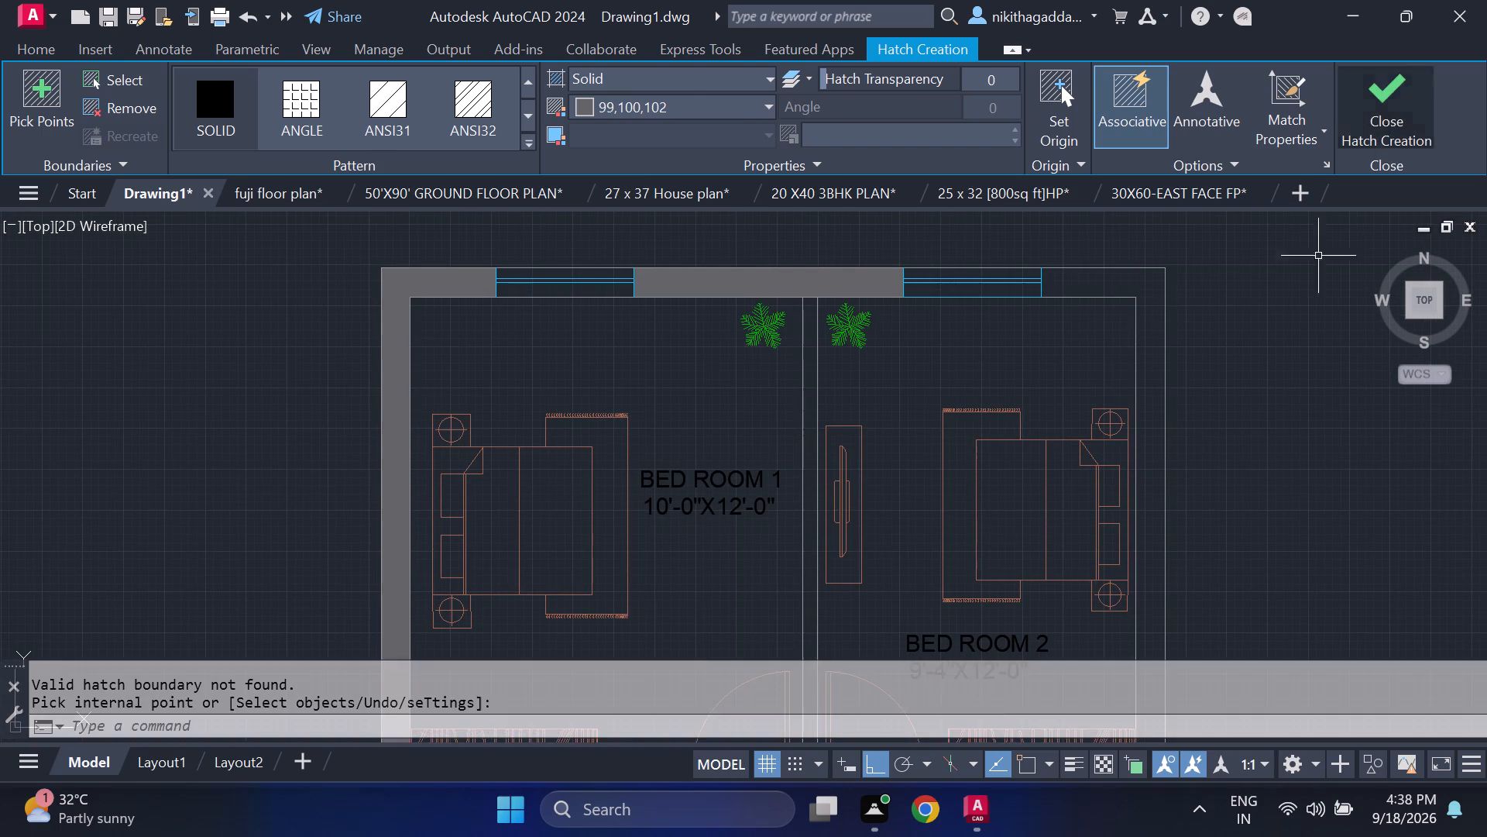
Solid-fill the west toilet's south and east walls and the wall between that toilet and Bed Room 1.
scroll(1199, 398, down, 5)
middle_drag(1164, 507, 939, 421)
scroll(951, 384, up, 3)
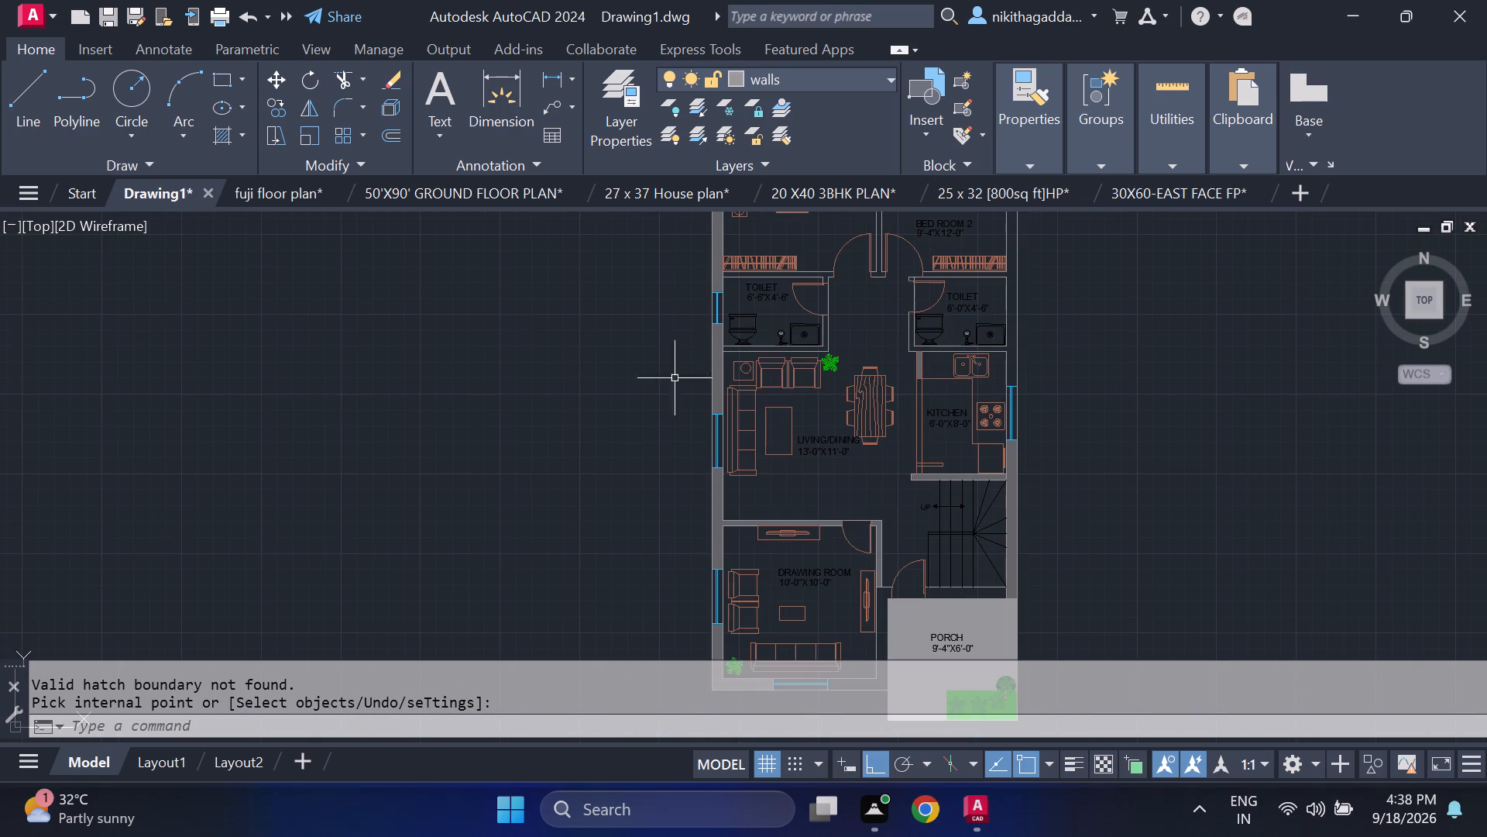
scroll(788, 346, up, 1)
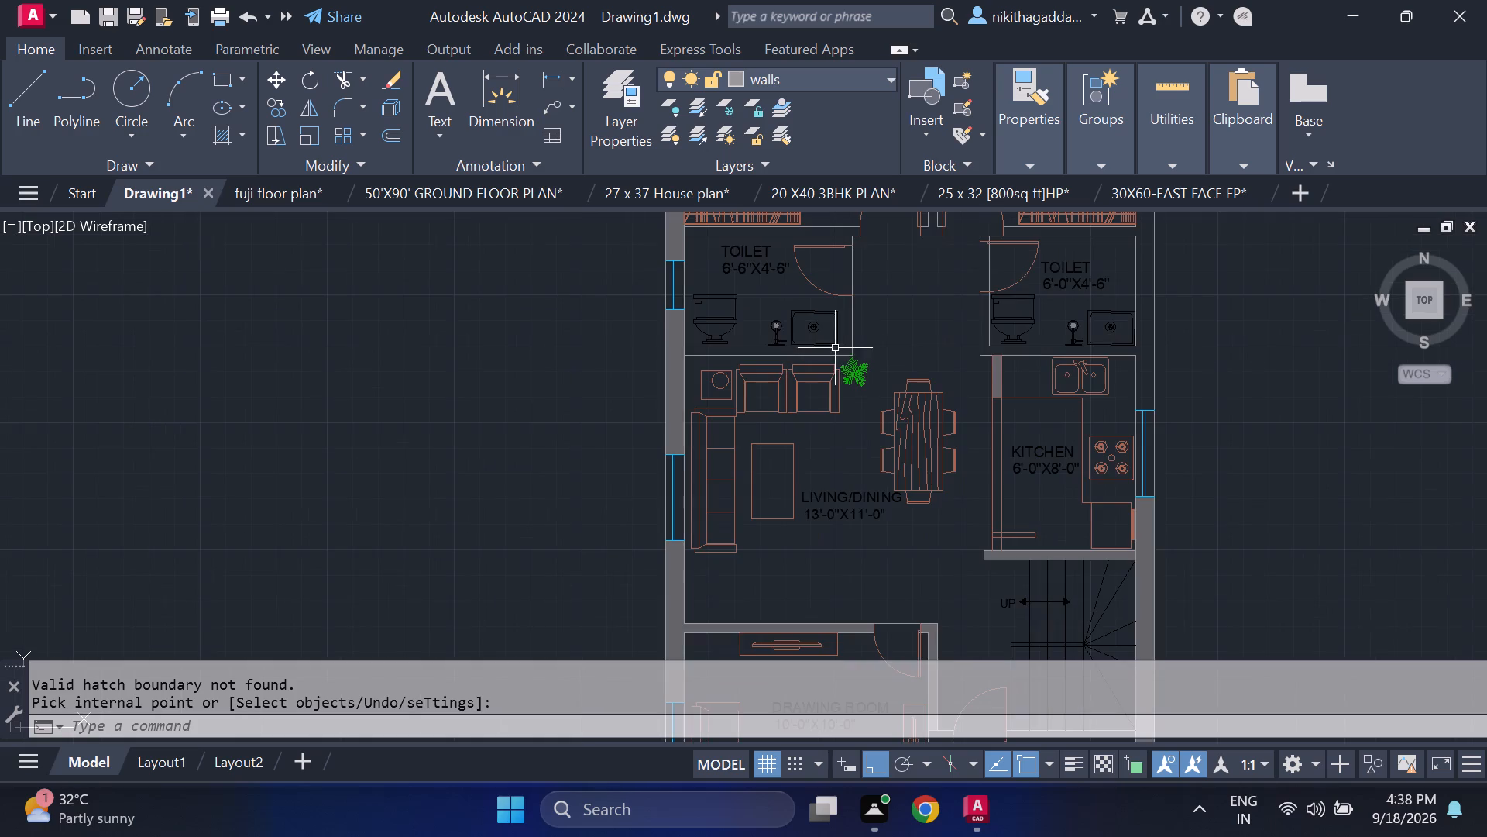
middle_drag(878, 362, 687, 513)
scroll(679, 503, up, 1)
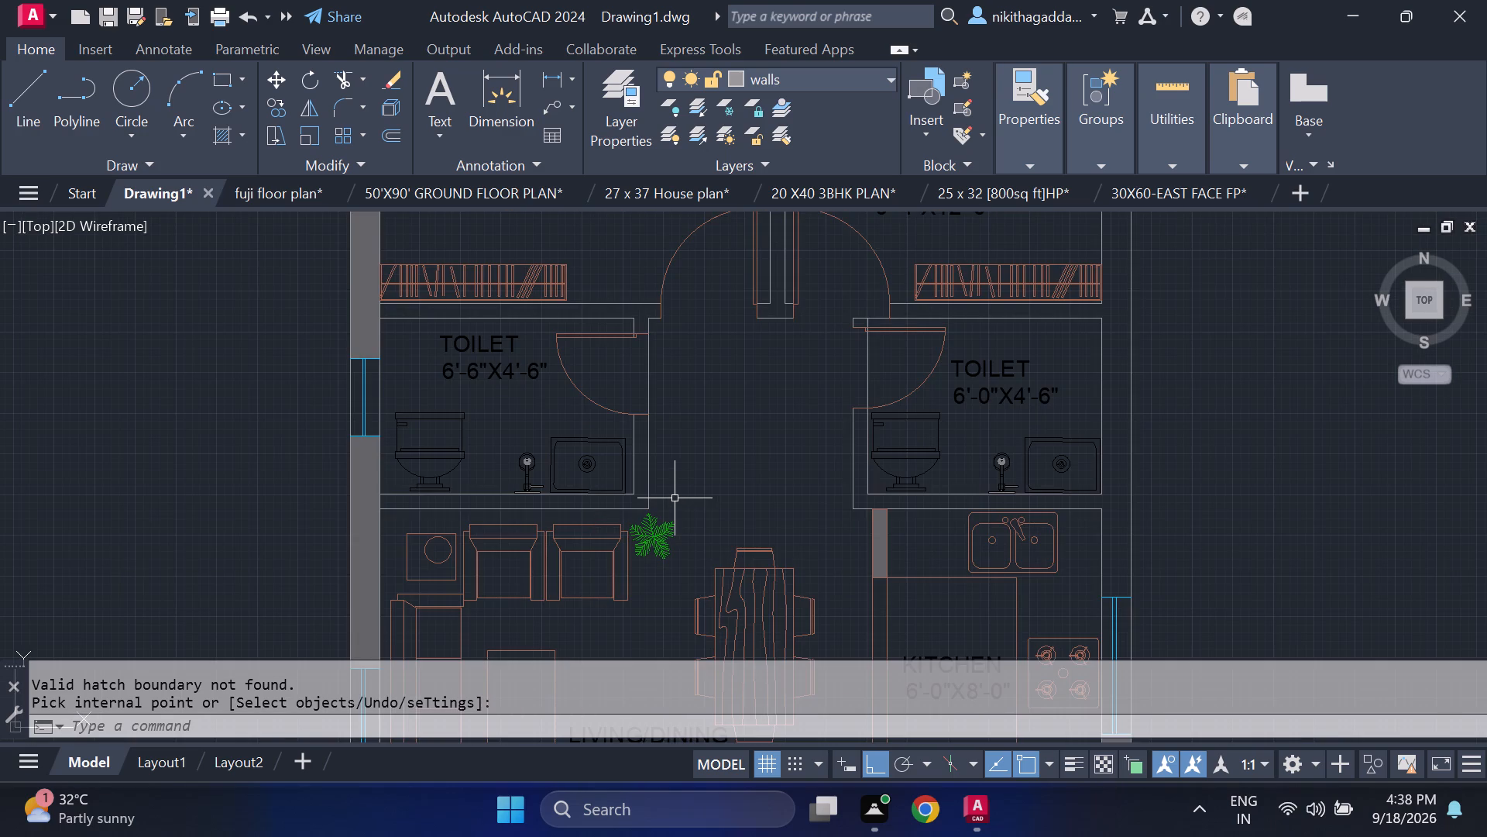
text(hatch)
key(Return)
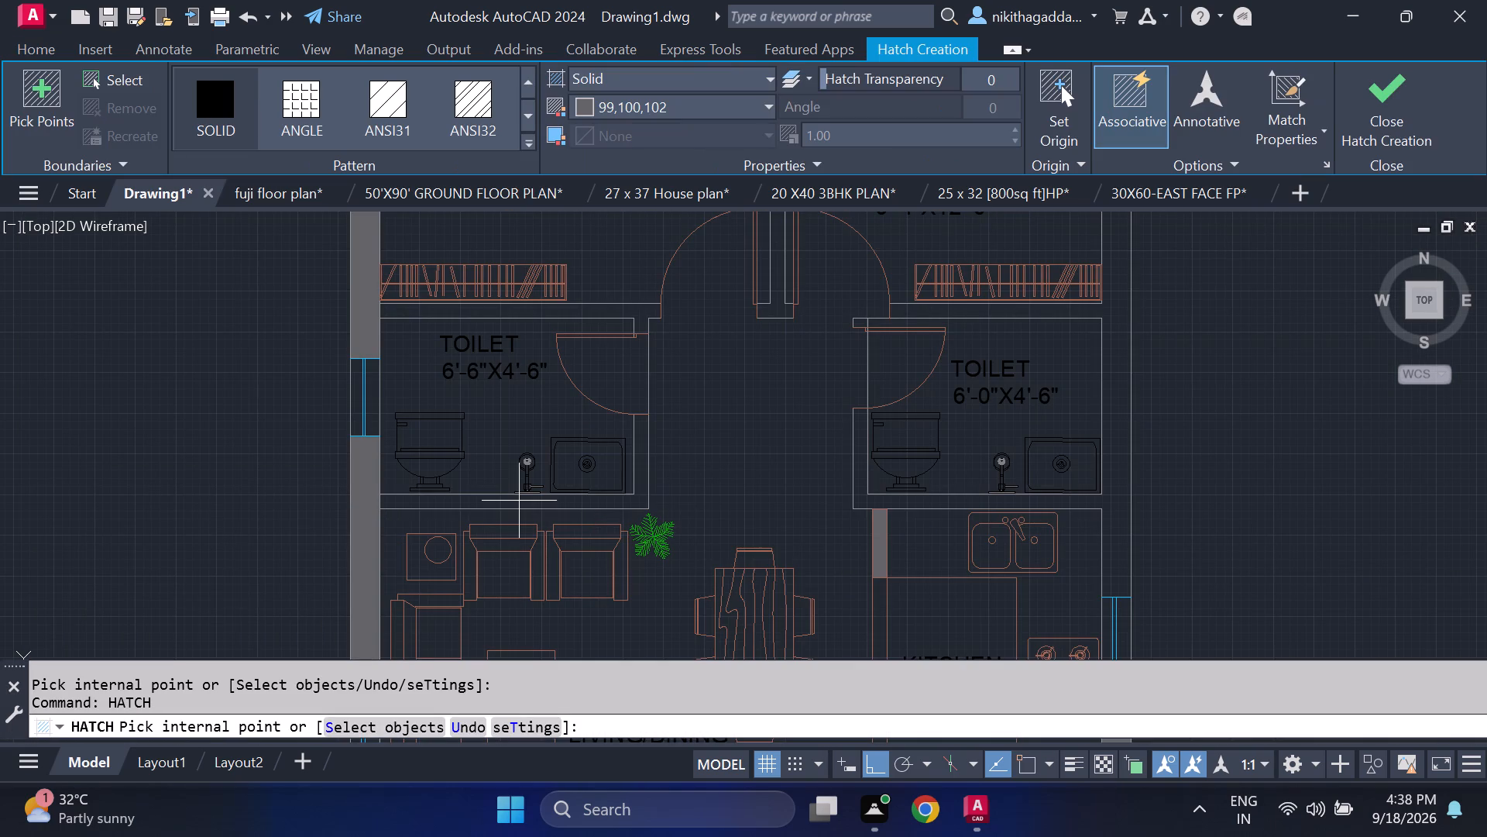
click(517, 505)
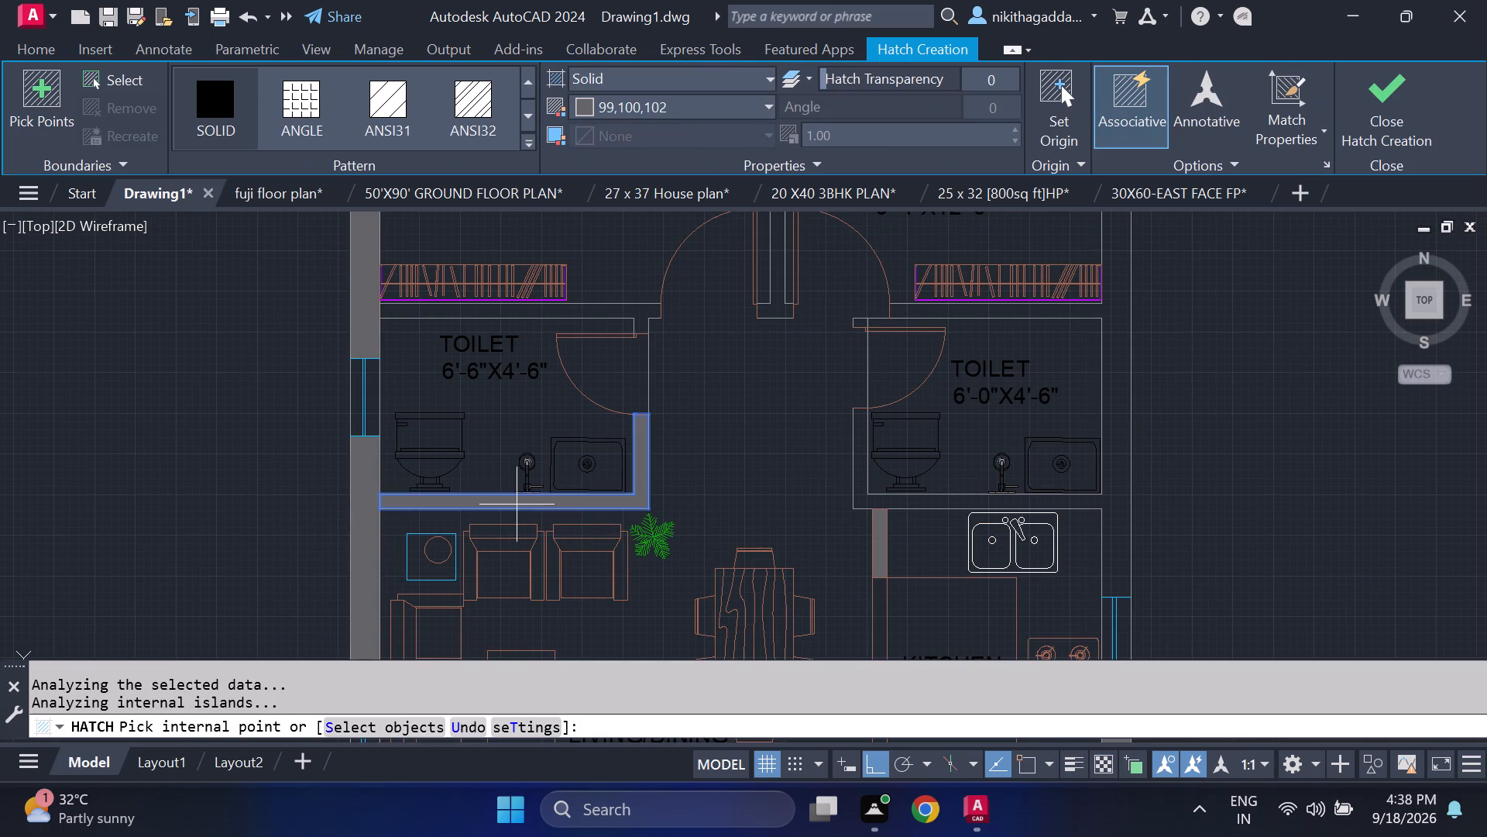
click(591, 313)
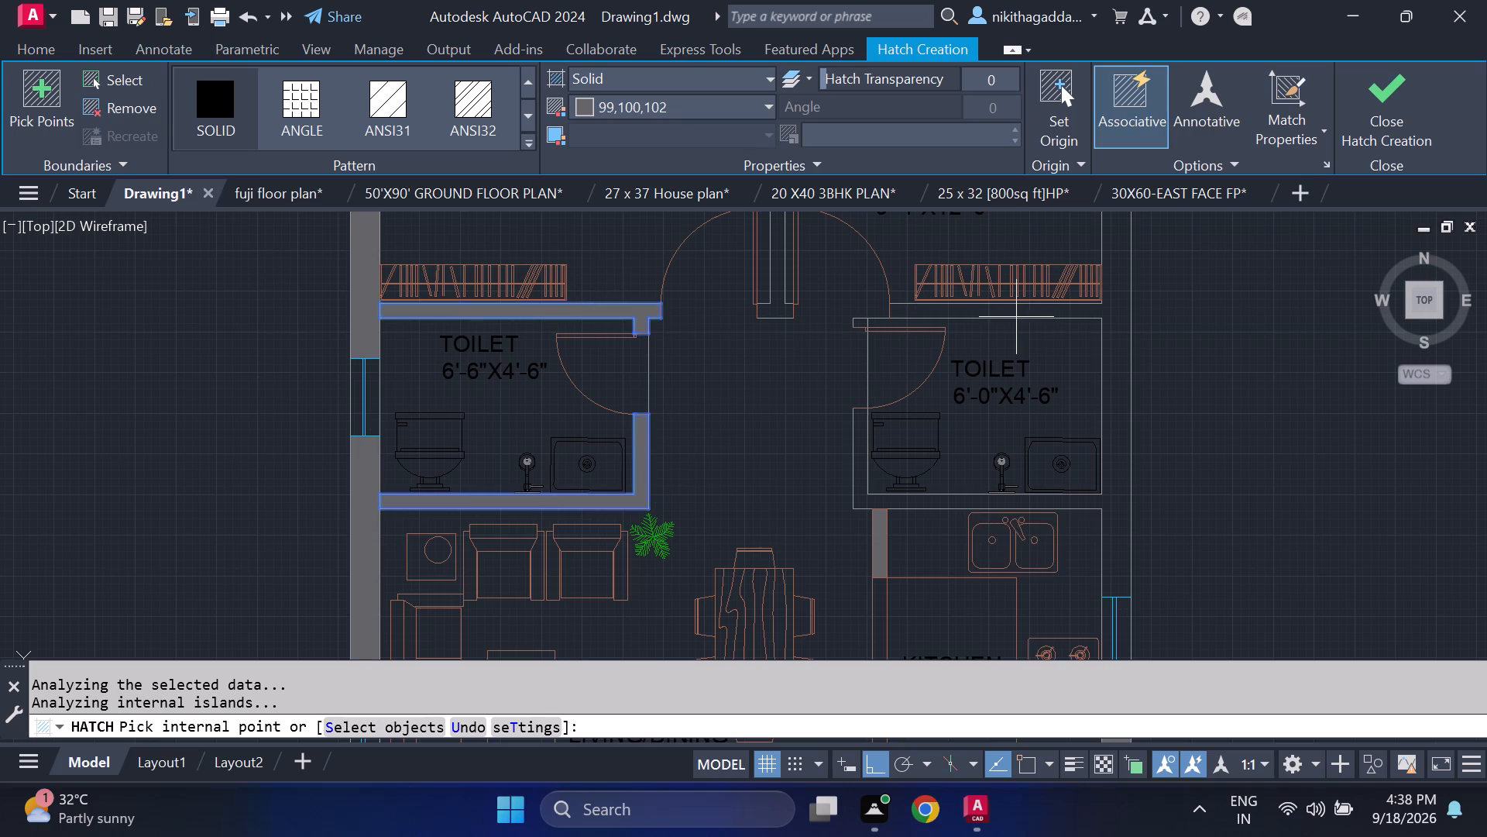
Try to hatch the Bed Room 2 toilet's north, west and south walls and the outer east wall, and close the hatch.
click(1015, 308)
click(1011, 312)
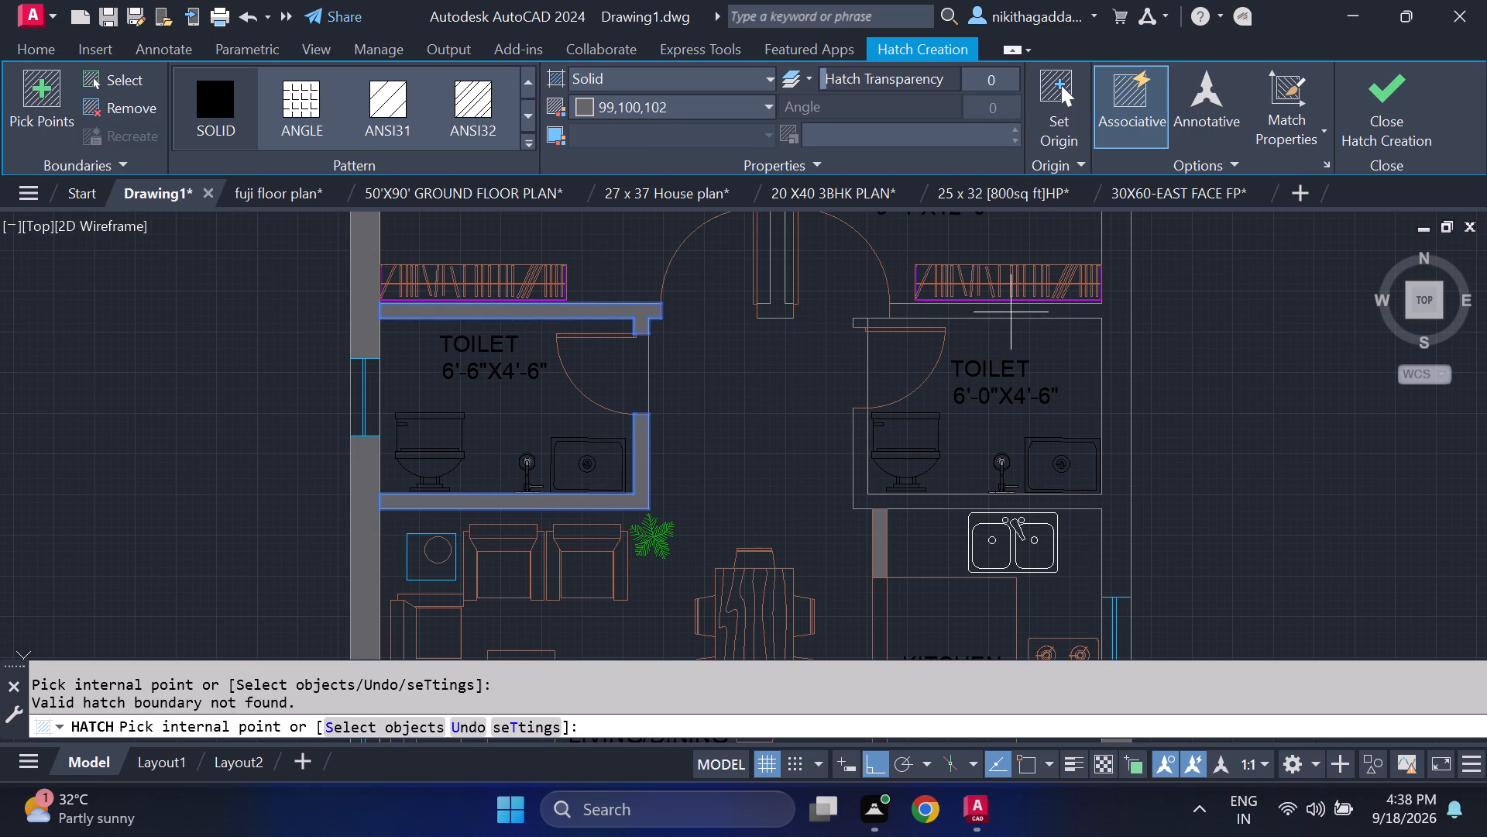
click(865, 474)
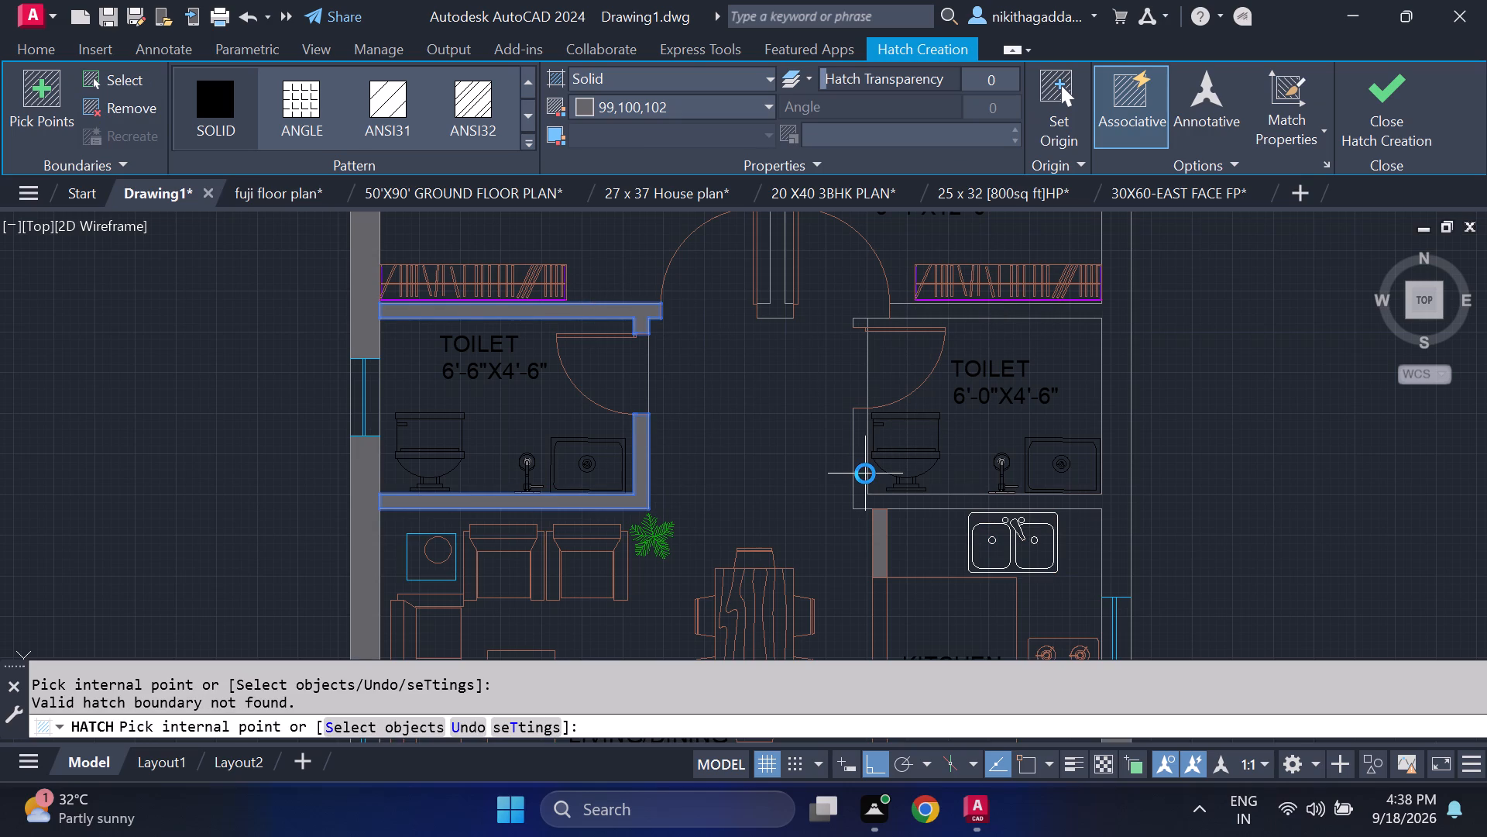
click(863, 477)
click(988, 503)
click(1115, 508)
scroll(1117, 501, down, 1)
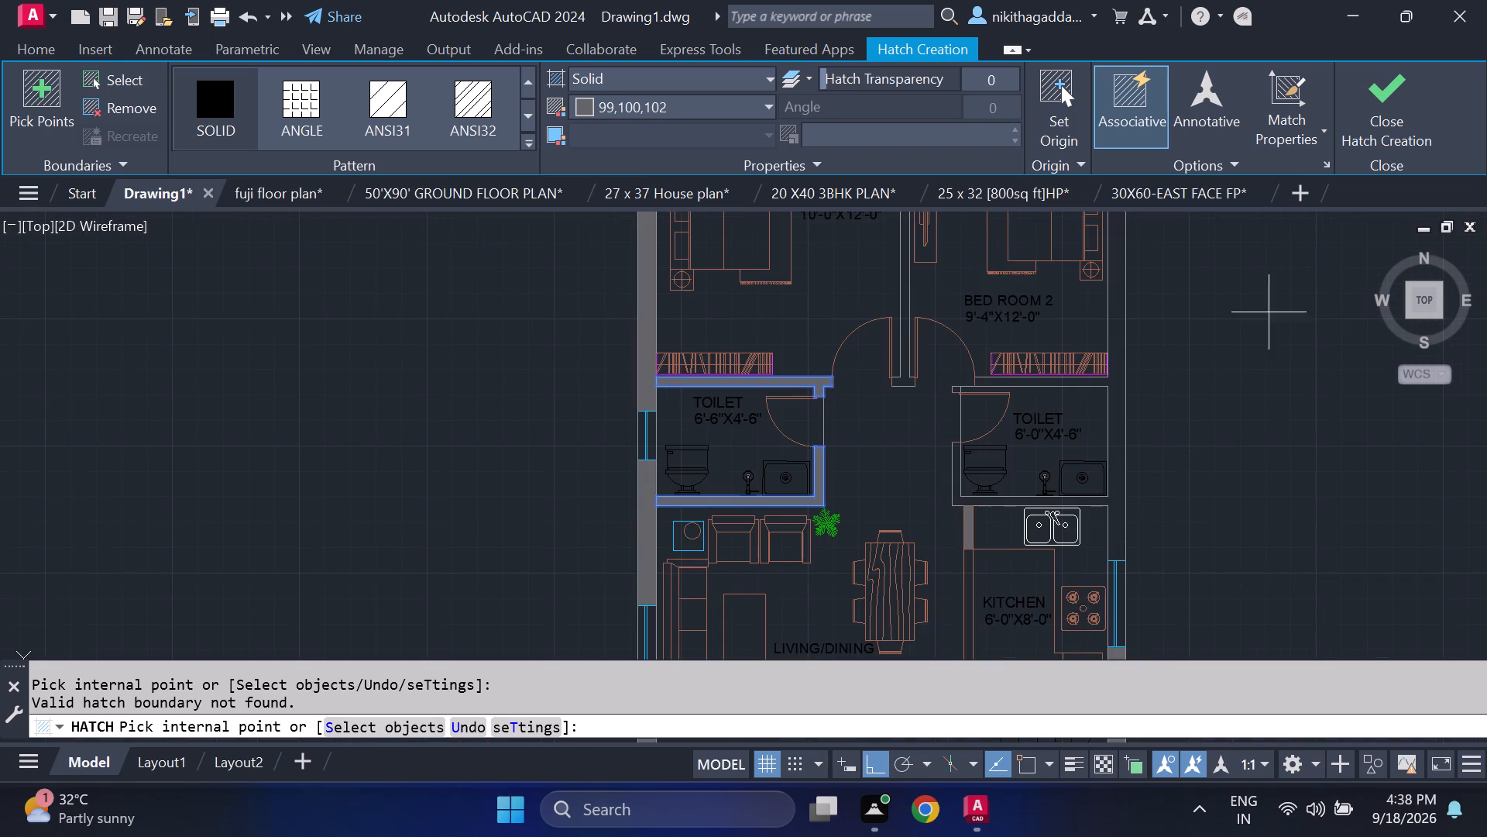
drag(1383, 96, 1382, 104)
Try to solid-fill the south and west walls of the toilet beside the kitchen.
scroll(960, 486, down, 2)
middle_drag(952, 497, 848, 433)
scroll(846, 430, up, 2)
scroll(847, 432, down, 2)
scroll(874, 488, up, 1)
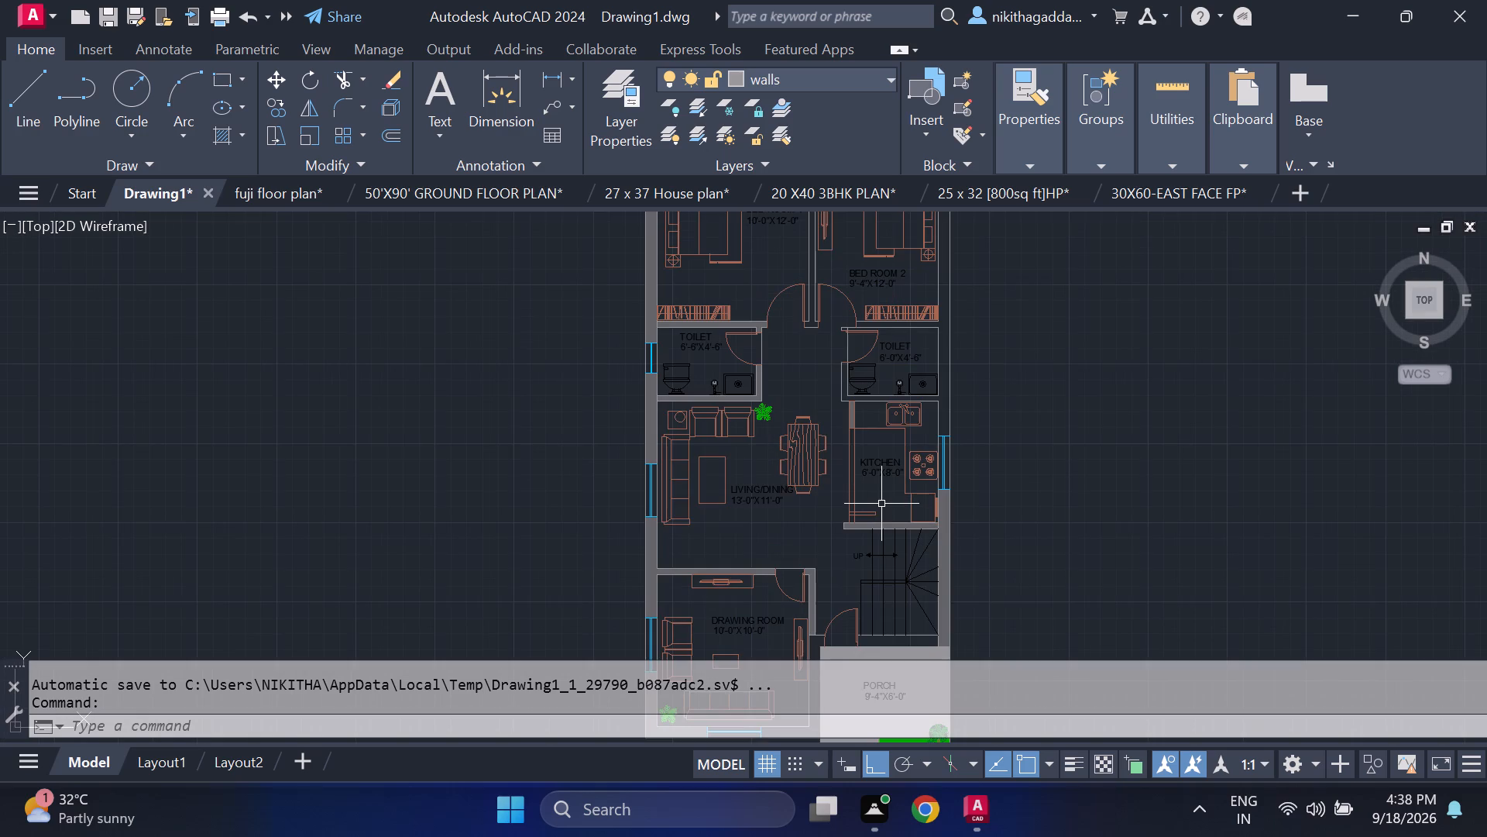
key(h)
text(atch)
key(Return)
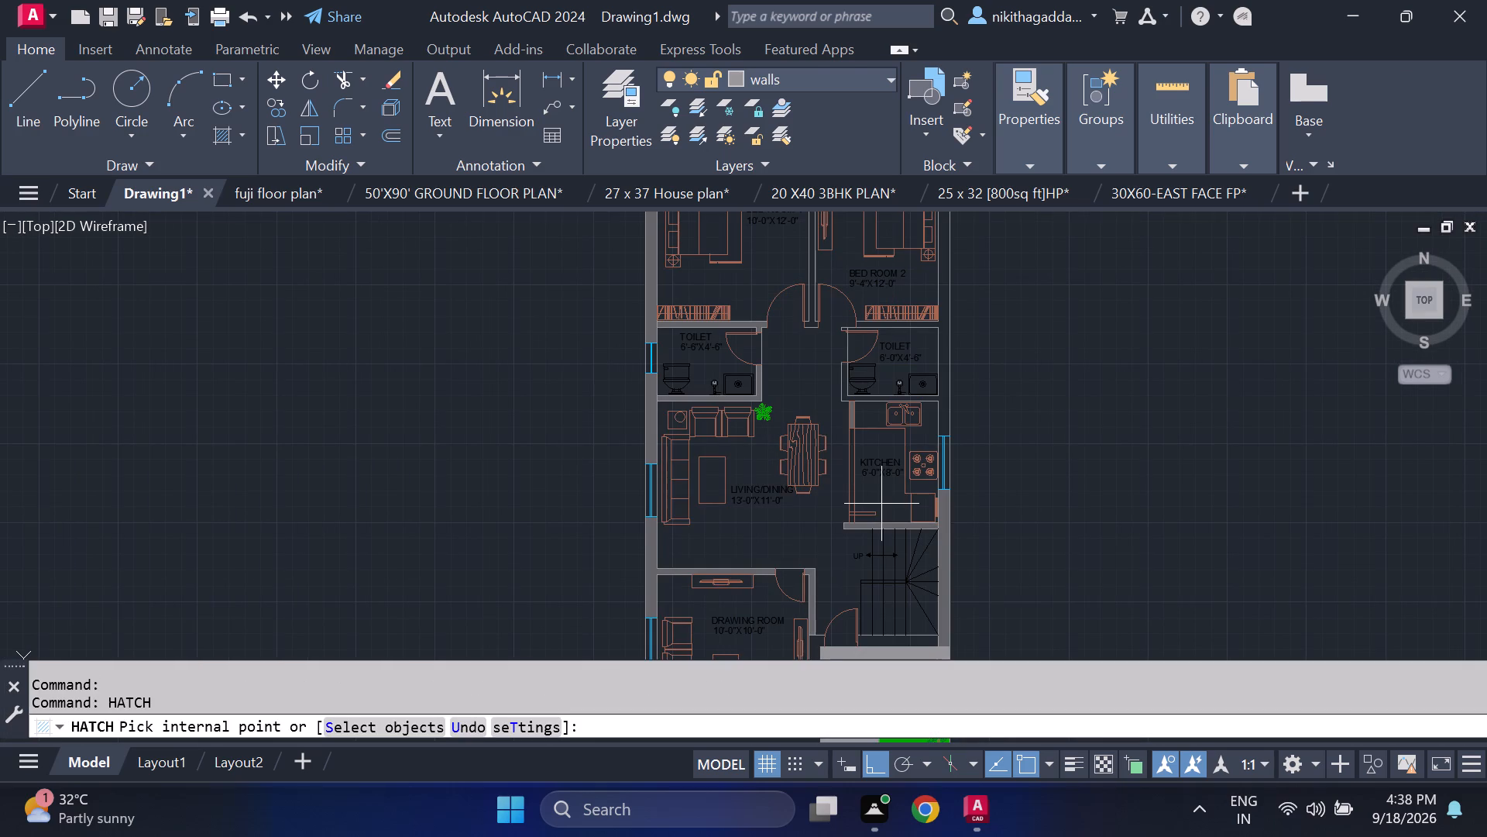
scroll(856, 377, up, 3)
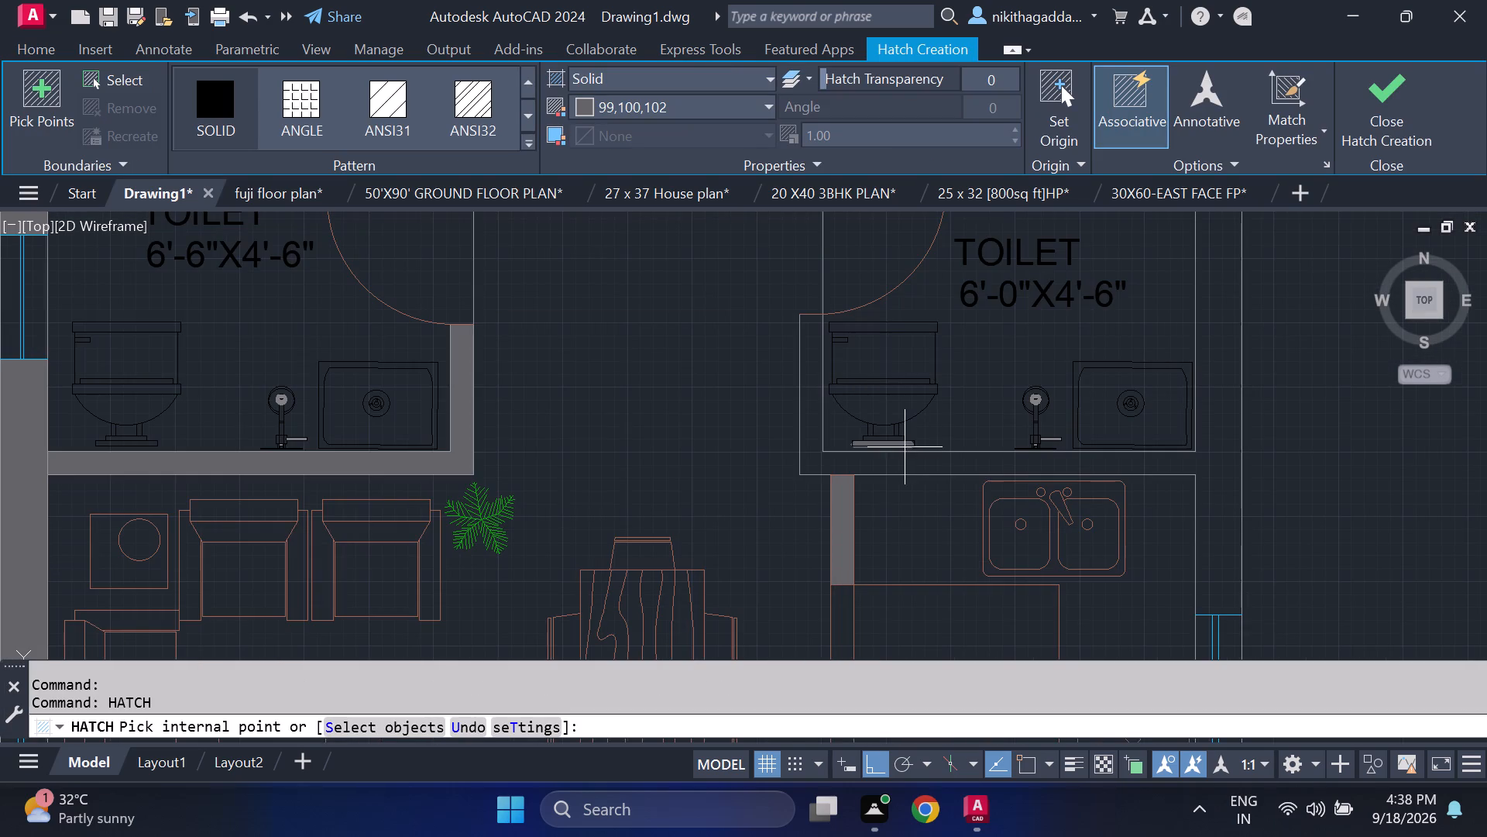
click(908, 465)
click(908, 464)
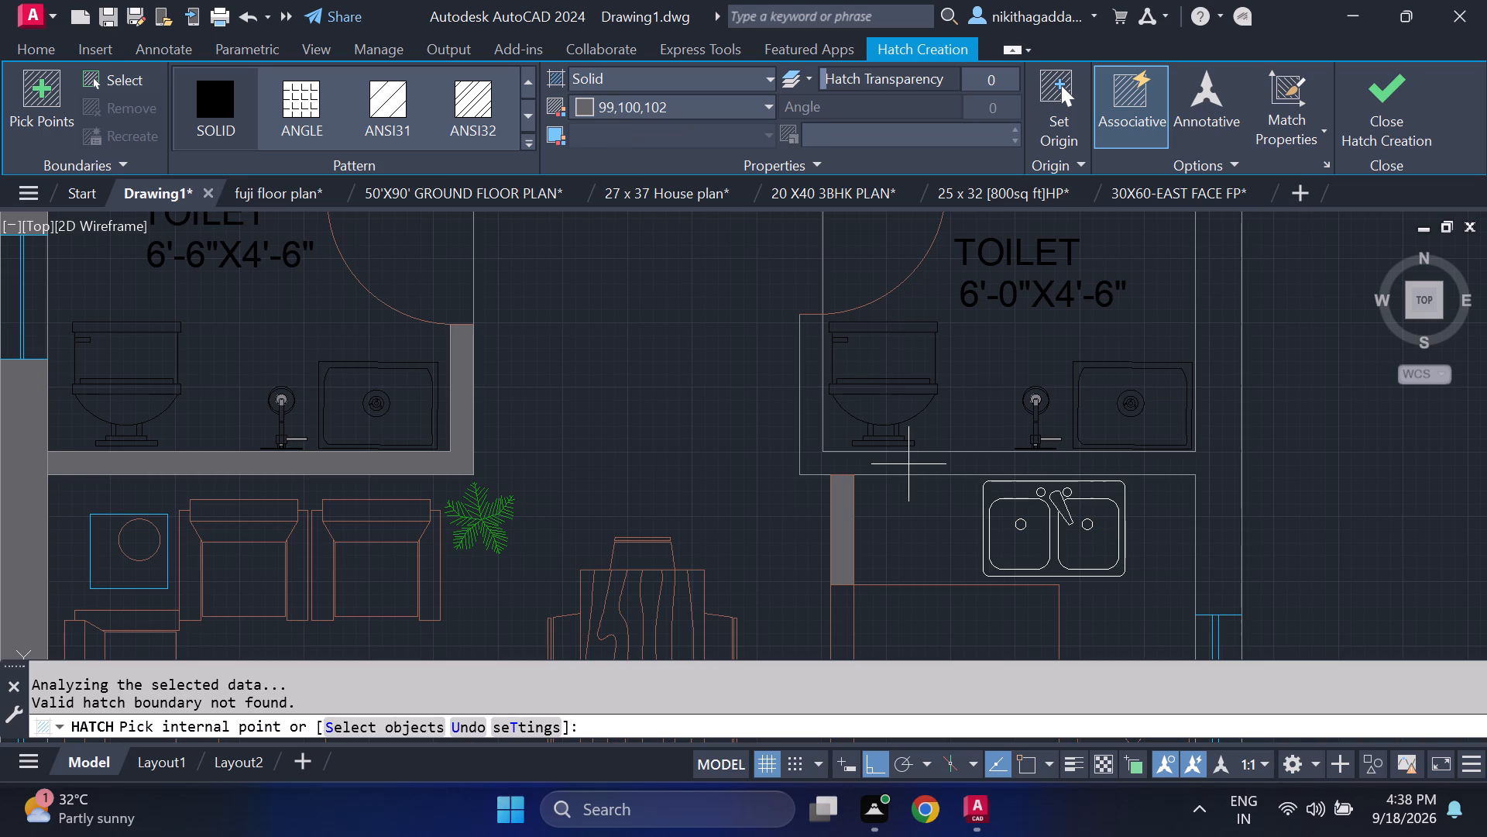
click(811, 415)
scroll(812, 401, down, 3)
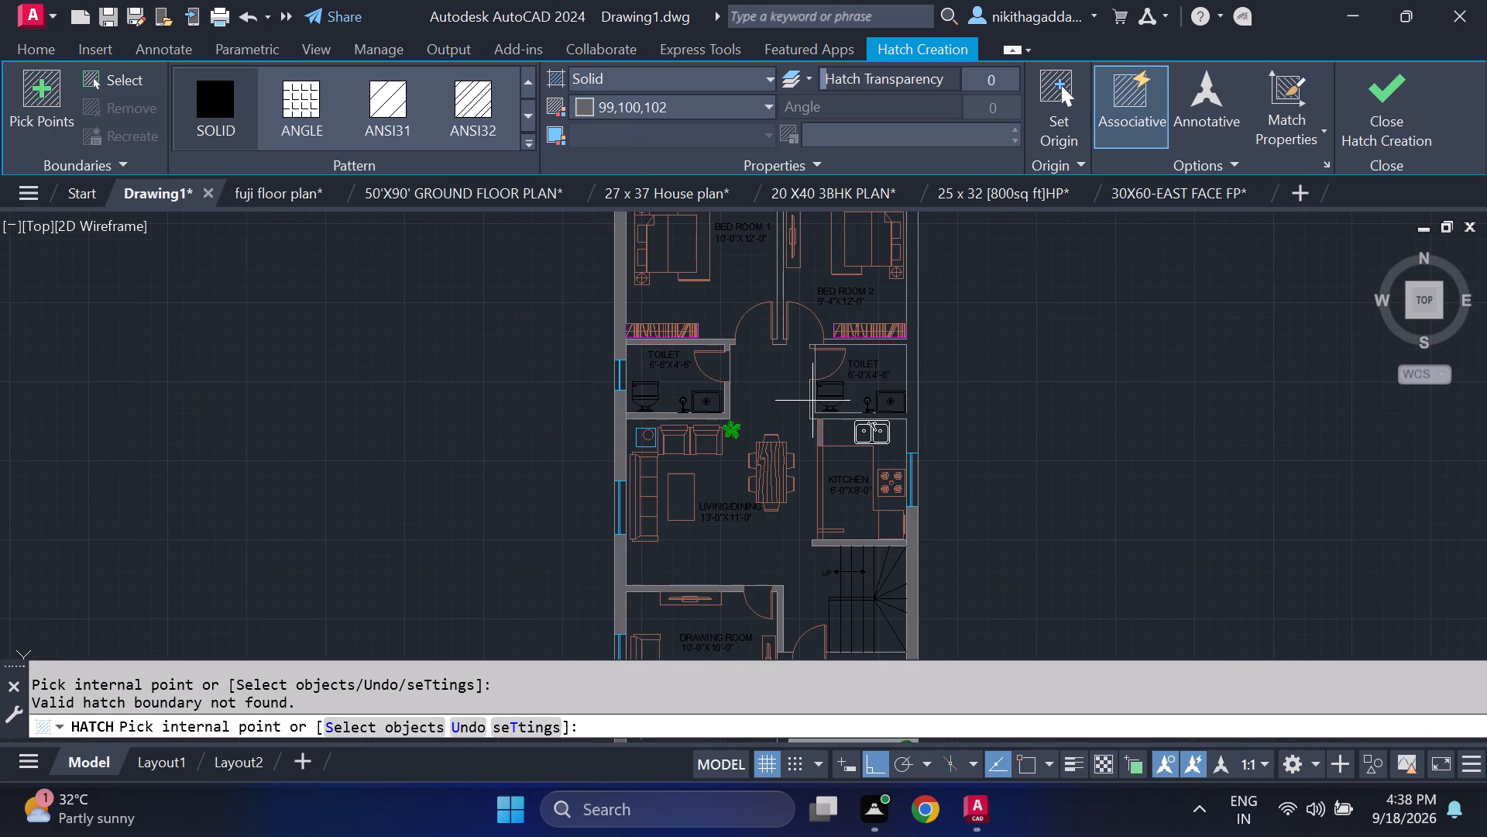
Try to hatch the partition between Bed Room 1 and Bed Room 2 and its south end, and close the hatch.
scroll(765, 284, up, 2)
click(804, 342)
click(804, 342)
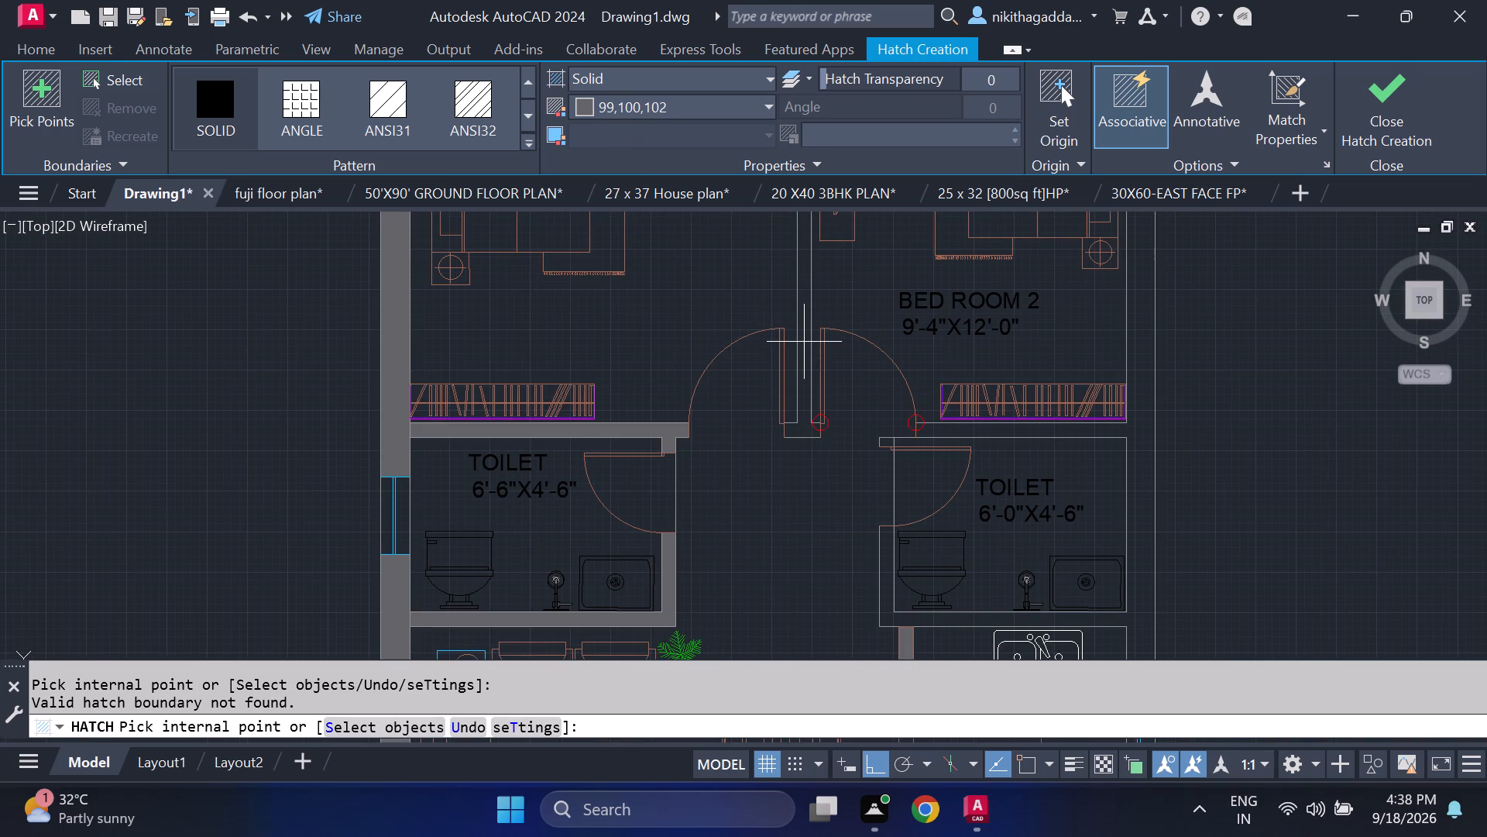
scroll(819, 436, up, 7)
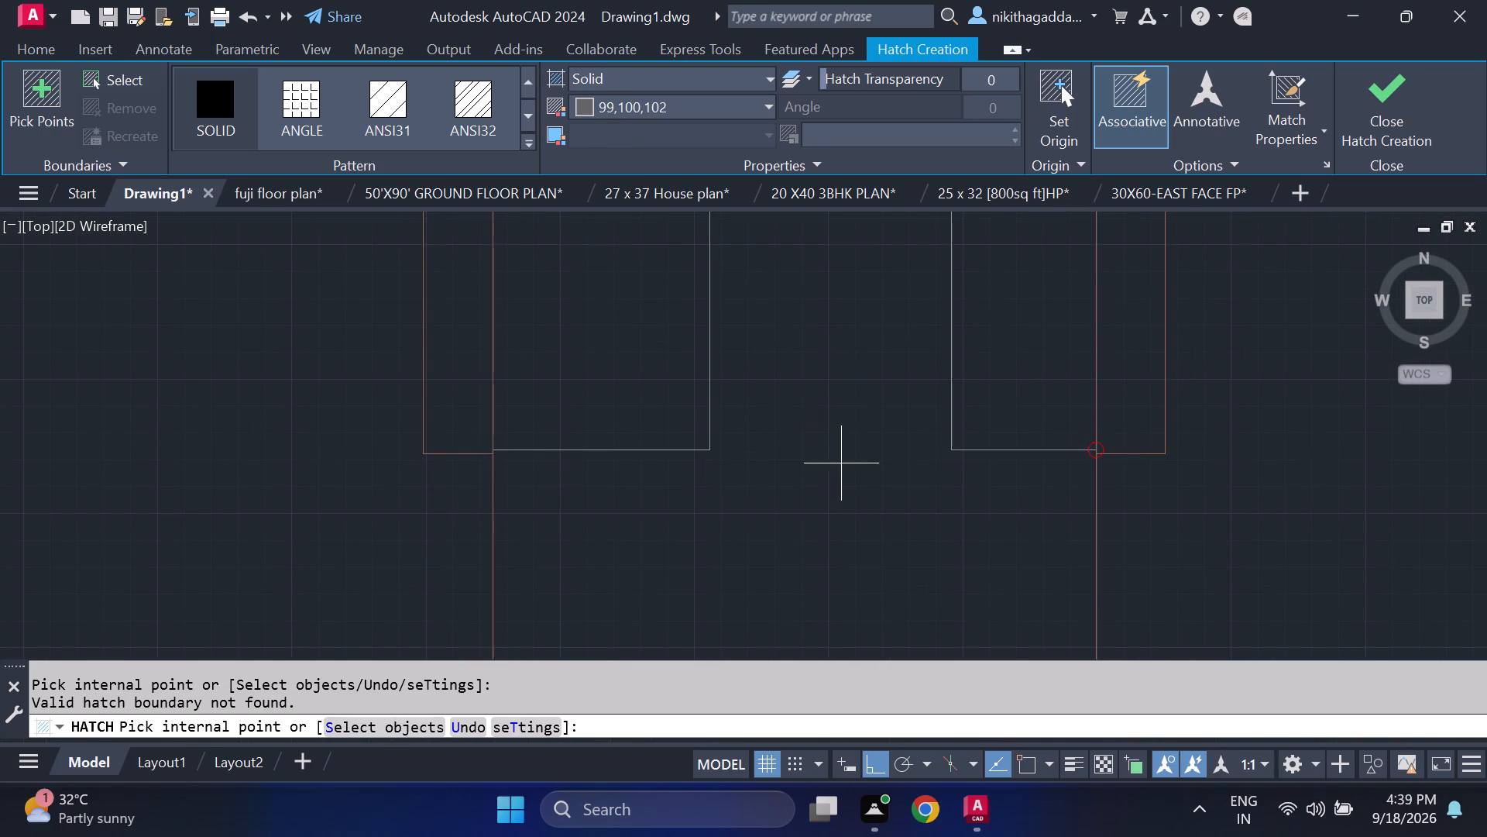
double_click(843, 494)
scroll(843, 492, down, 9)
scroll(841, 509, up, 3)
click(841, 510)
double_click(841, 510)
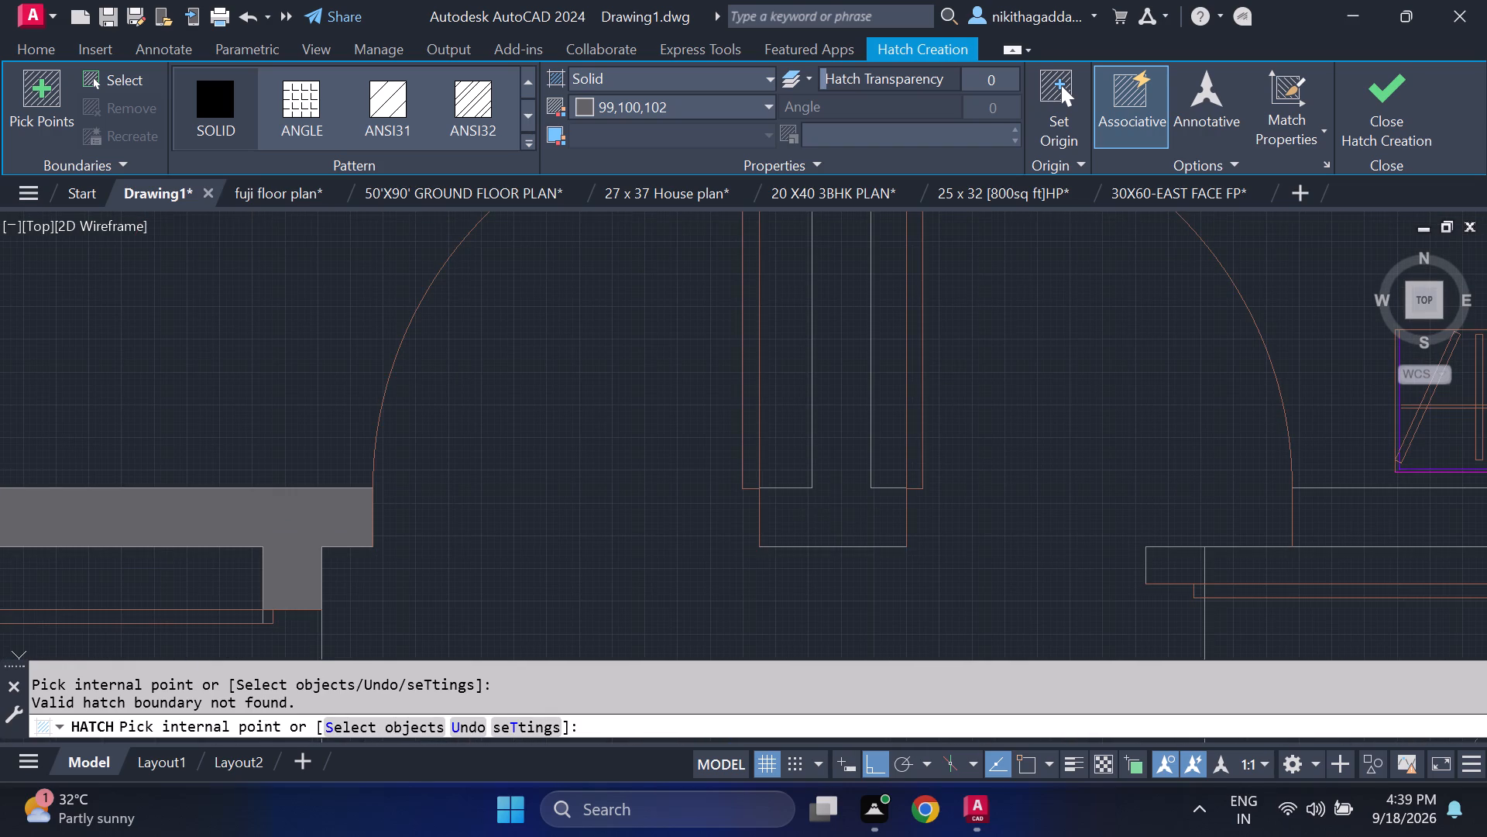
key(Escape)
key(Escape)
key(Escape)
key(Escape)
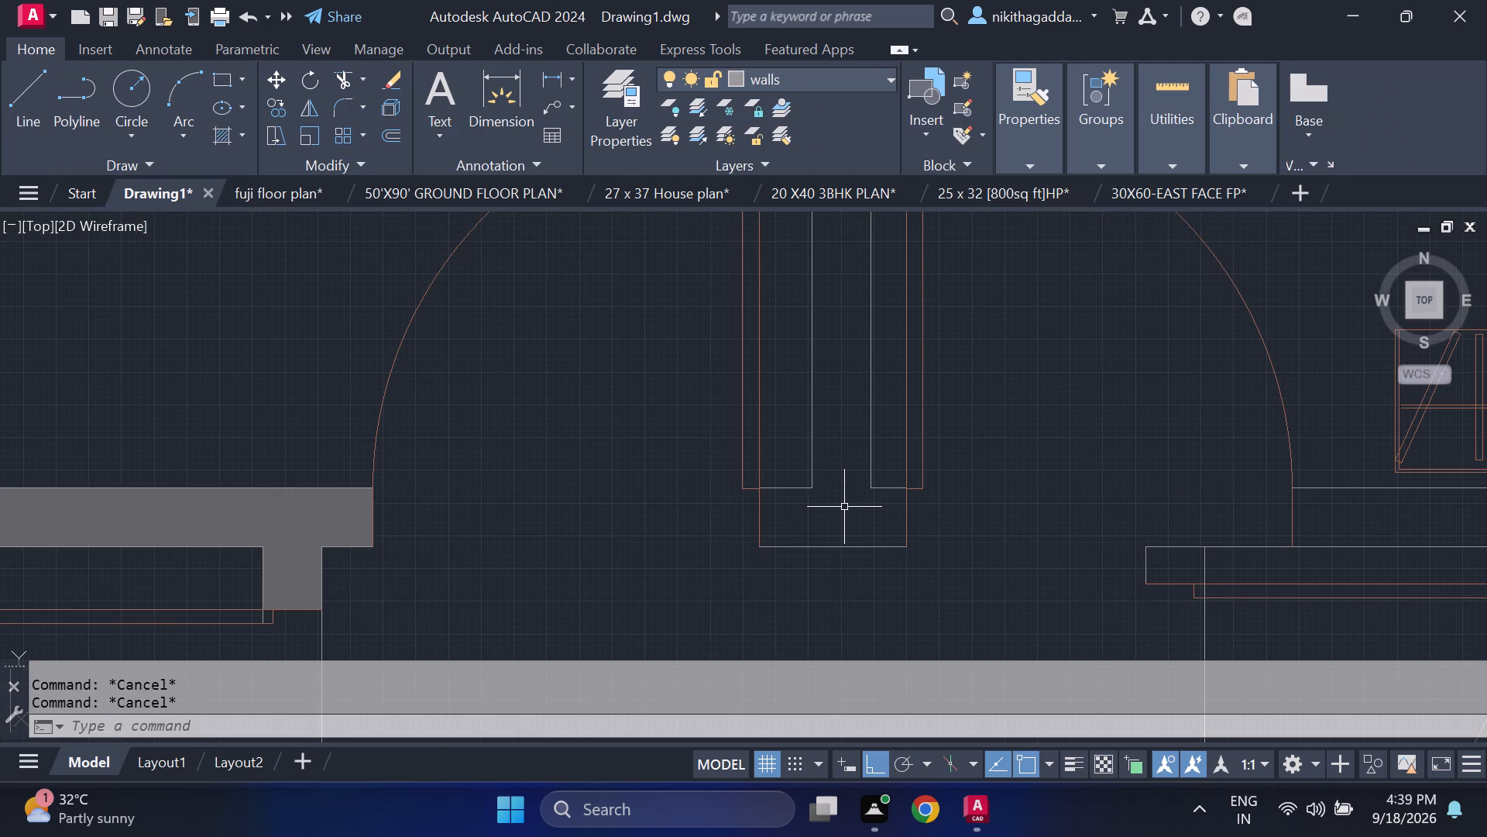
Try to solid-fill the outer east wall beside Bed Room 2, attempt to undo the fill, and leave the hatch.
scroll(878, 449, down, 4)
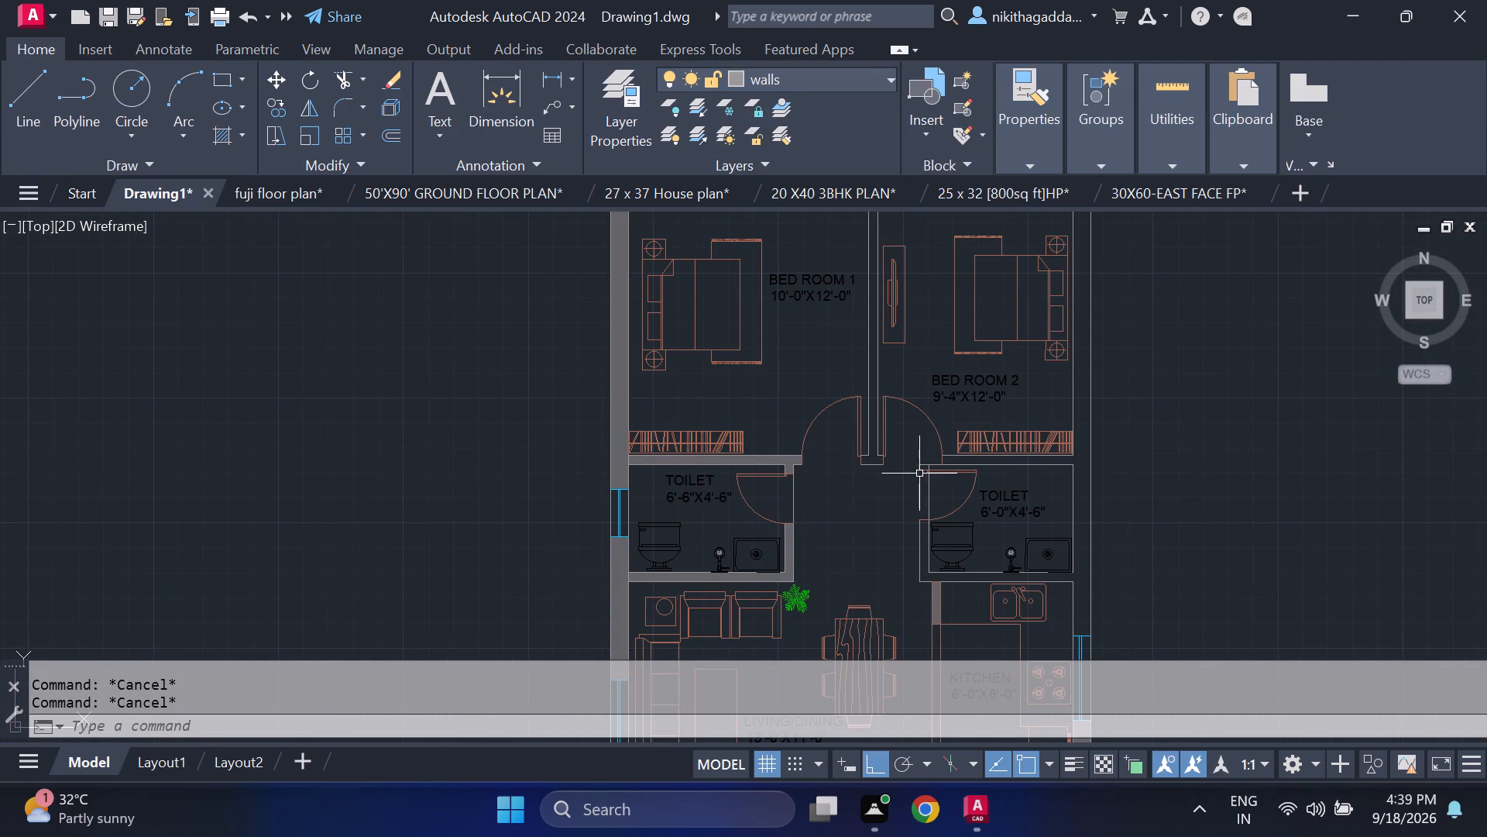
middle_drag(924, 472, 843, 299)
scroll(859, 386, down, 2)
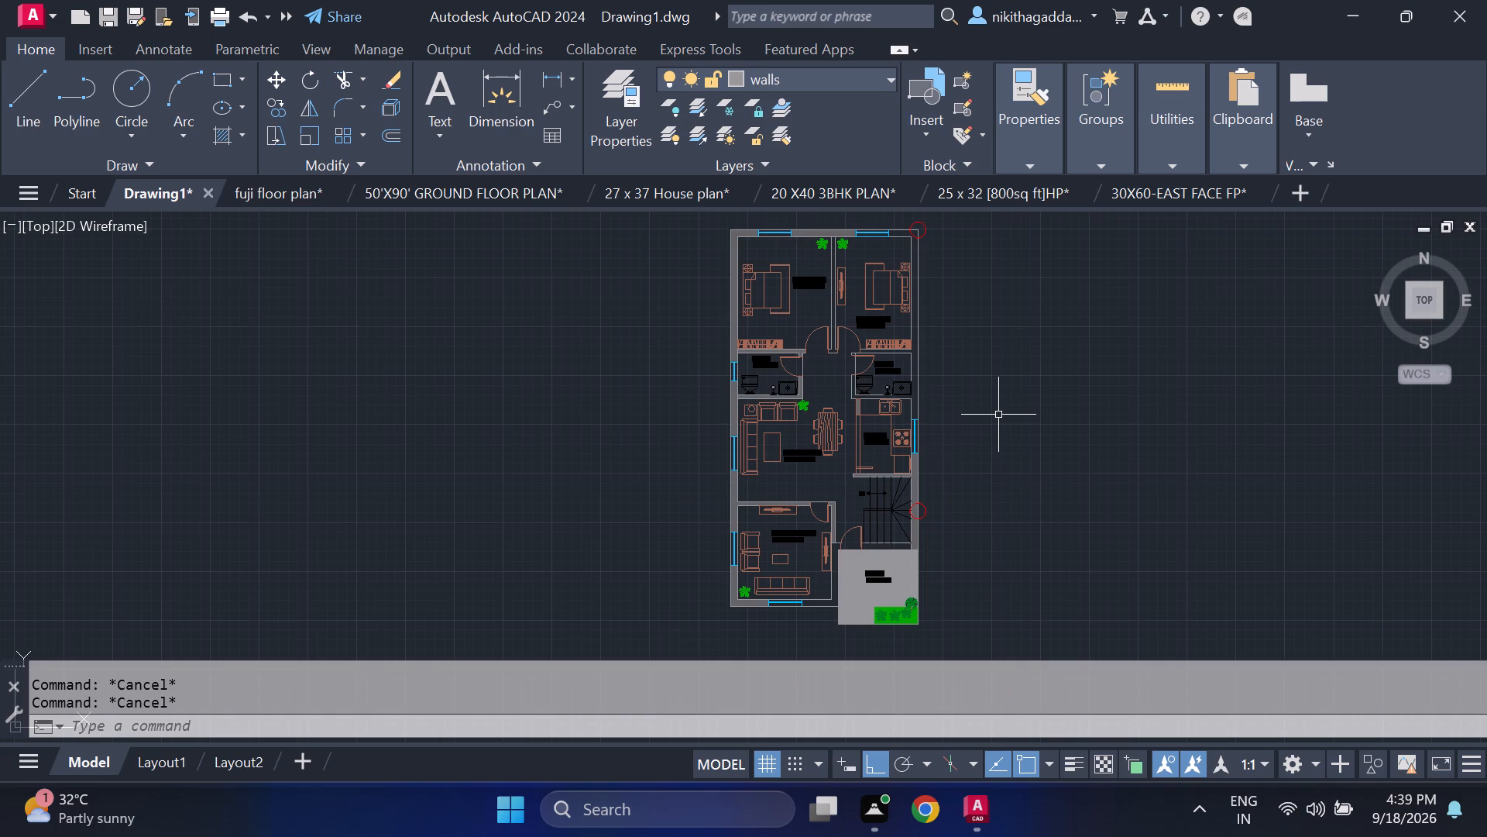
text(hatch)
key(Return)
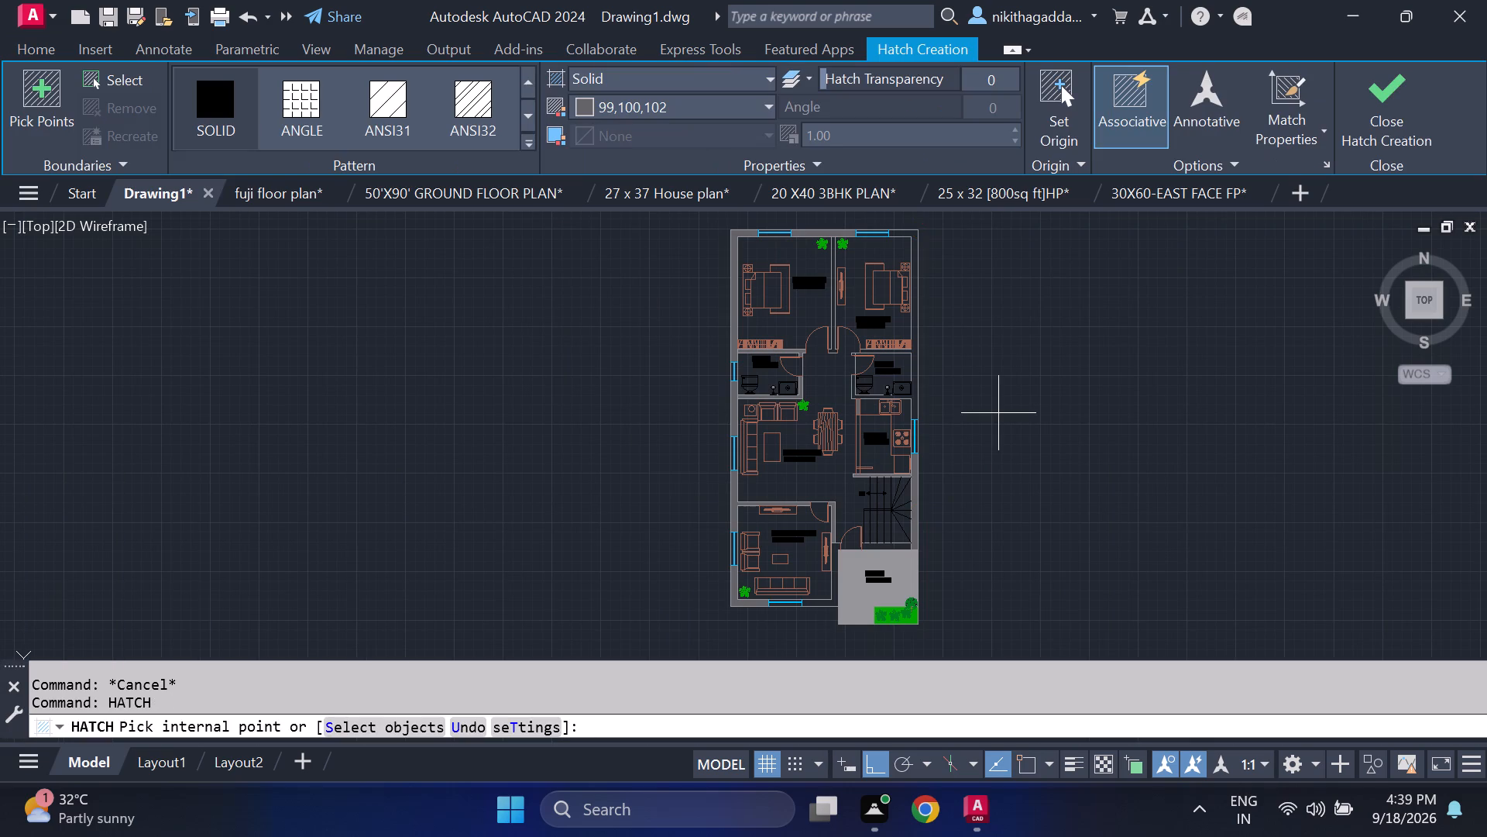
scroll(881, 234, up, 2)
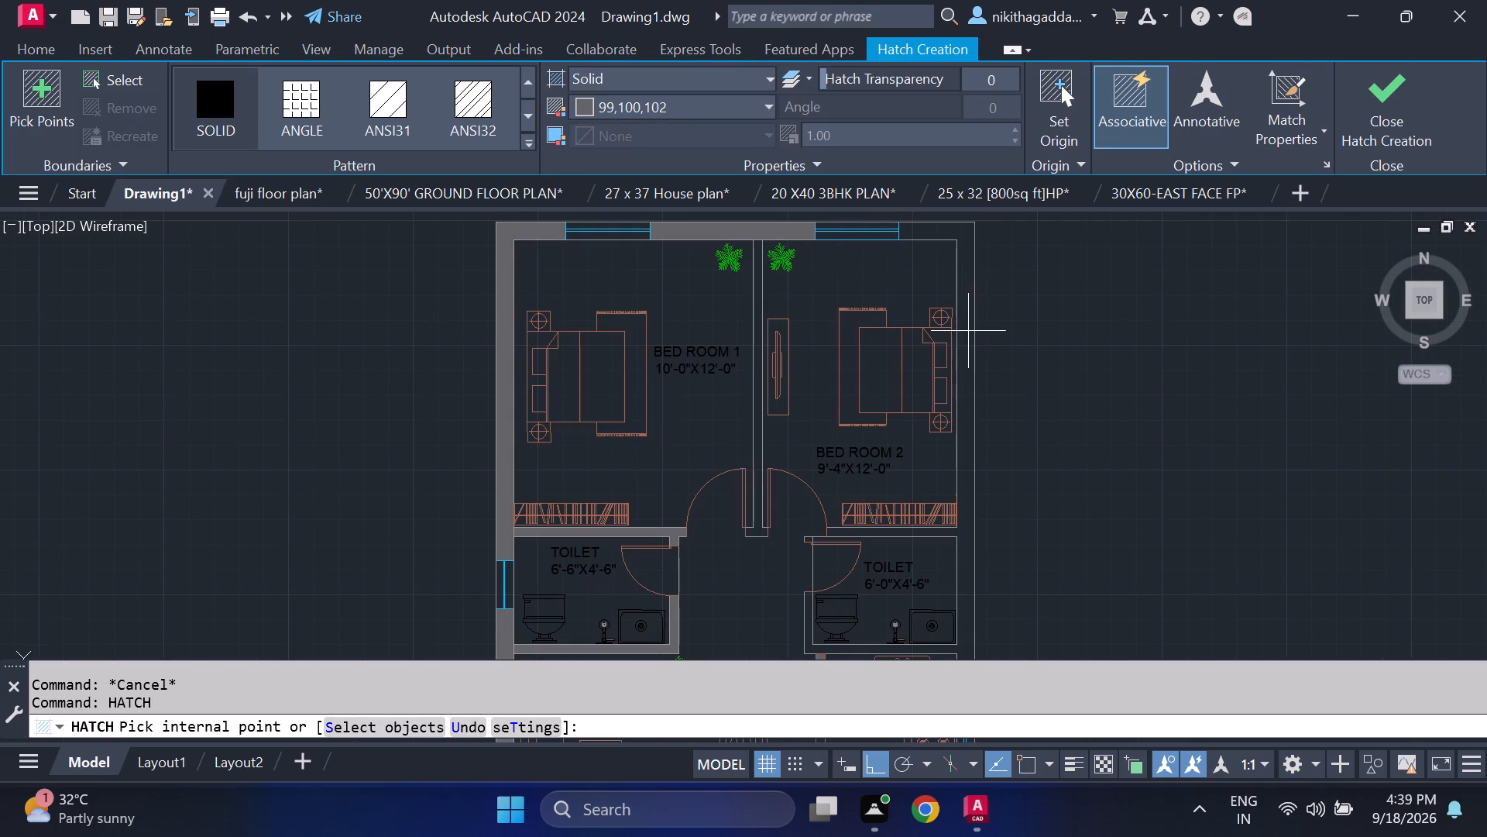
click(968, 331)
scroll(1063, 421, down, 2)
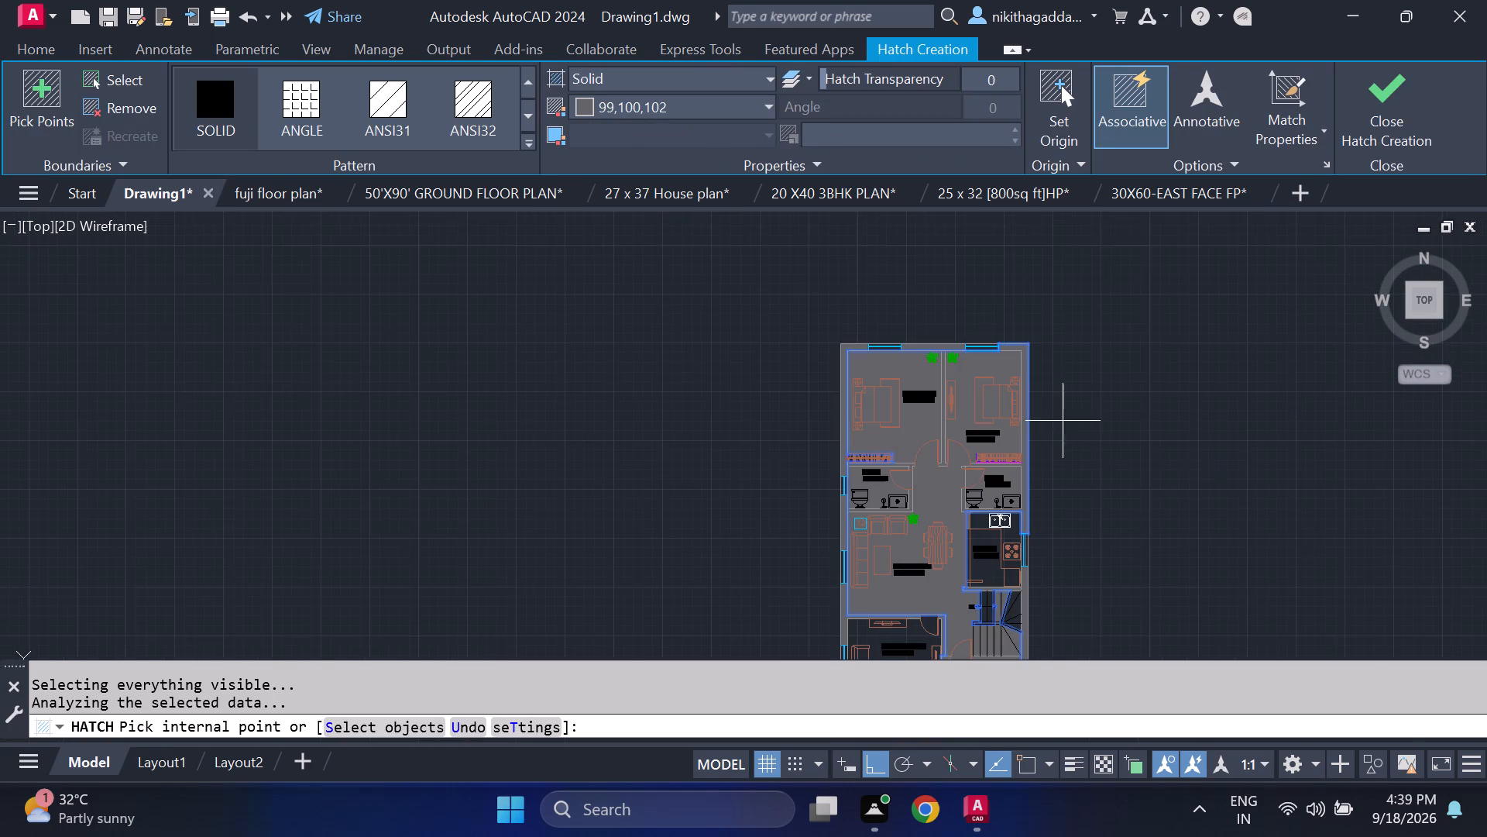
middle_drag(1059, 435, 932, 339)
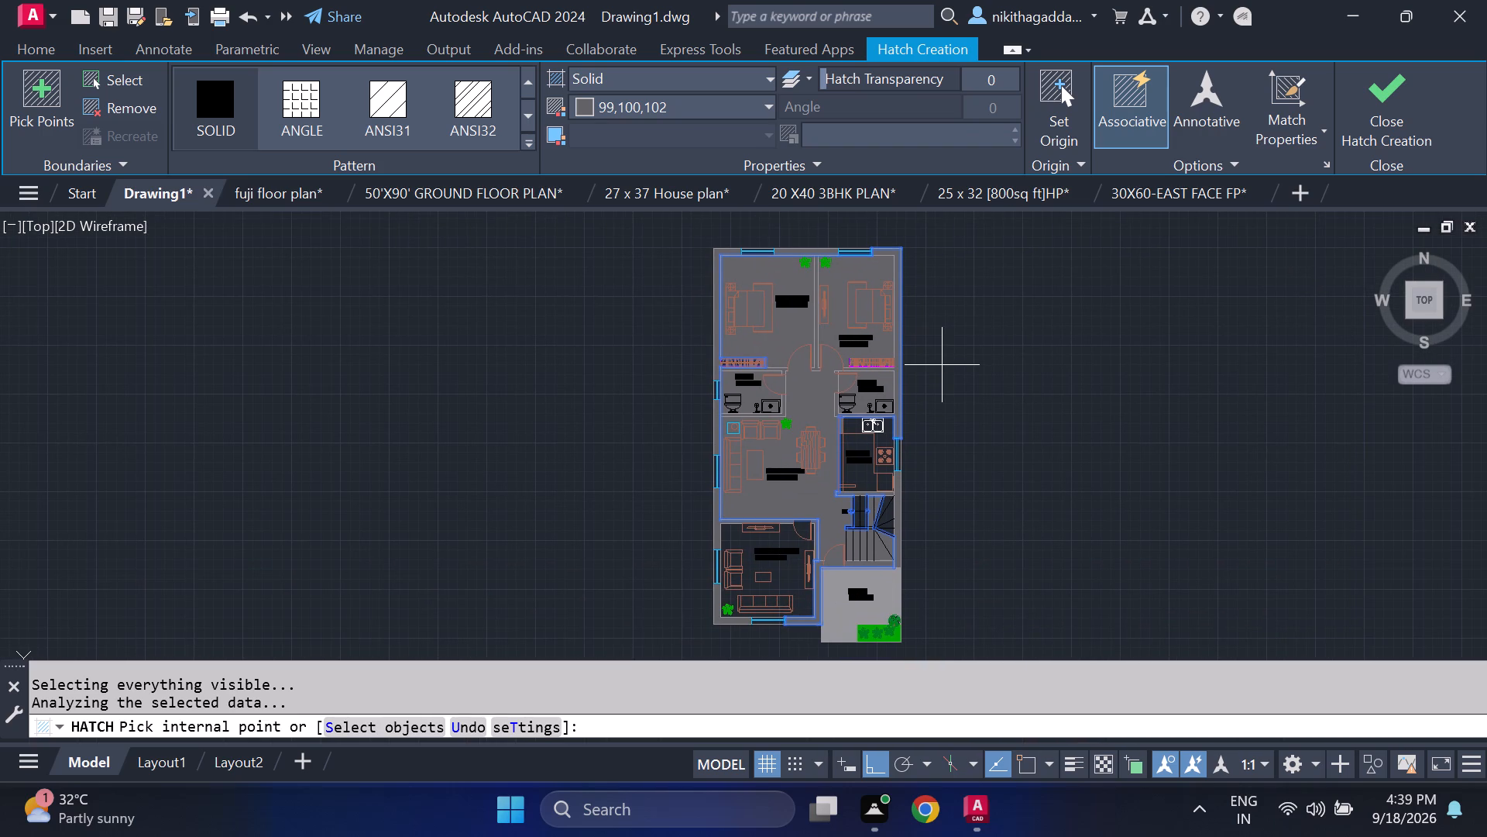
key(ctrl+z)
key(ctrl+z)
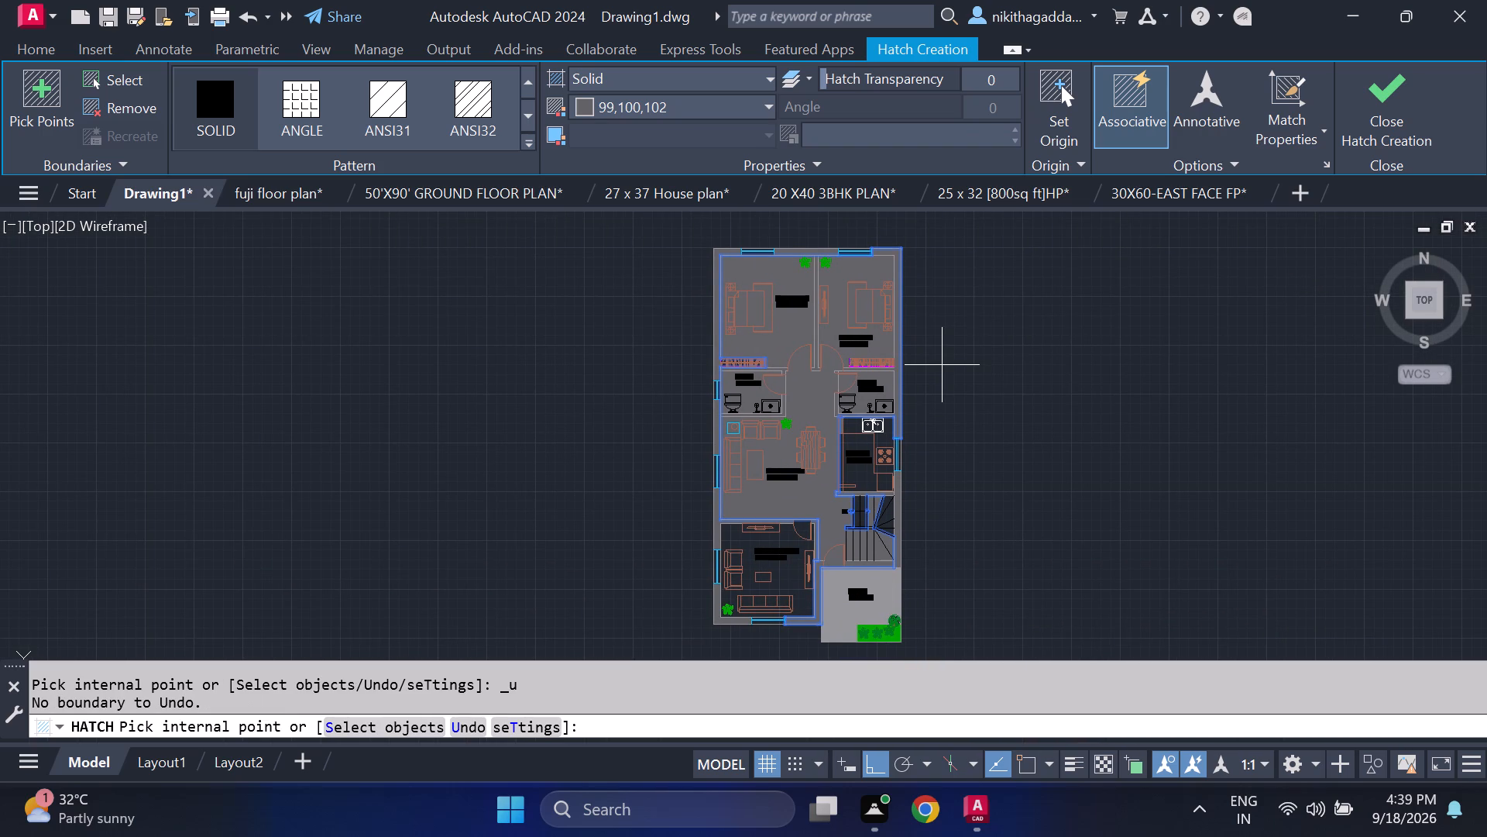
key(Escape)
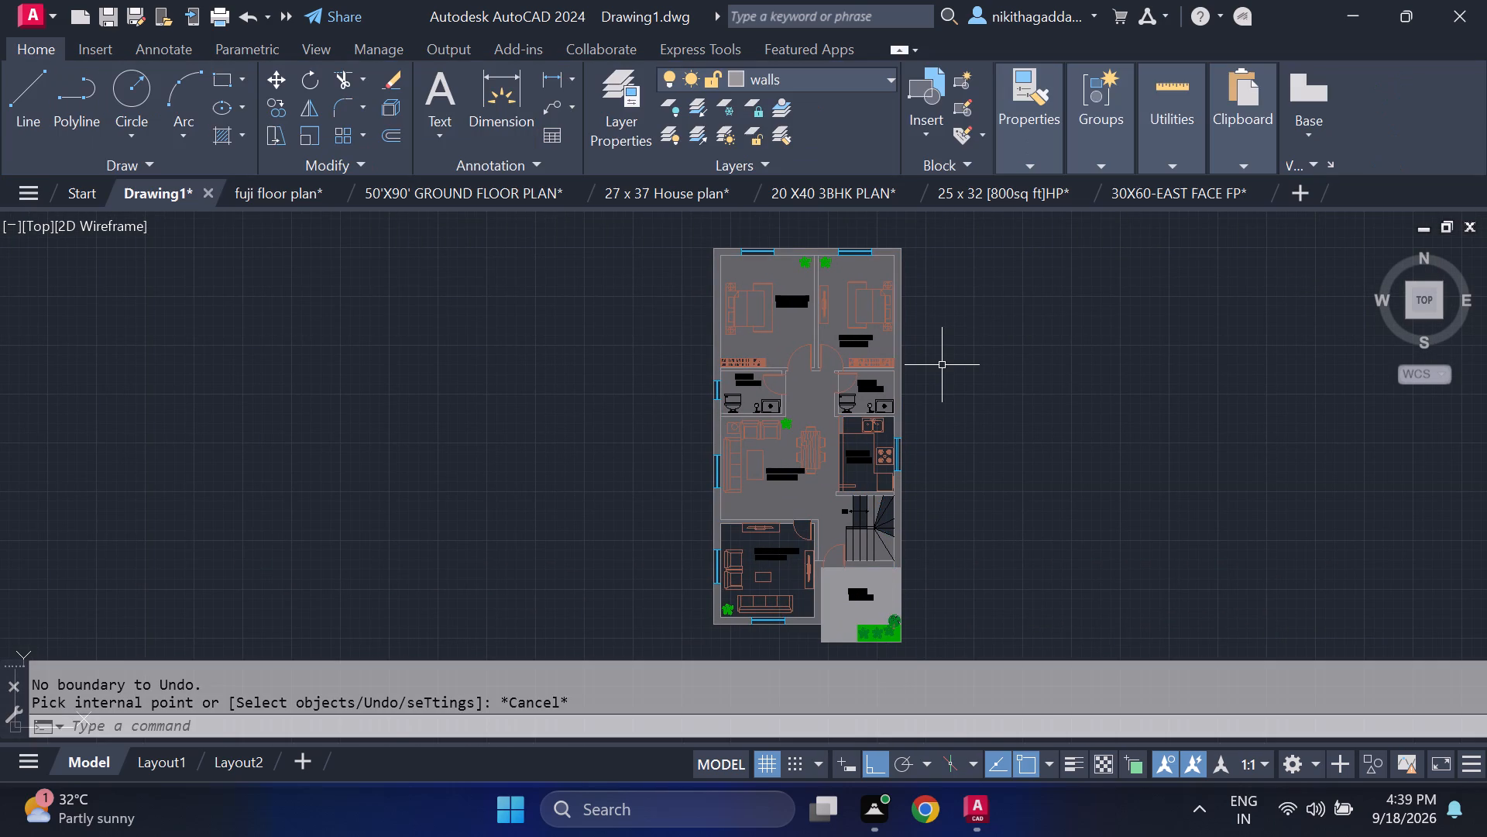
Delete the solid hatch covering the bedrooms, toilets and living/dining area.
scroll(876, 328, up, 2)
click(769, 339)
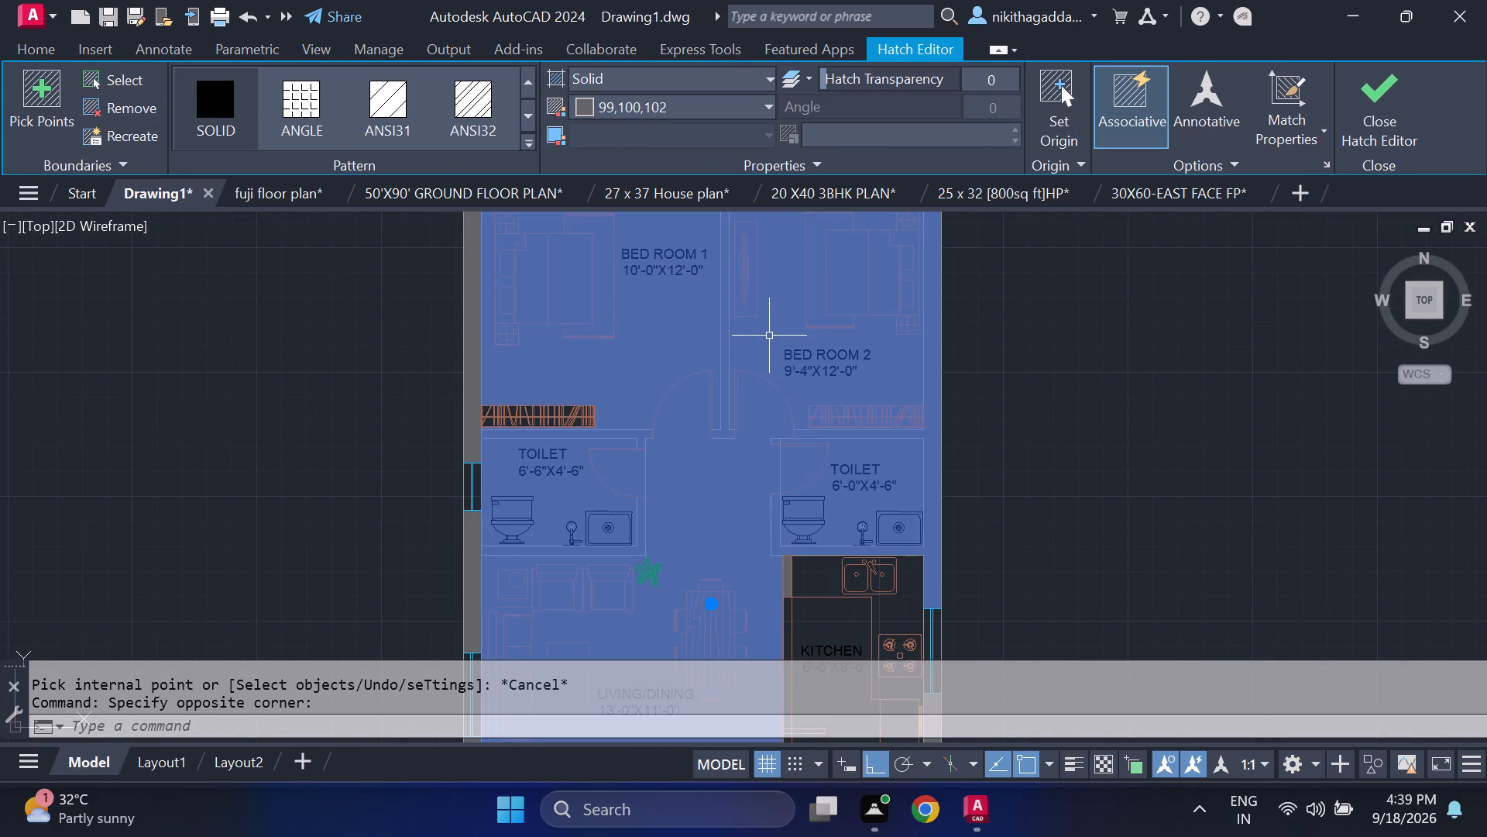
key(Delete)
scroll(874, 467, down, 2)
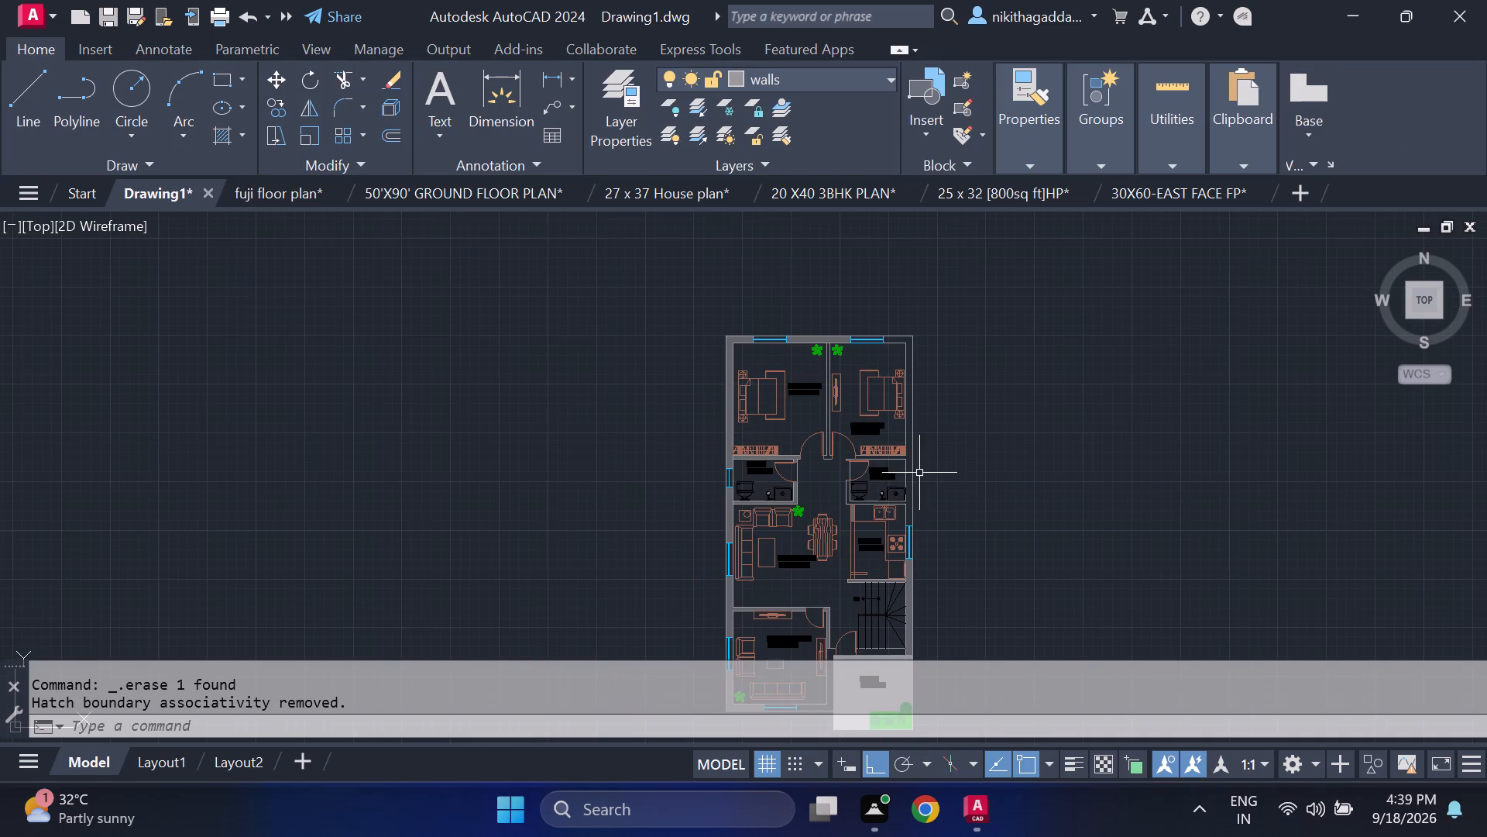
Solid-fill the partition between Bed Room 1 and Bed Room 2 together with its south end, using colour 99,100,102.
text(hatch)
key(Return)
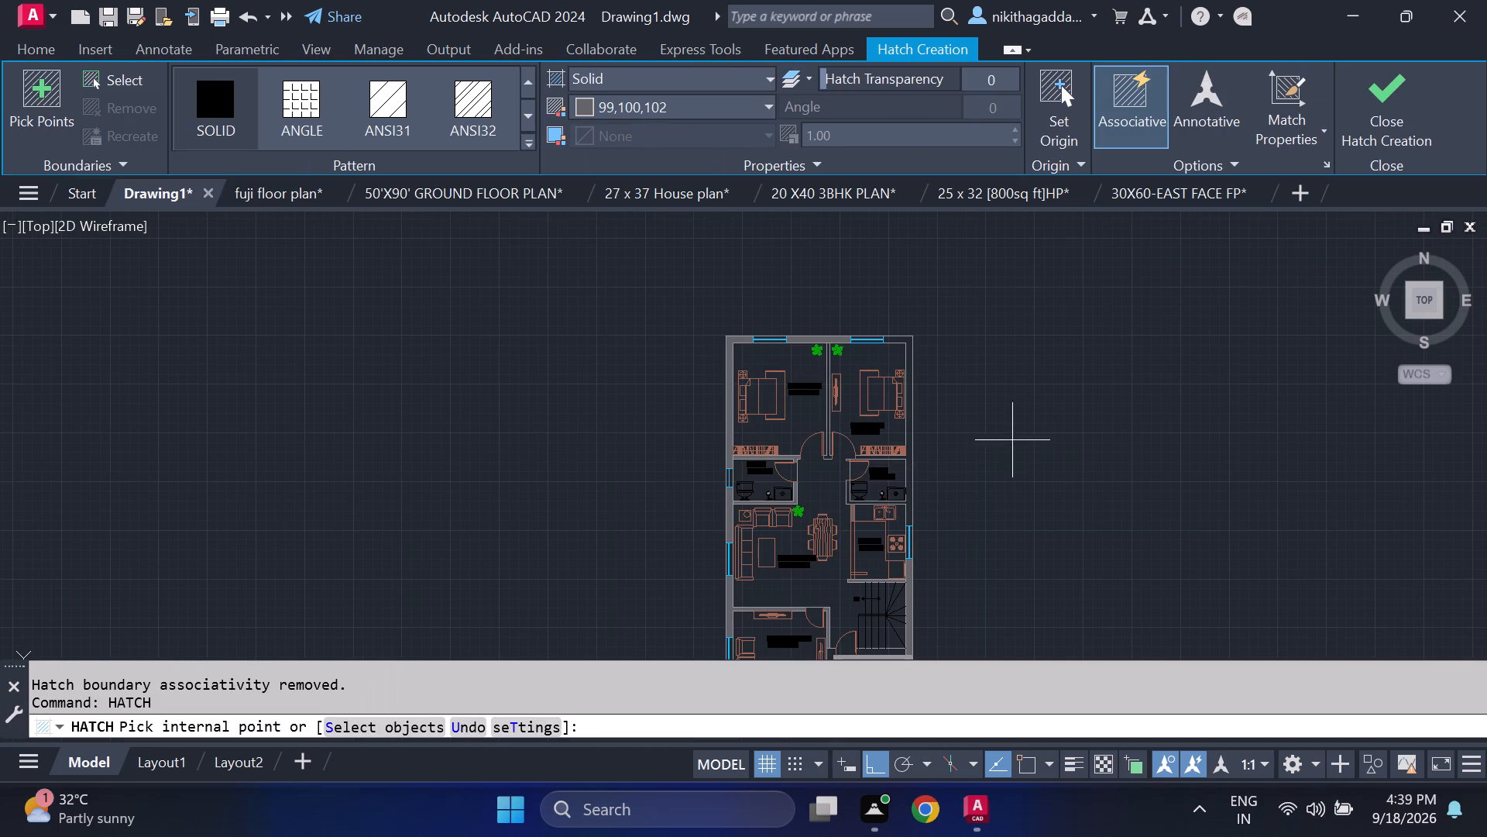
scroll(865, 420, up, 2)
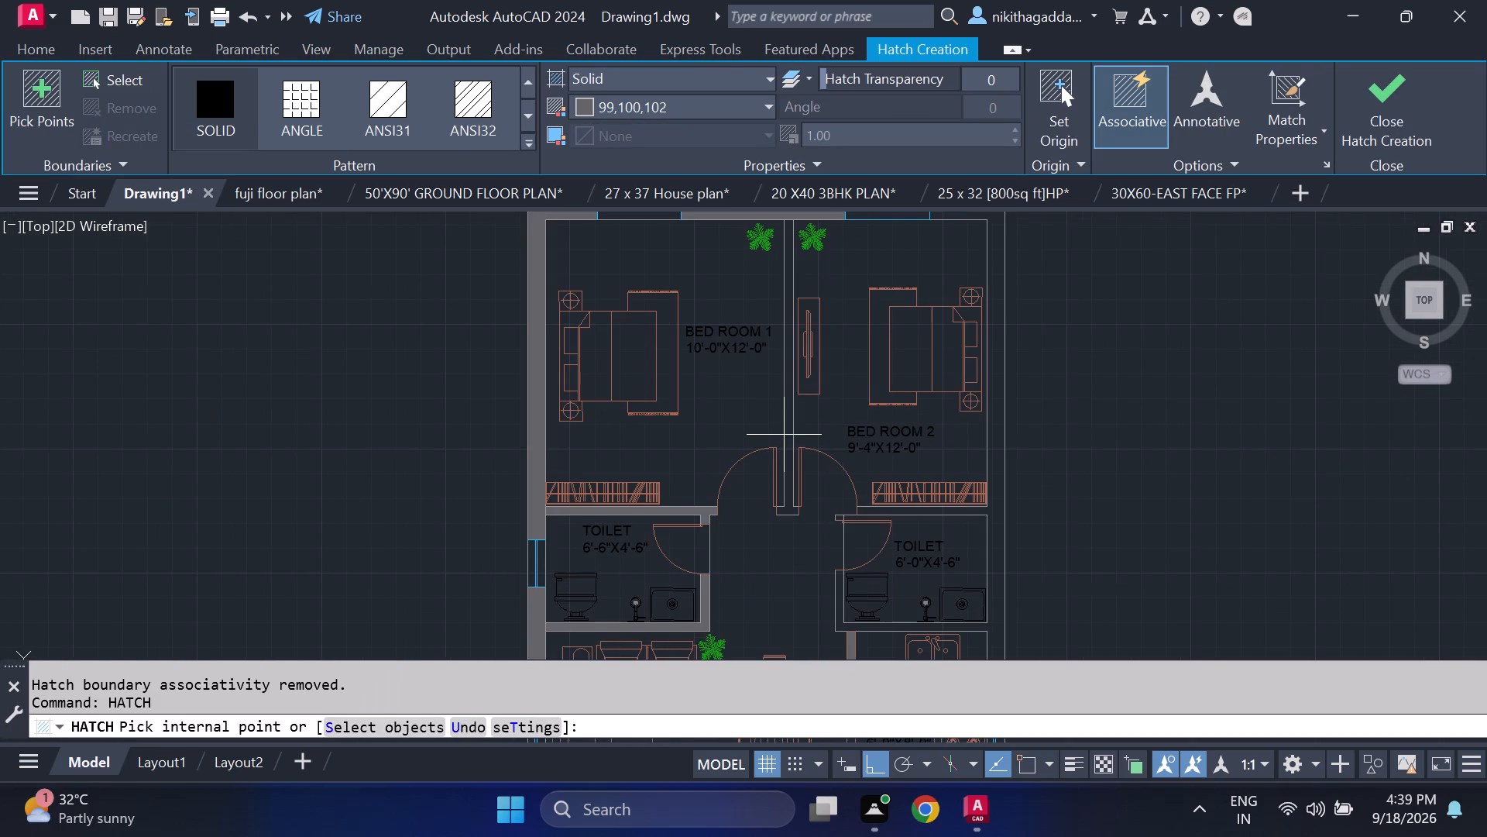
click(787, 429)
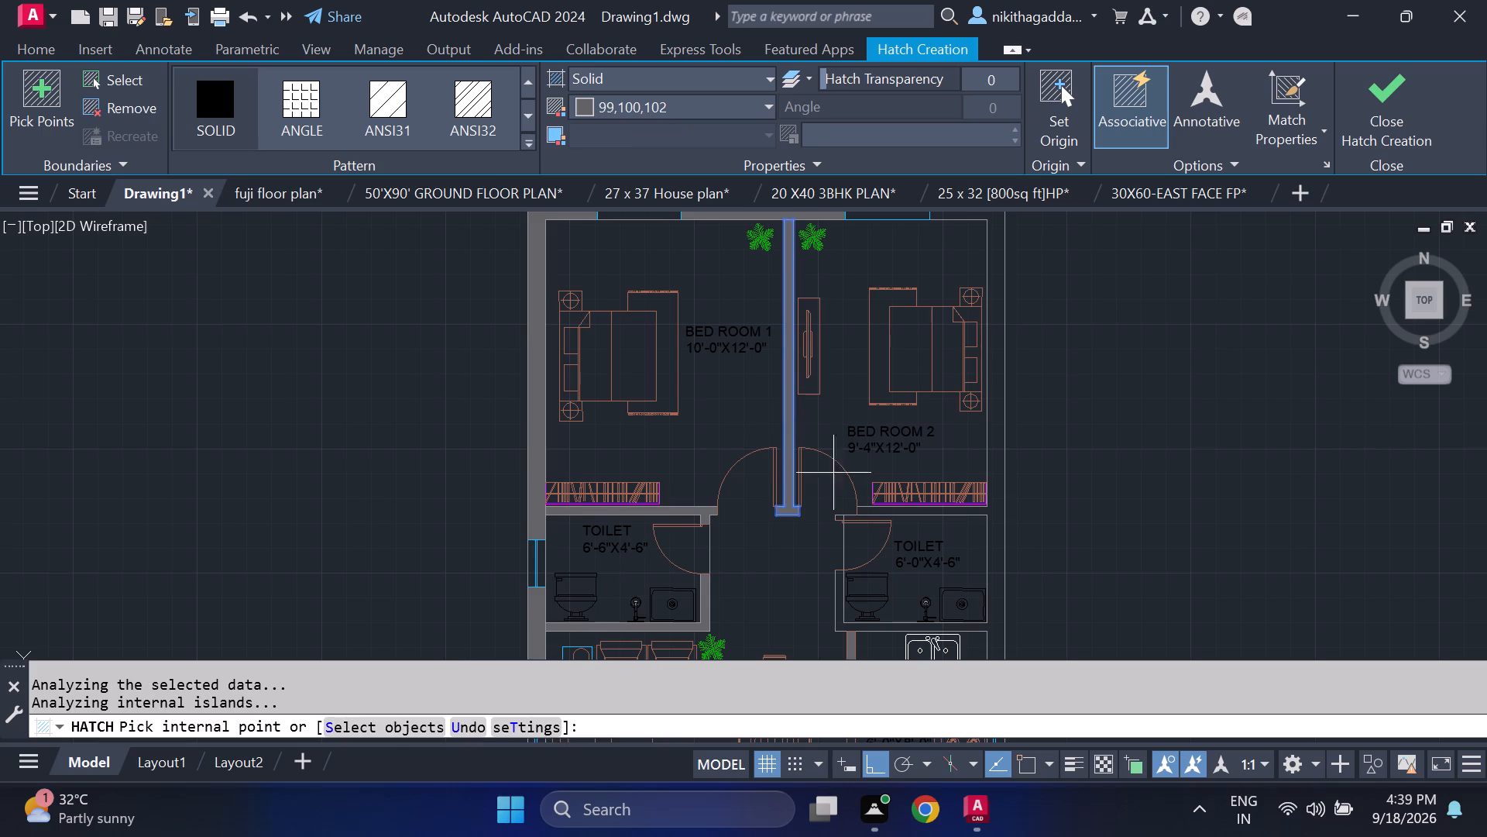
click(929, 511)
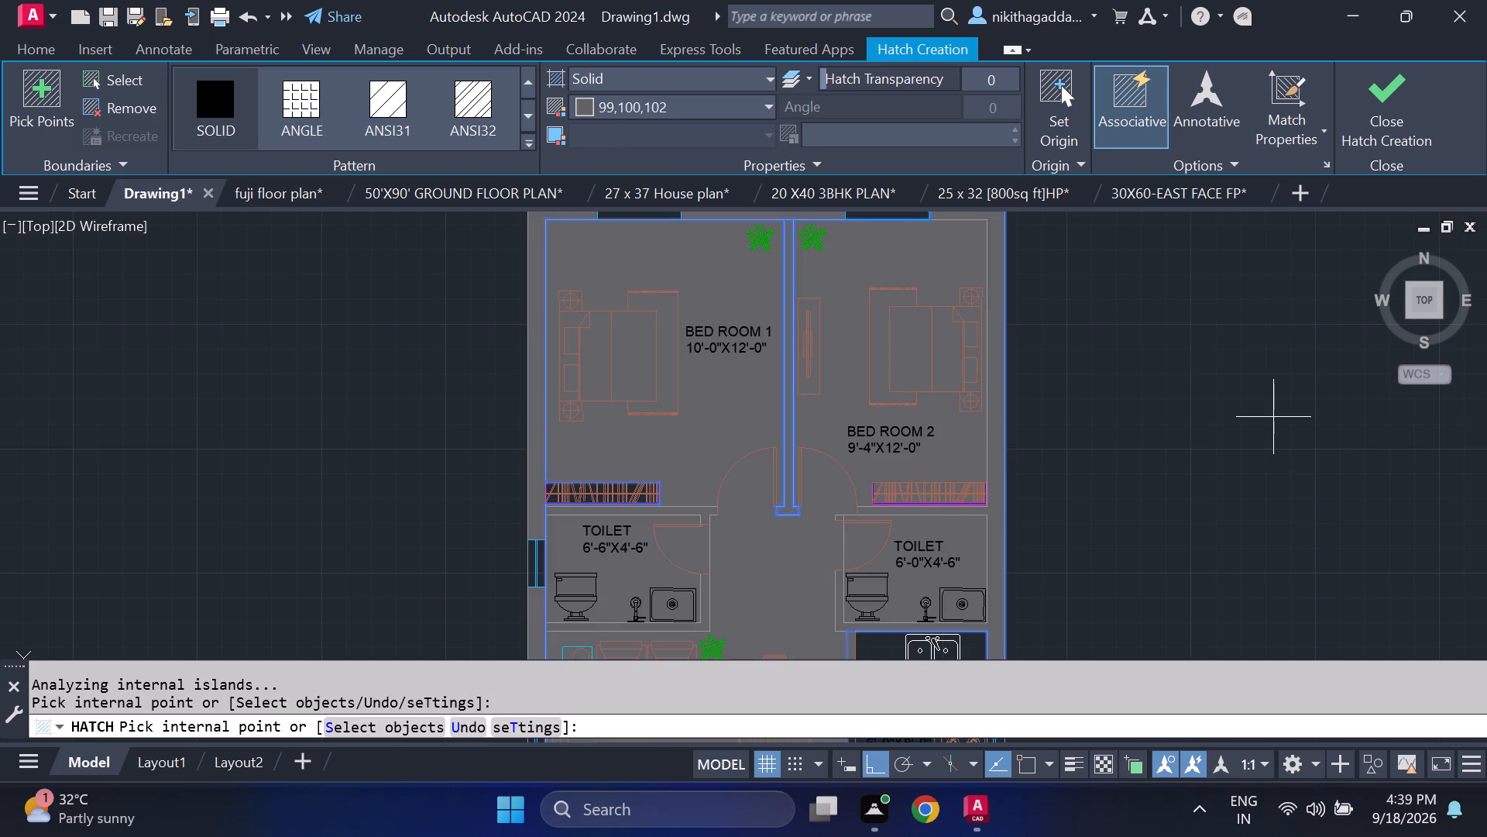
key(ctrl+z)
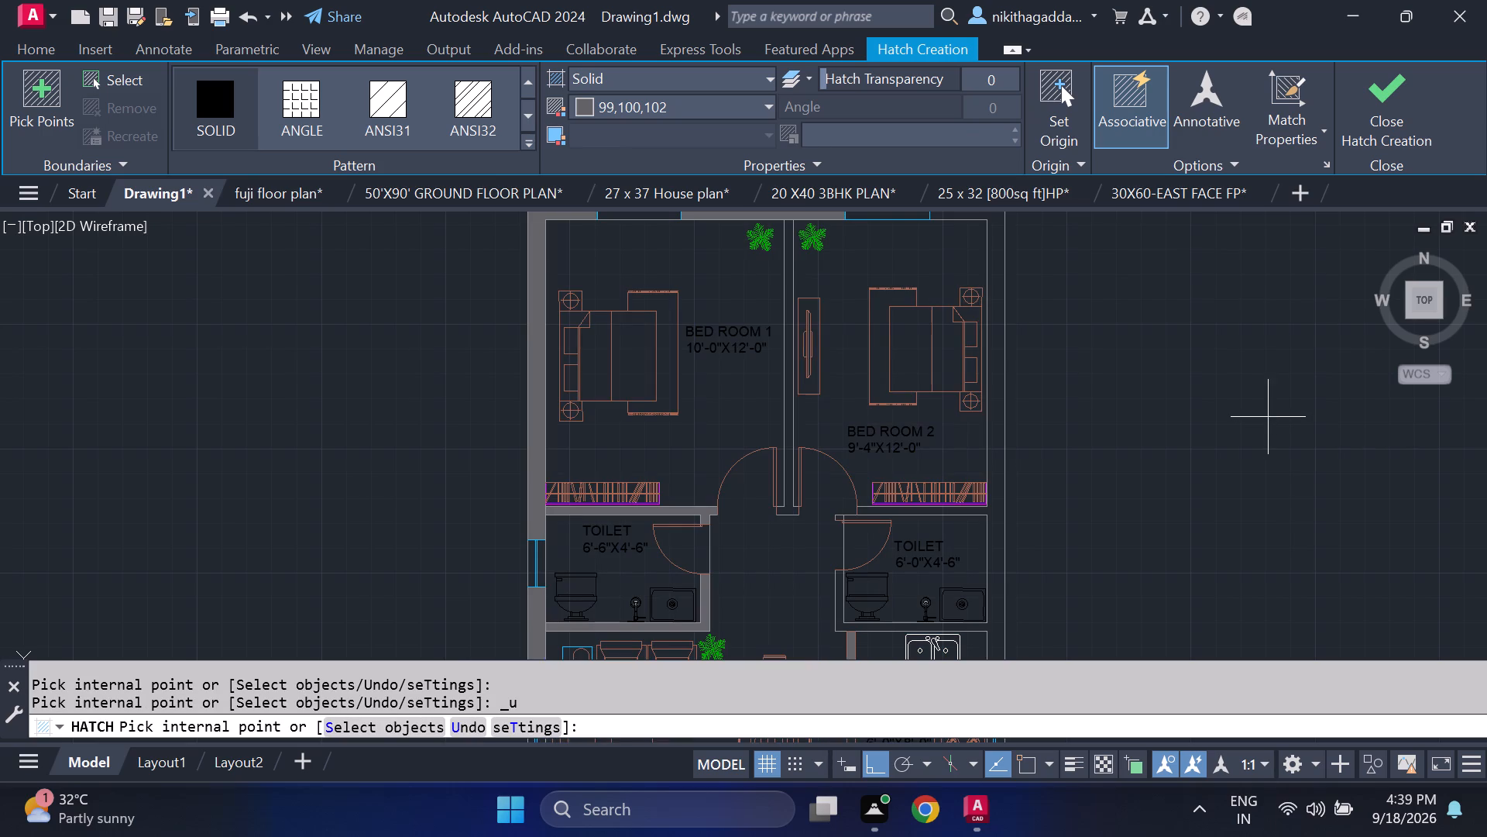
click(788, 451)
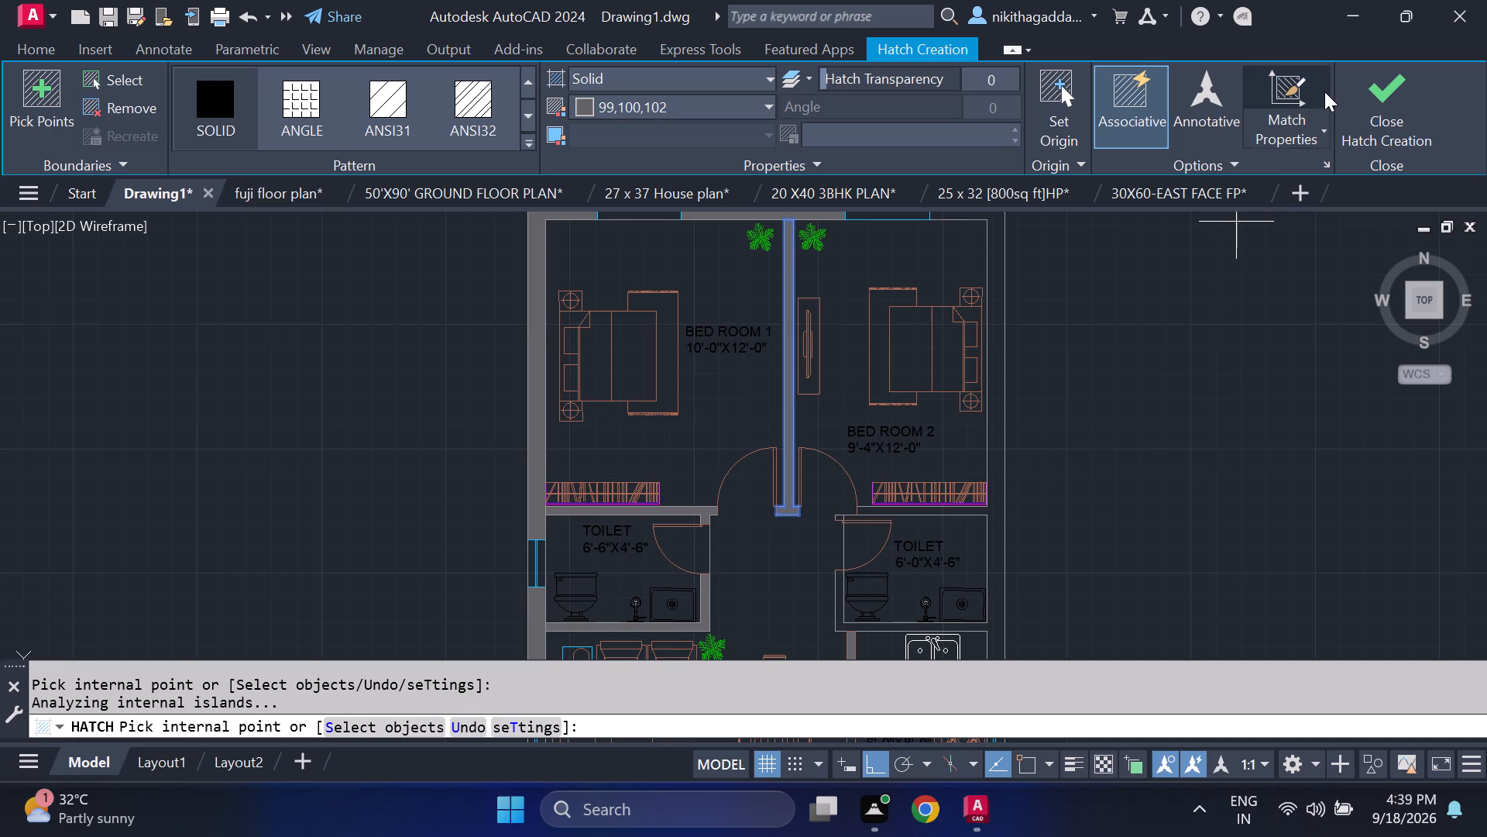
click(1403, 126)
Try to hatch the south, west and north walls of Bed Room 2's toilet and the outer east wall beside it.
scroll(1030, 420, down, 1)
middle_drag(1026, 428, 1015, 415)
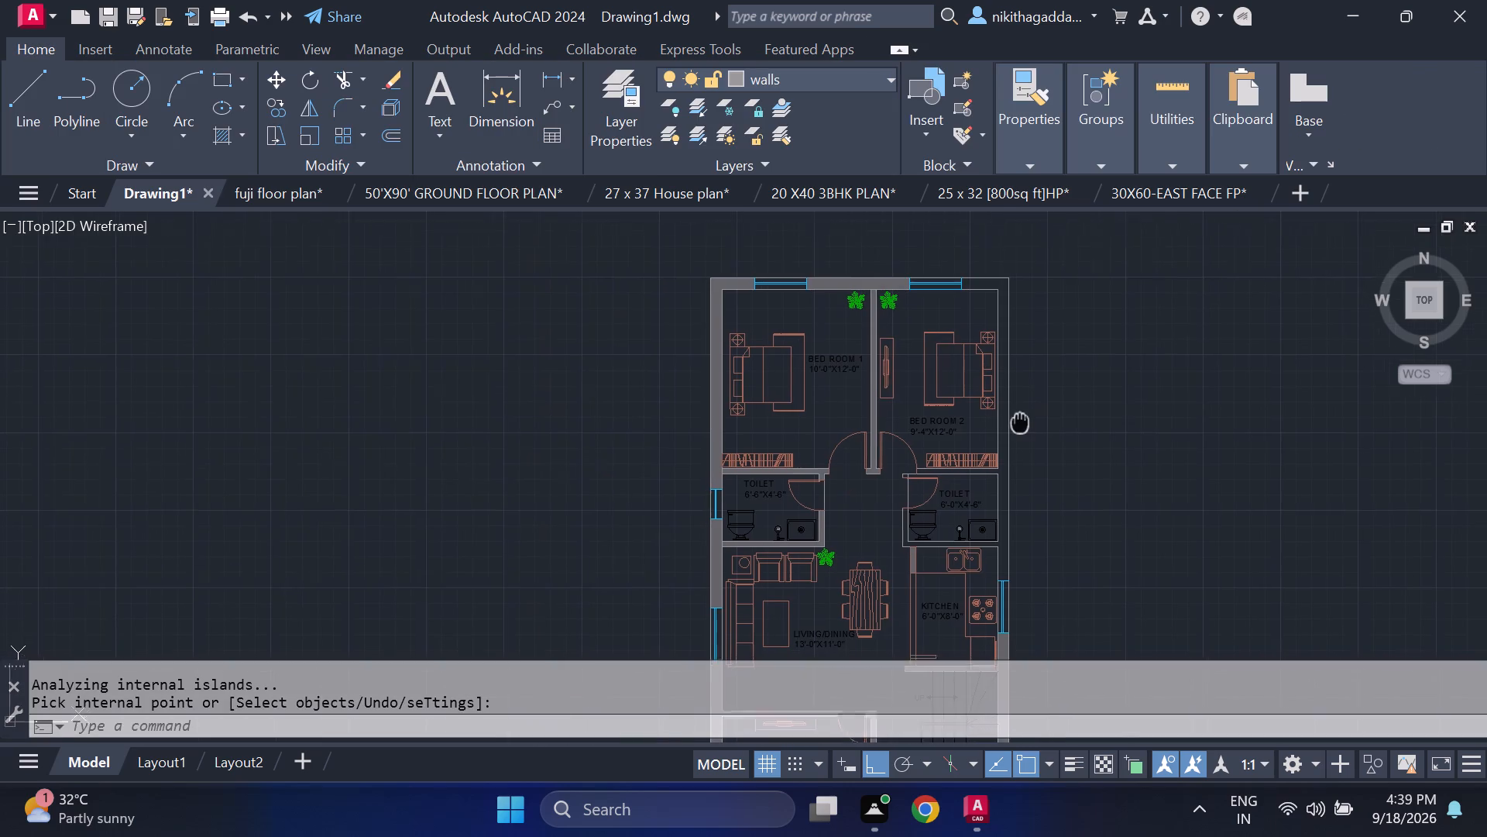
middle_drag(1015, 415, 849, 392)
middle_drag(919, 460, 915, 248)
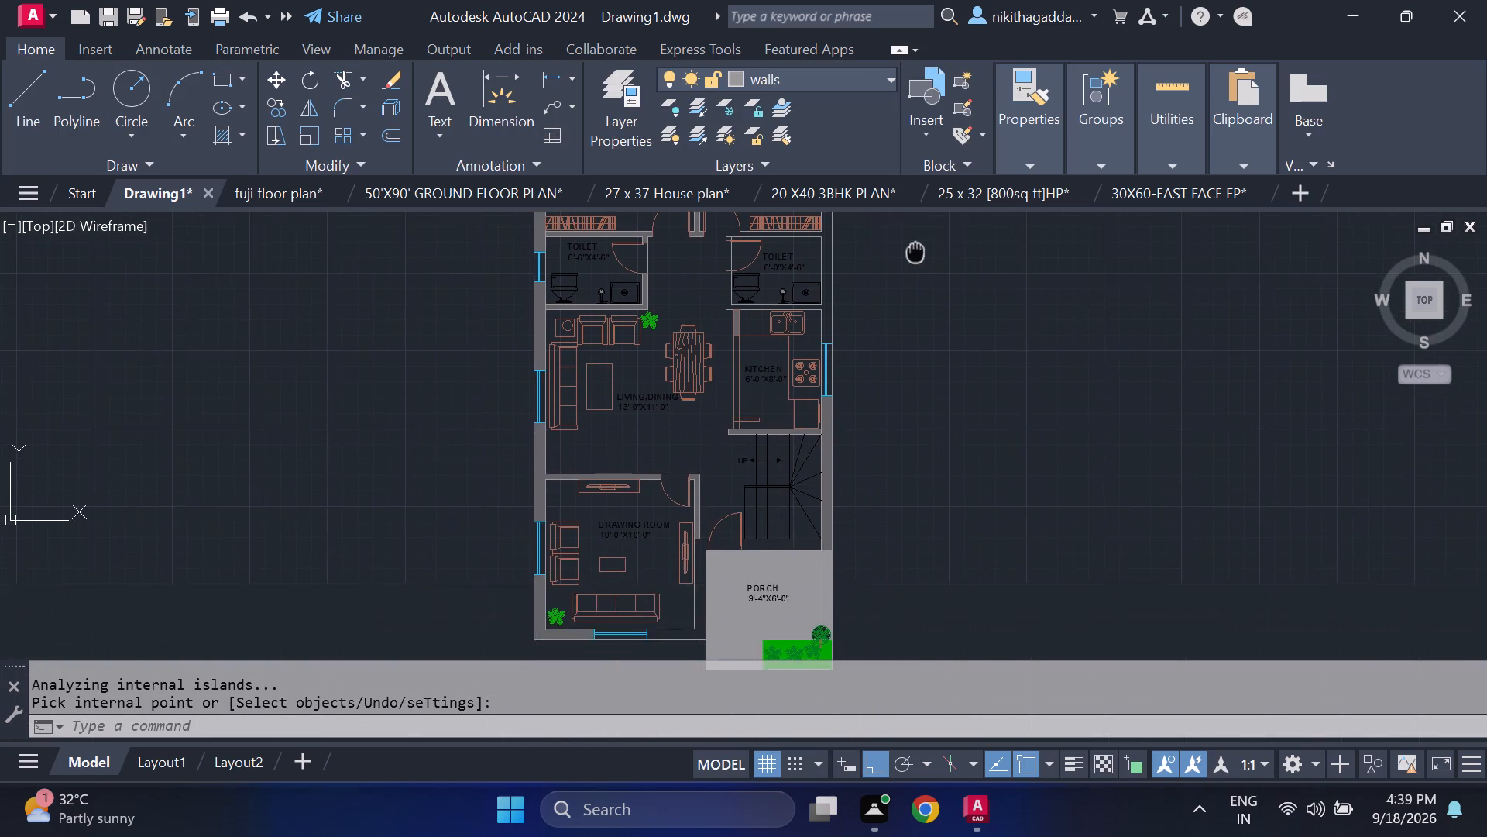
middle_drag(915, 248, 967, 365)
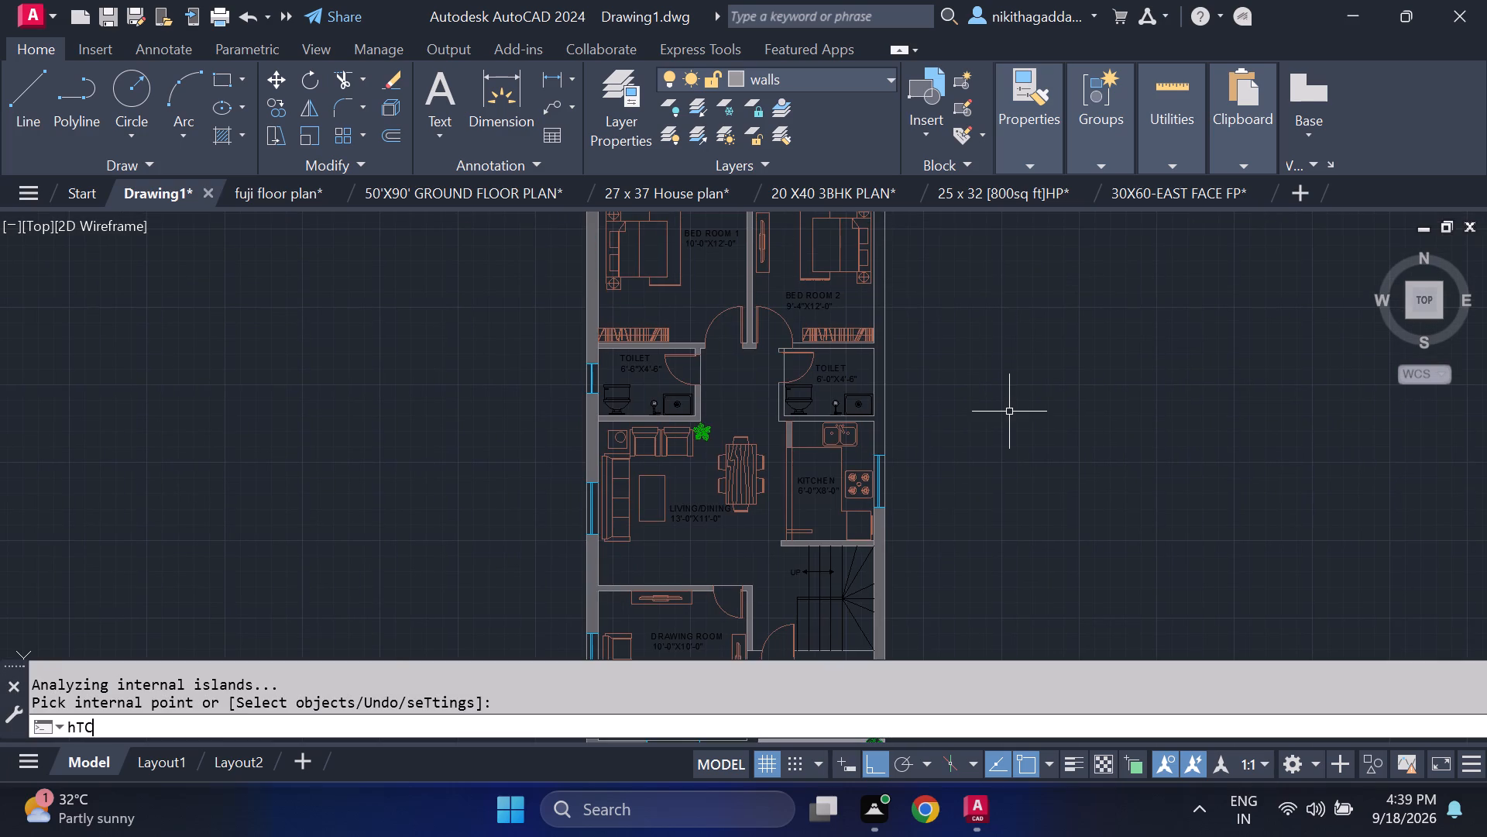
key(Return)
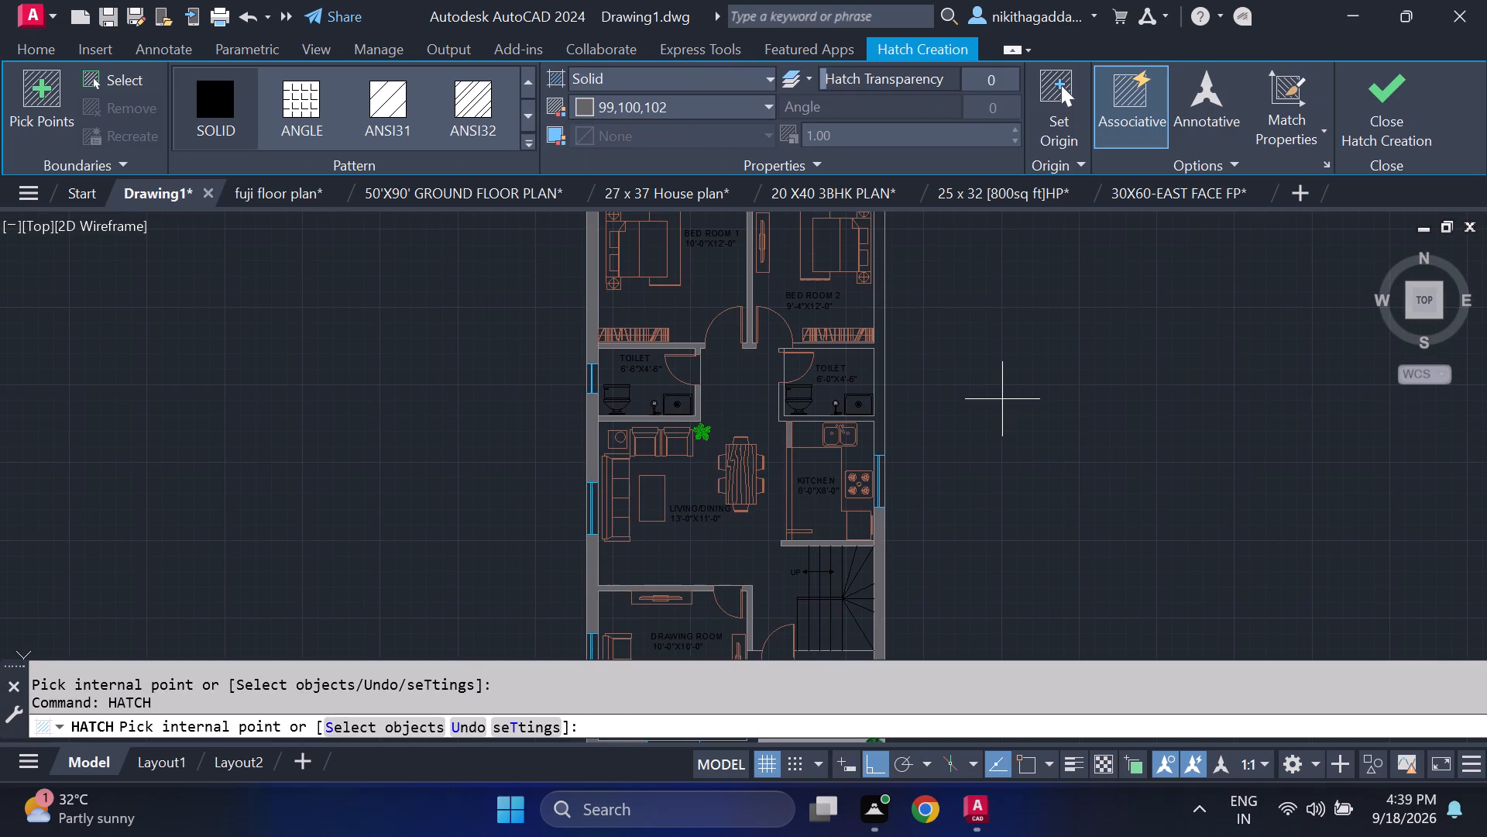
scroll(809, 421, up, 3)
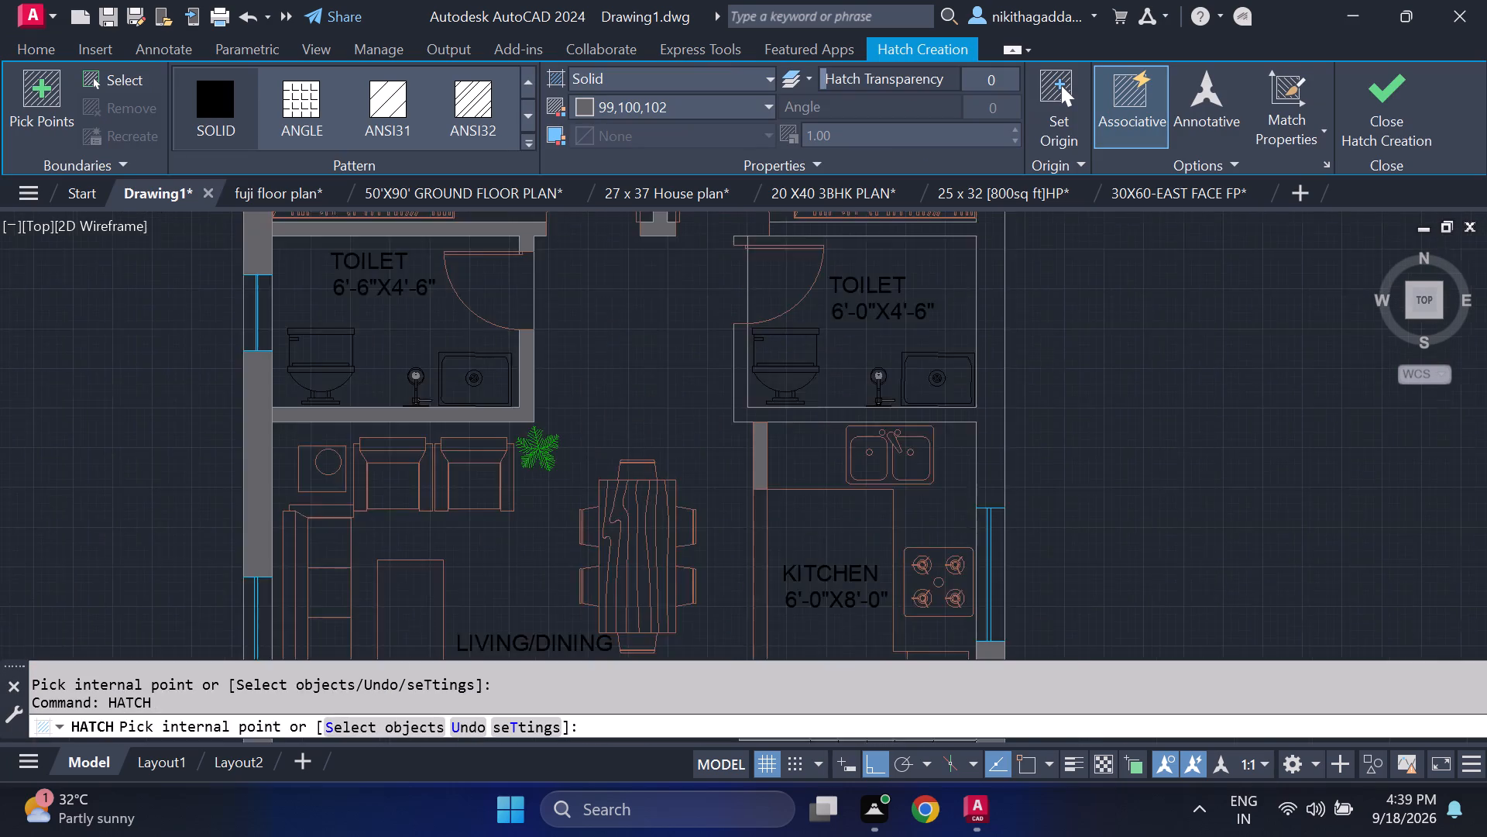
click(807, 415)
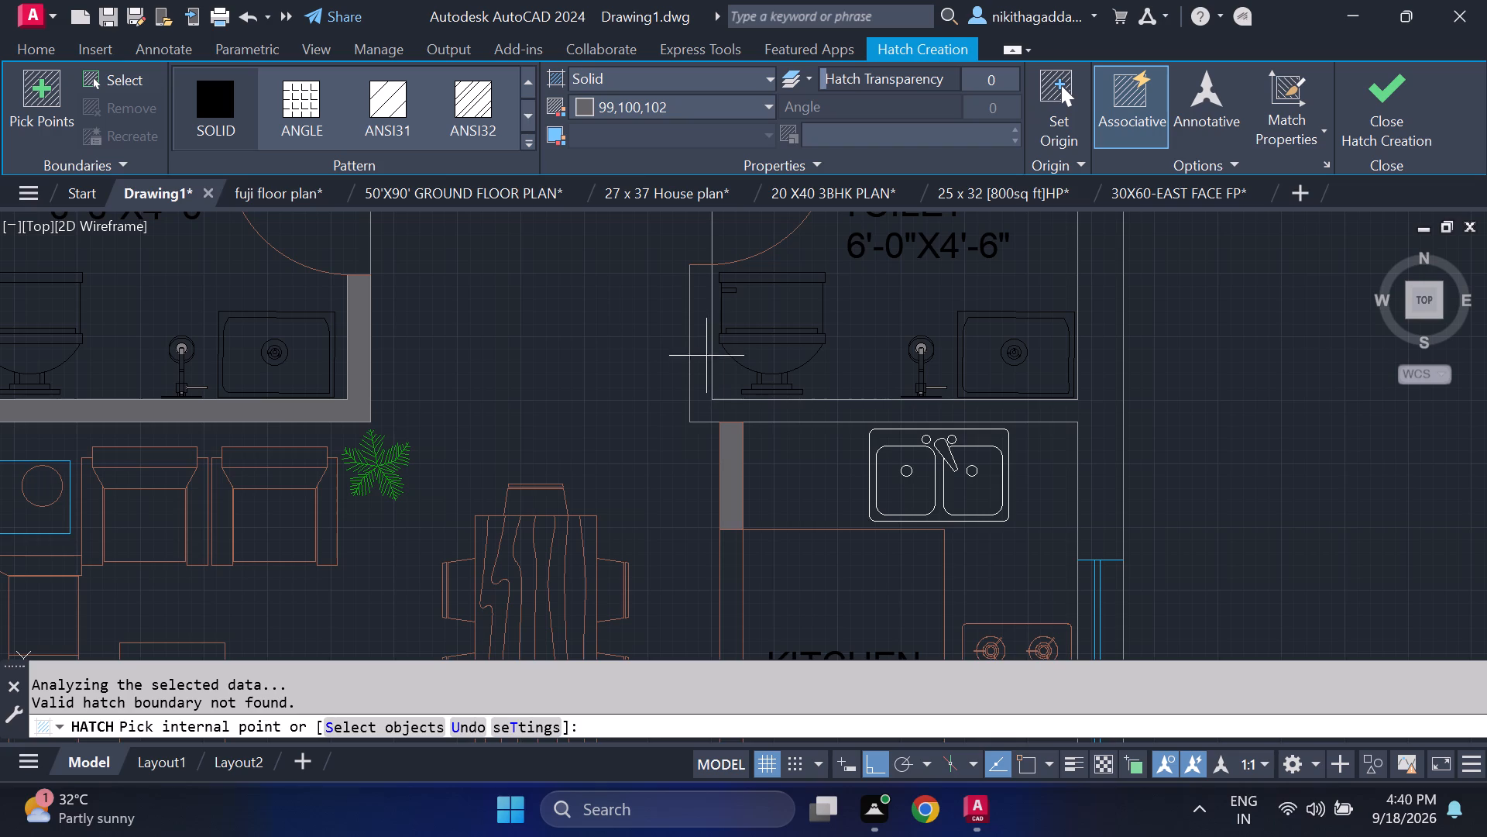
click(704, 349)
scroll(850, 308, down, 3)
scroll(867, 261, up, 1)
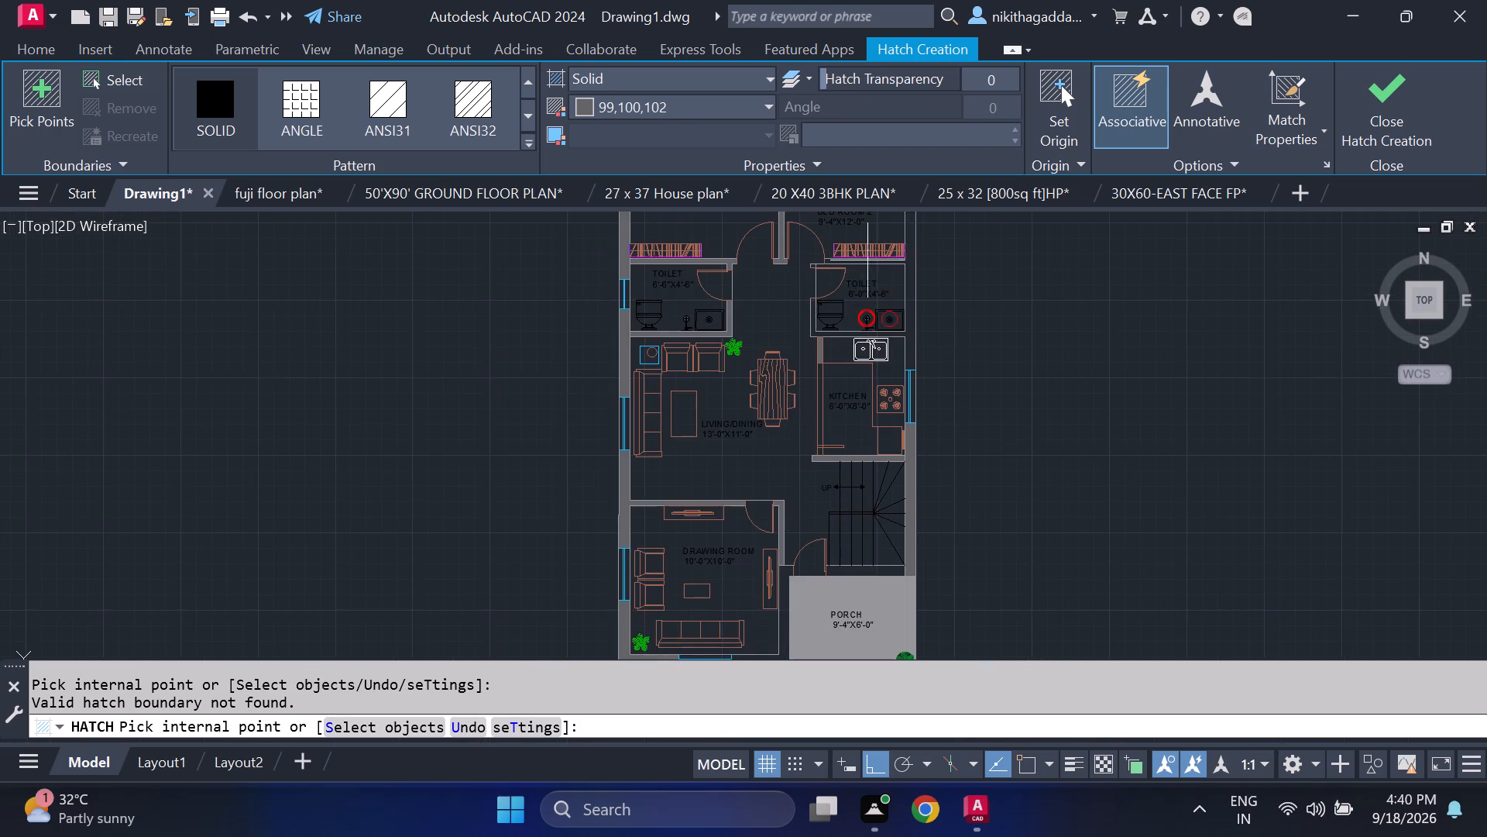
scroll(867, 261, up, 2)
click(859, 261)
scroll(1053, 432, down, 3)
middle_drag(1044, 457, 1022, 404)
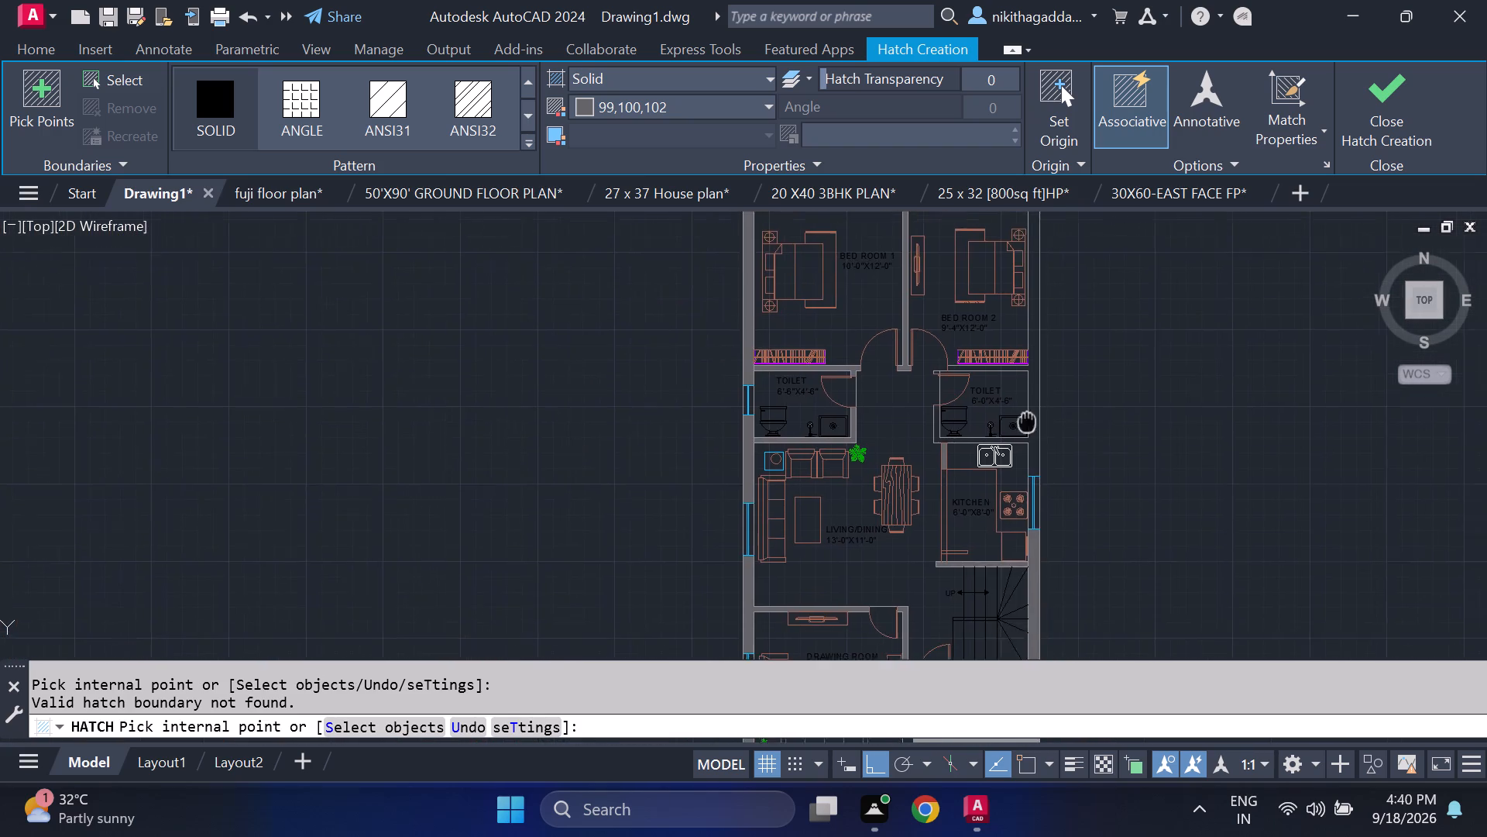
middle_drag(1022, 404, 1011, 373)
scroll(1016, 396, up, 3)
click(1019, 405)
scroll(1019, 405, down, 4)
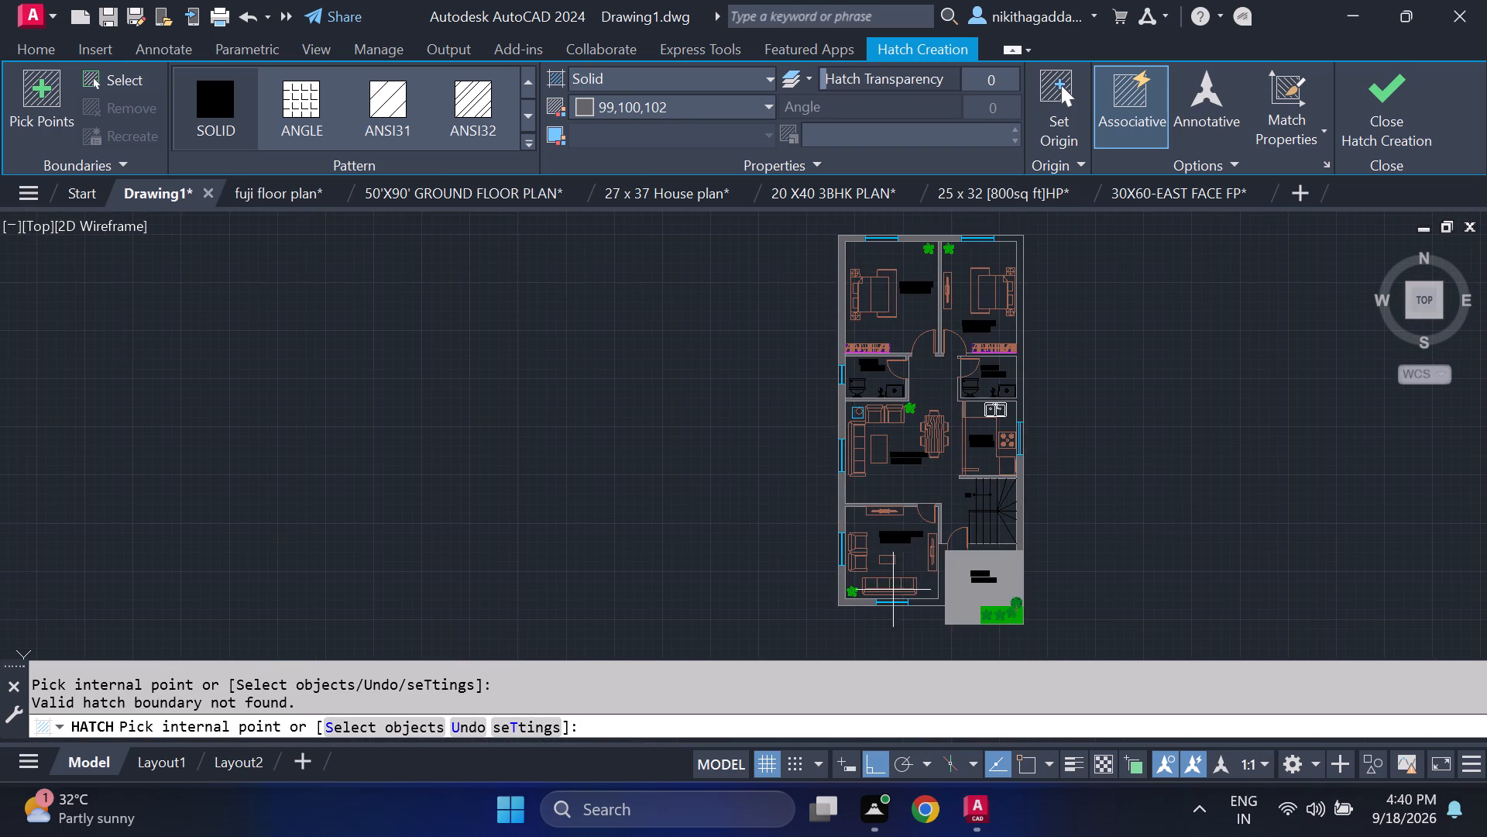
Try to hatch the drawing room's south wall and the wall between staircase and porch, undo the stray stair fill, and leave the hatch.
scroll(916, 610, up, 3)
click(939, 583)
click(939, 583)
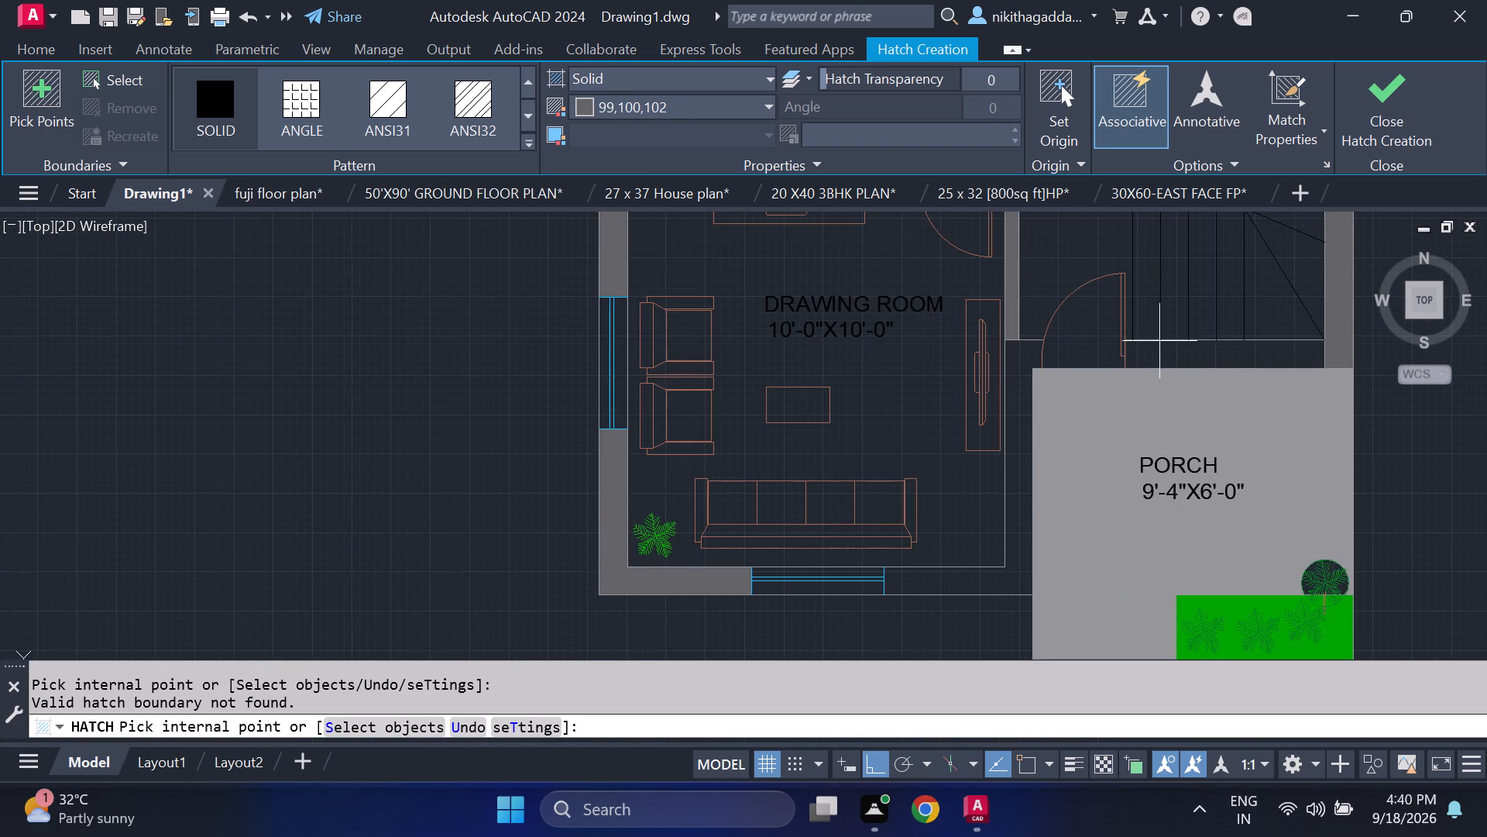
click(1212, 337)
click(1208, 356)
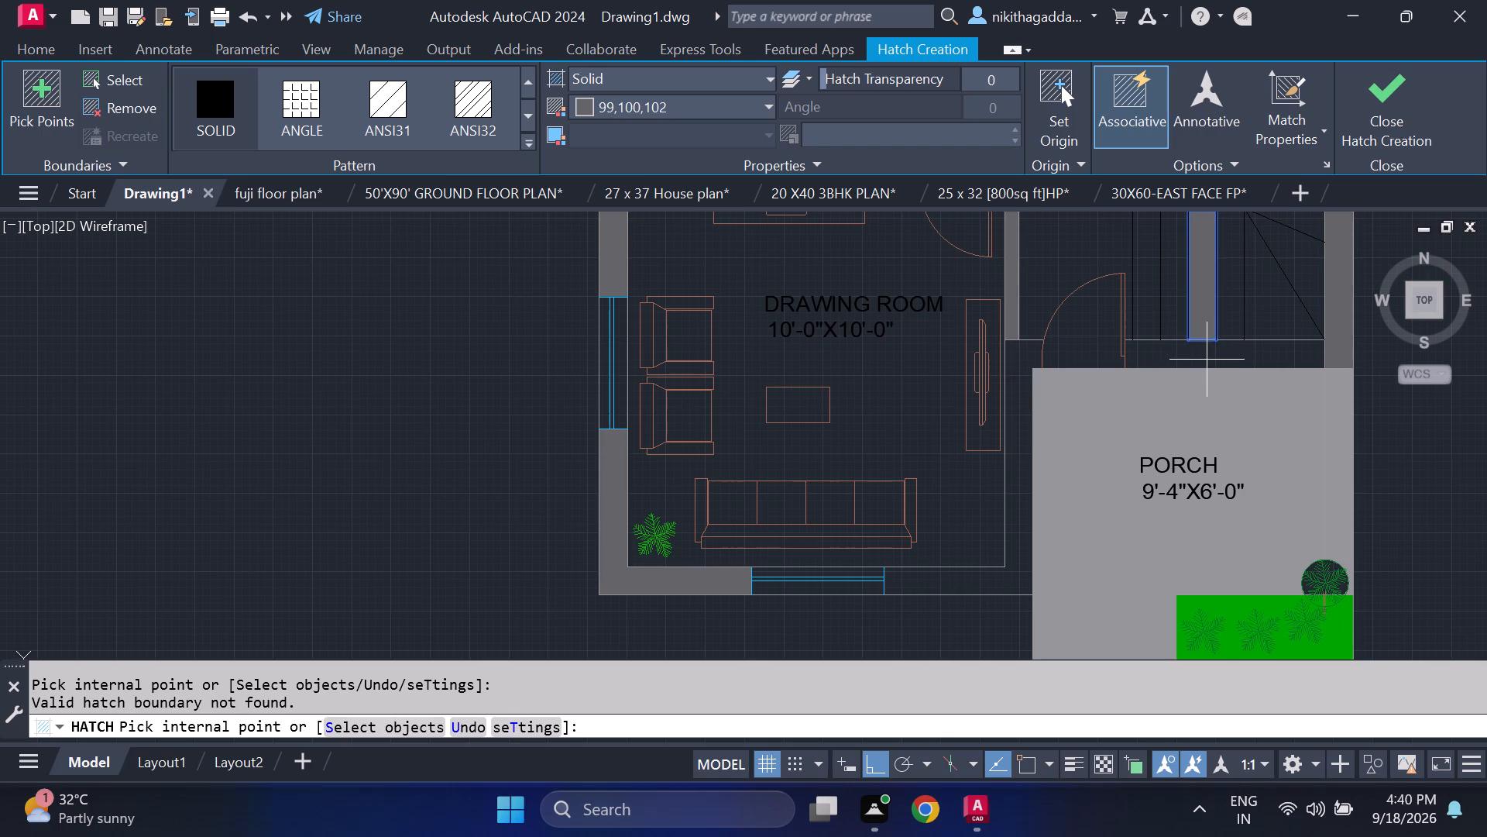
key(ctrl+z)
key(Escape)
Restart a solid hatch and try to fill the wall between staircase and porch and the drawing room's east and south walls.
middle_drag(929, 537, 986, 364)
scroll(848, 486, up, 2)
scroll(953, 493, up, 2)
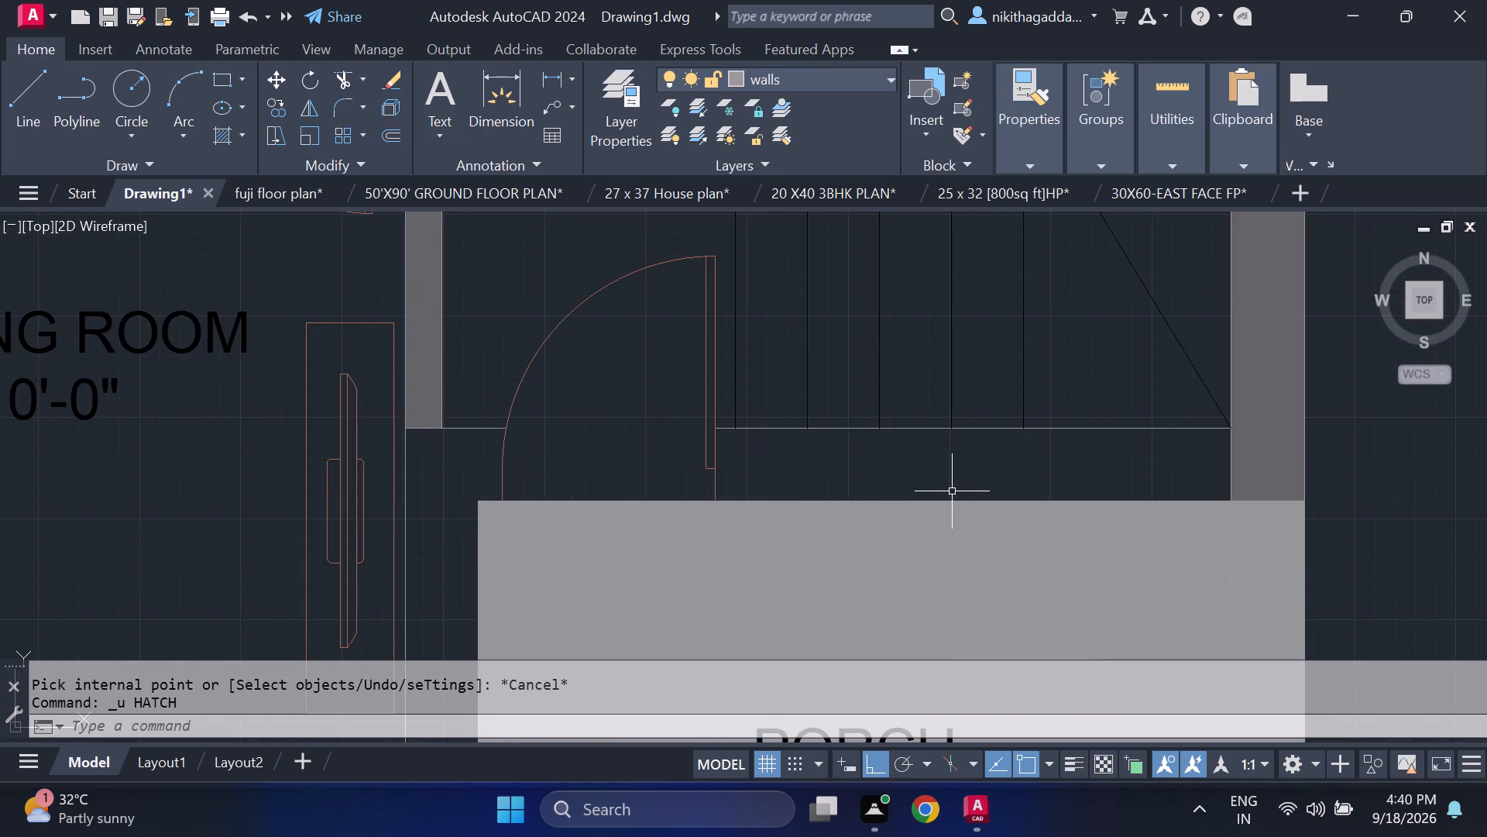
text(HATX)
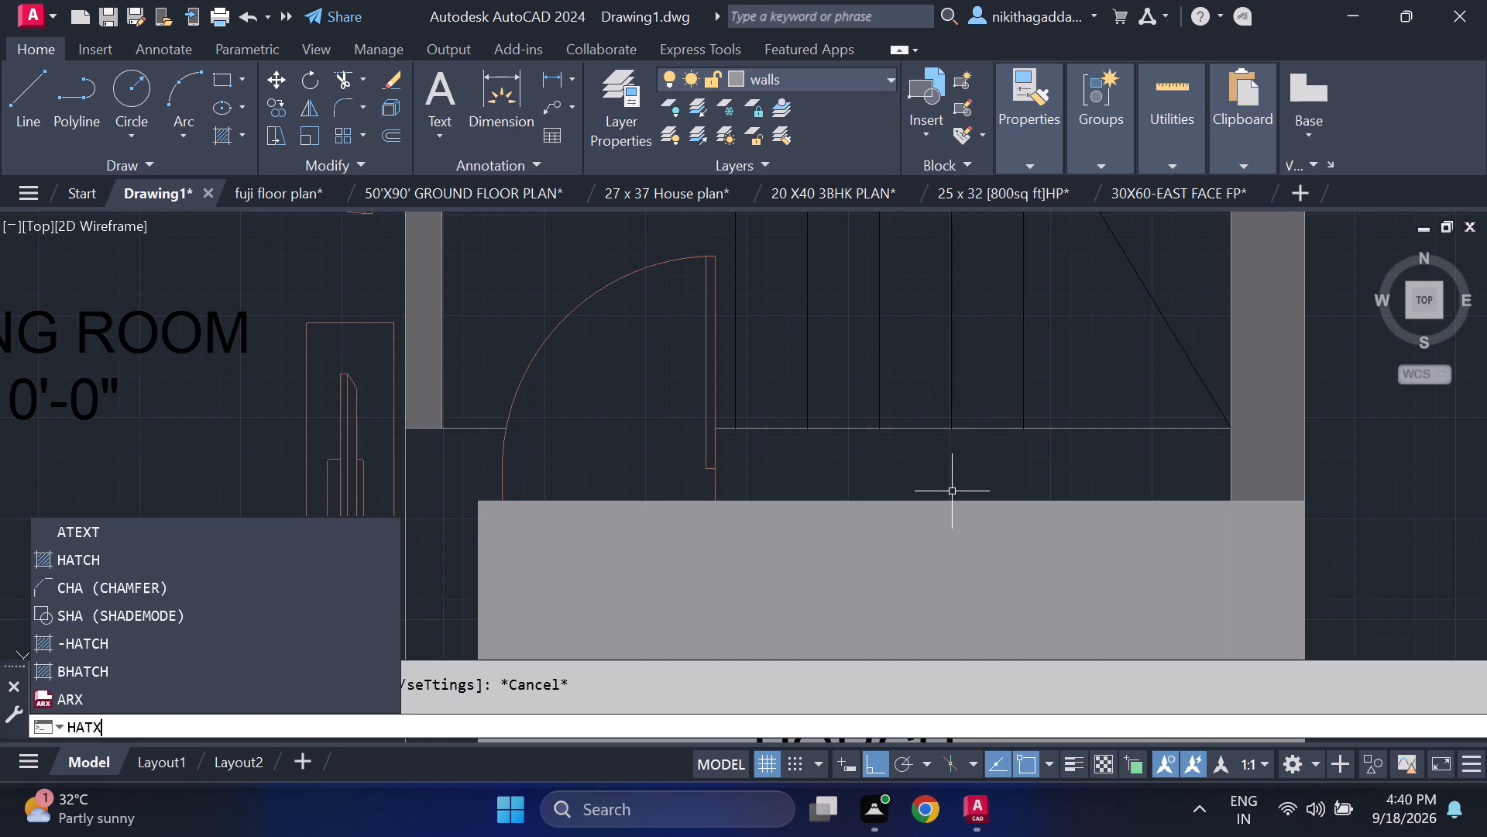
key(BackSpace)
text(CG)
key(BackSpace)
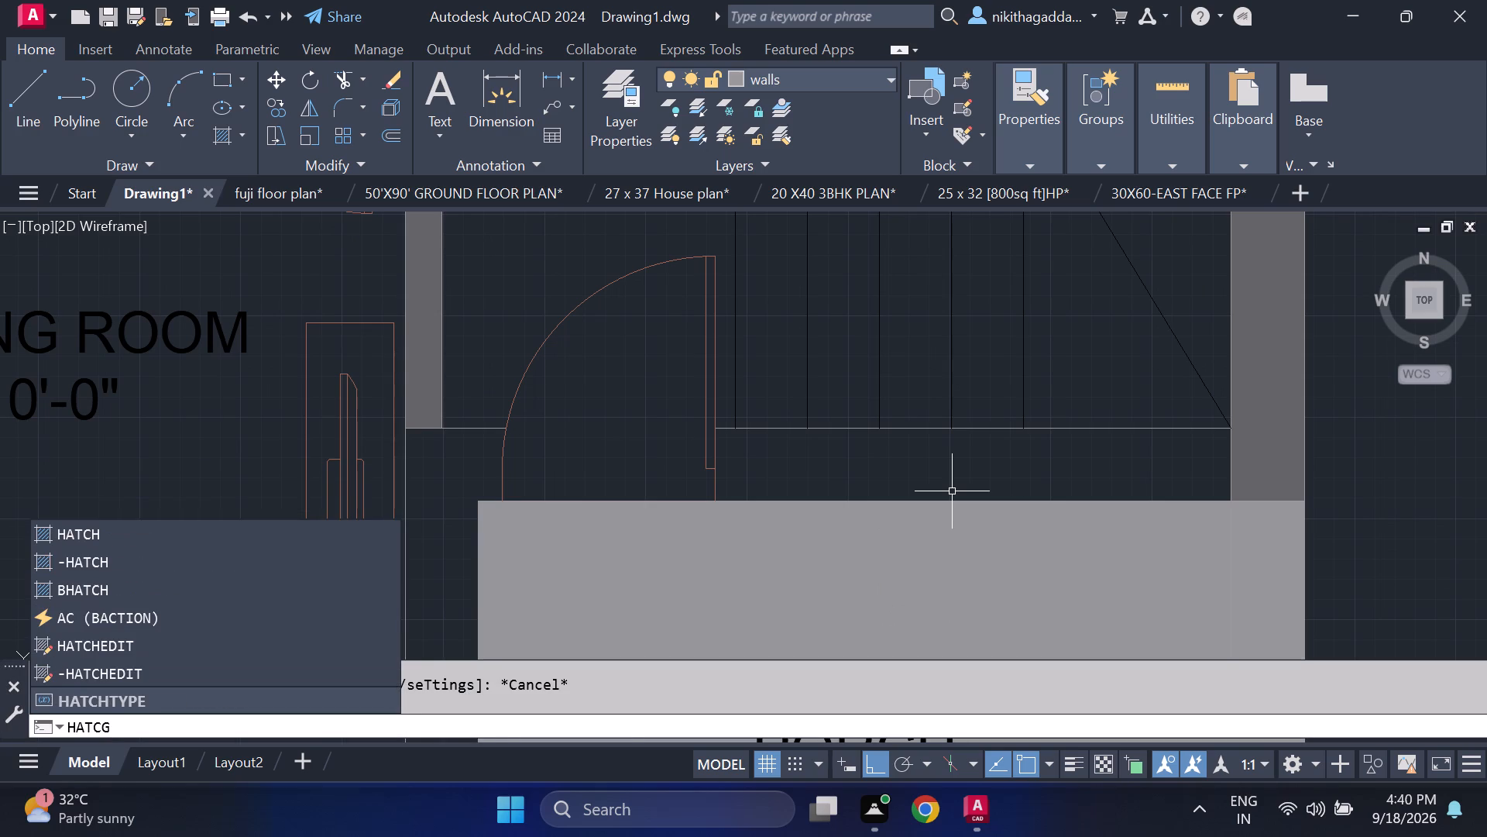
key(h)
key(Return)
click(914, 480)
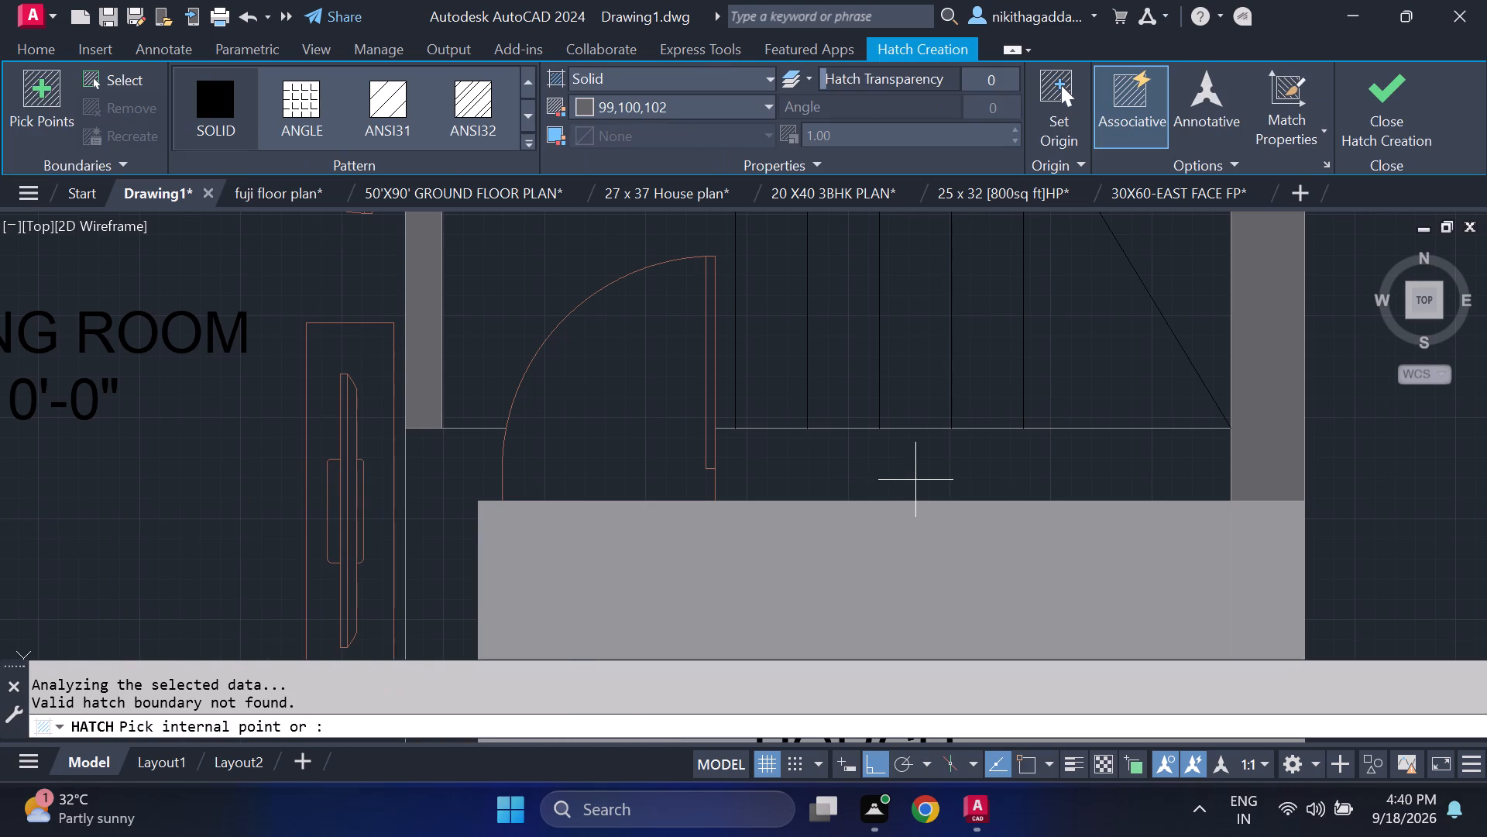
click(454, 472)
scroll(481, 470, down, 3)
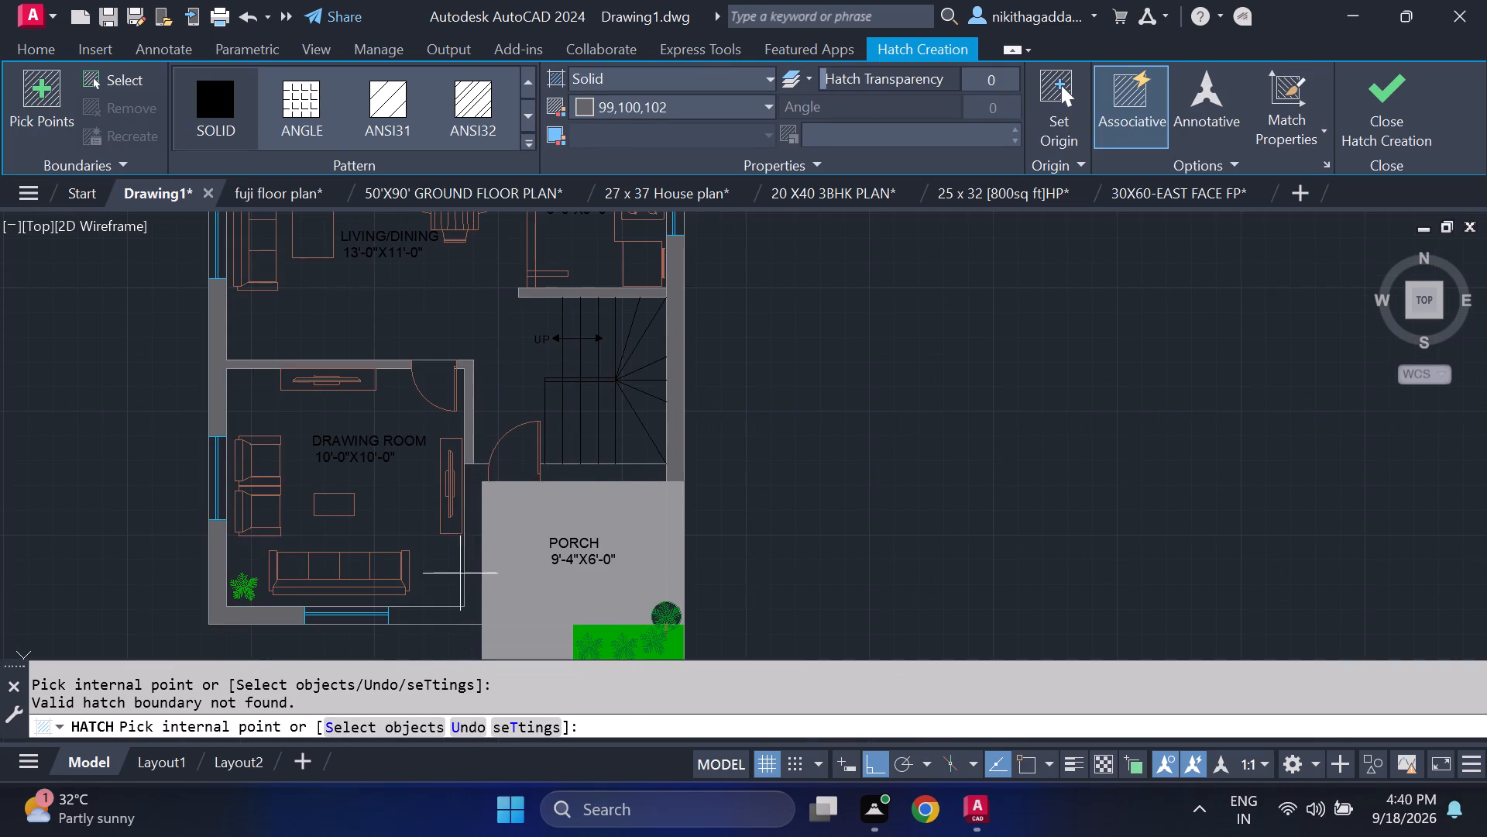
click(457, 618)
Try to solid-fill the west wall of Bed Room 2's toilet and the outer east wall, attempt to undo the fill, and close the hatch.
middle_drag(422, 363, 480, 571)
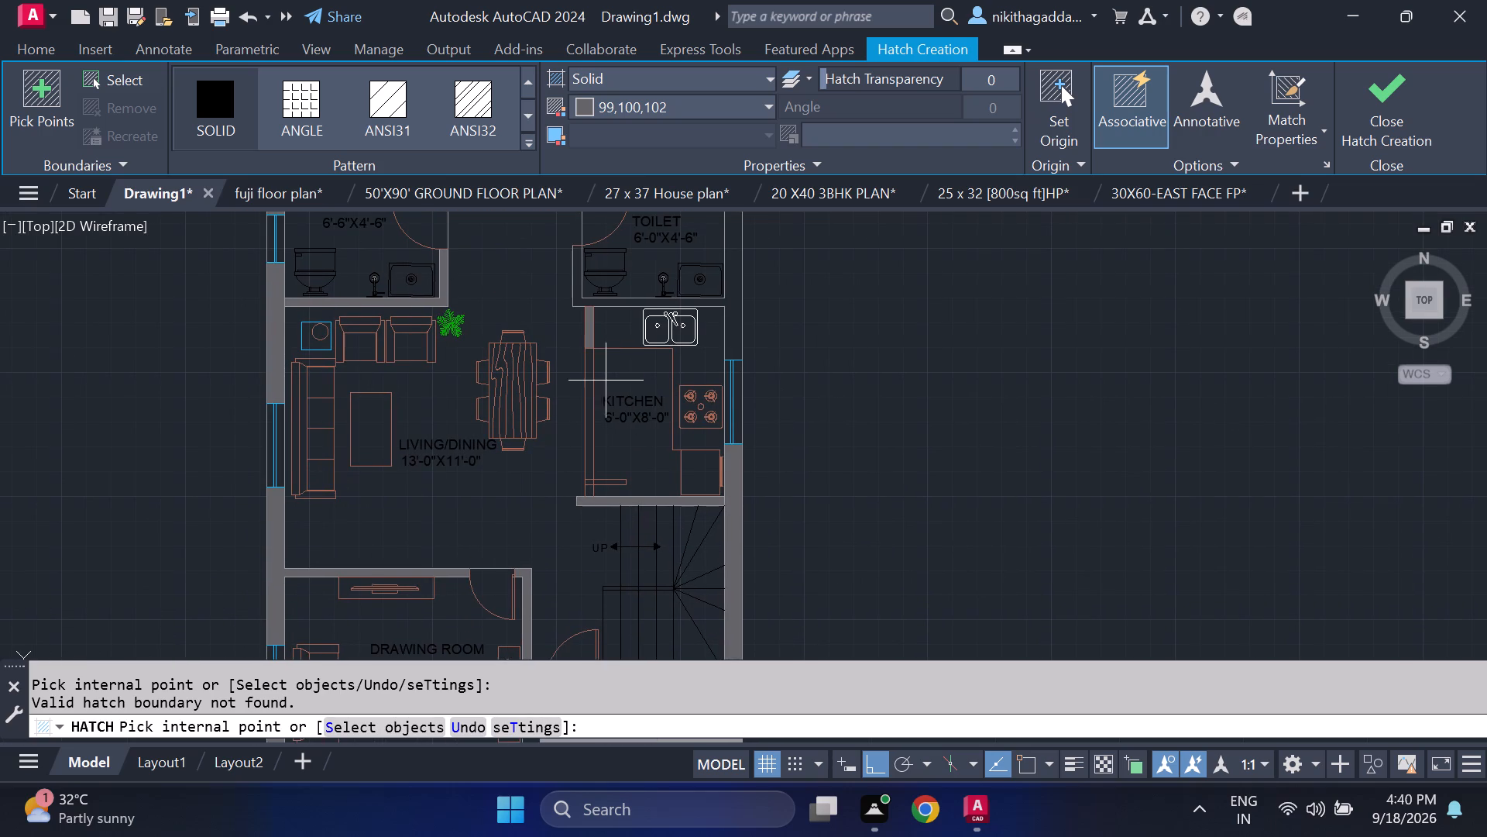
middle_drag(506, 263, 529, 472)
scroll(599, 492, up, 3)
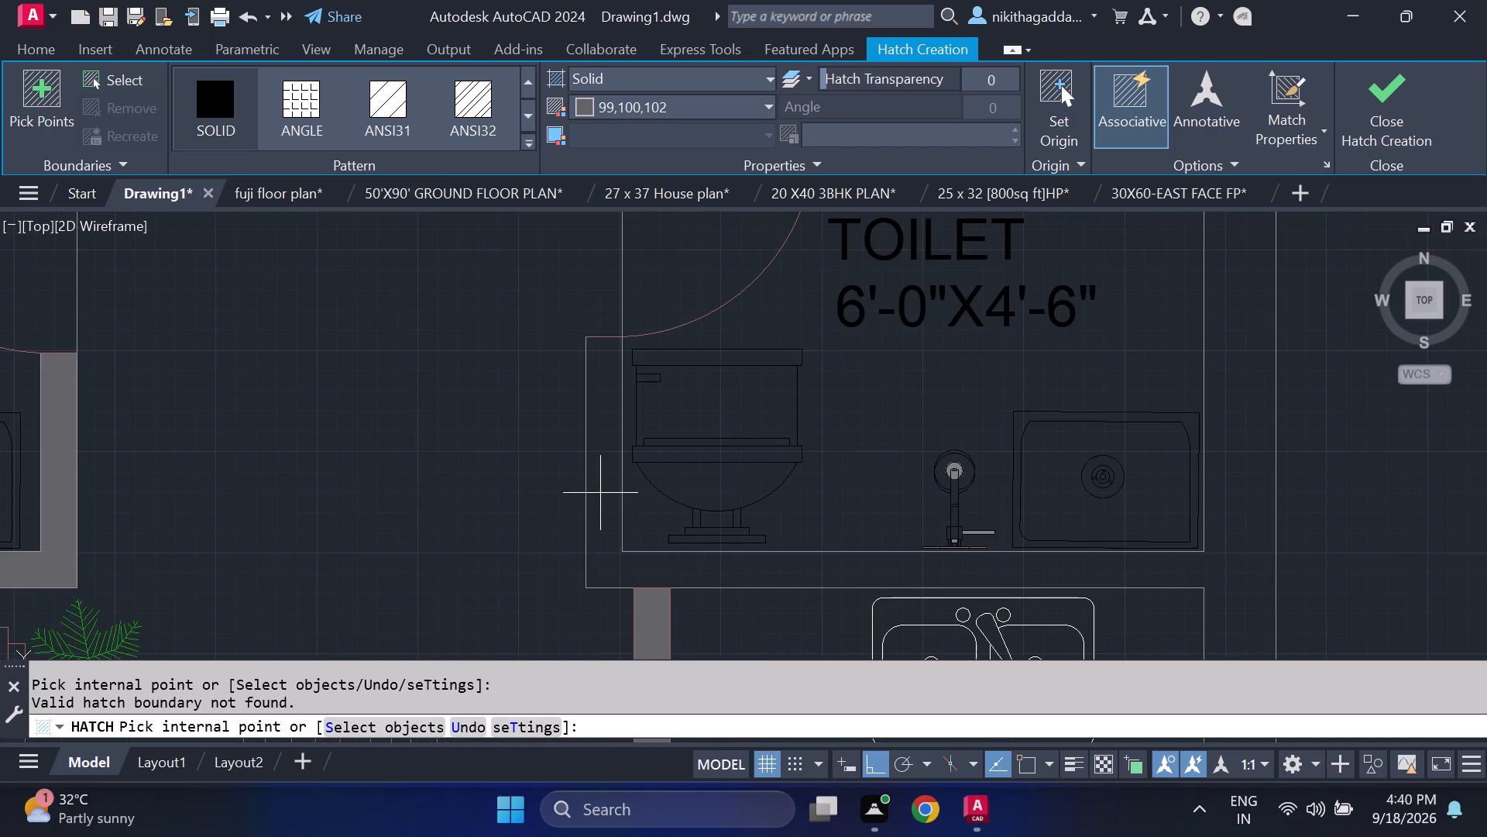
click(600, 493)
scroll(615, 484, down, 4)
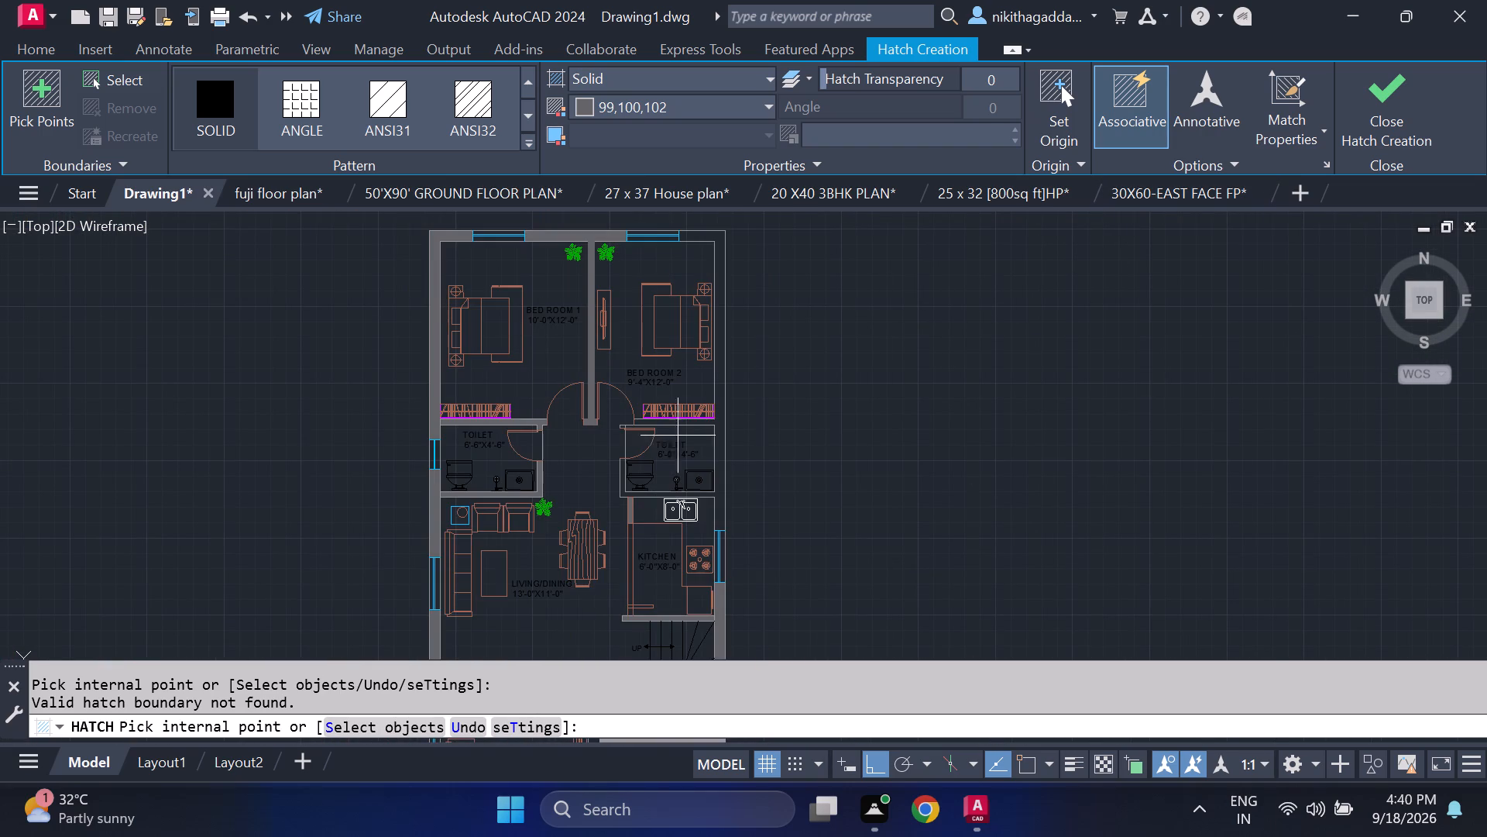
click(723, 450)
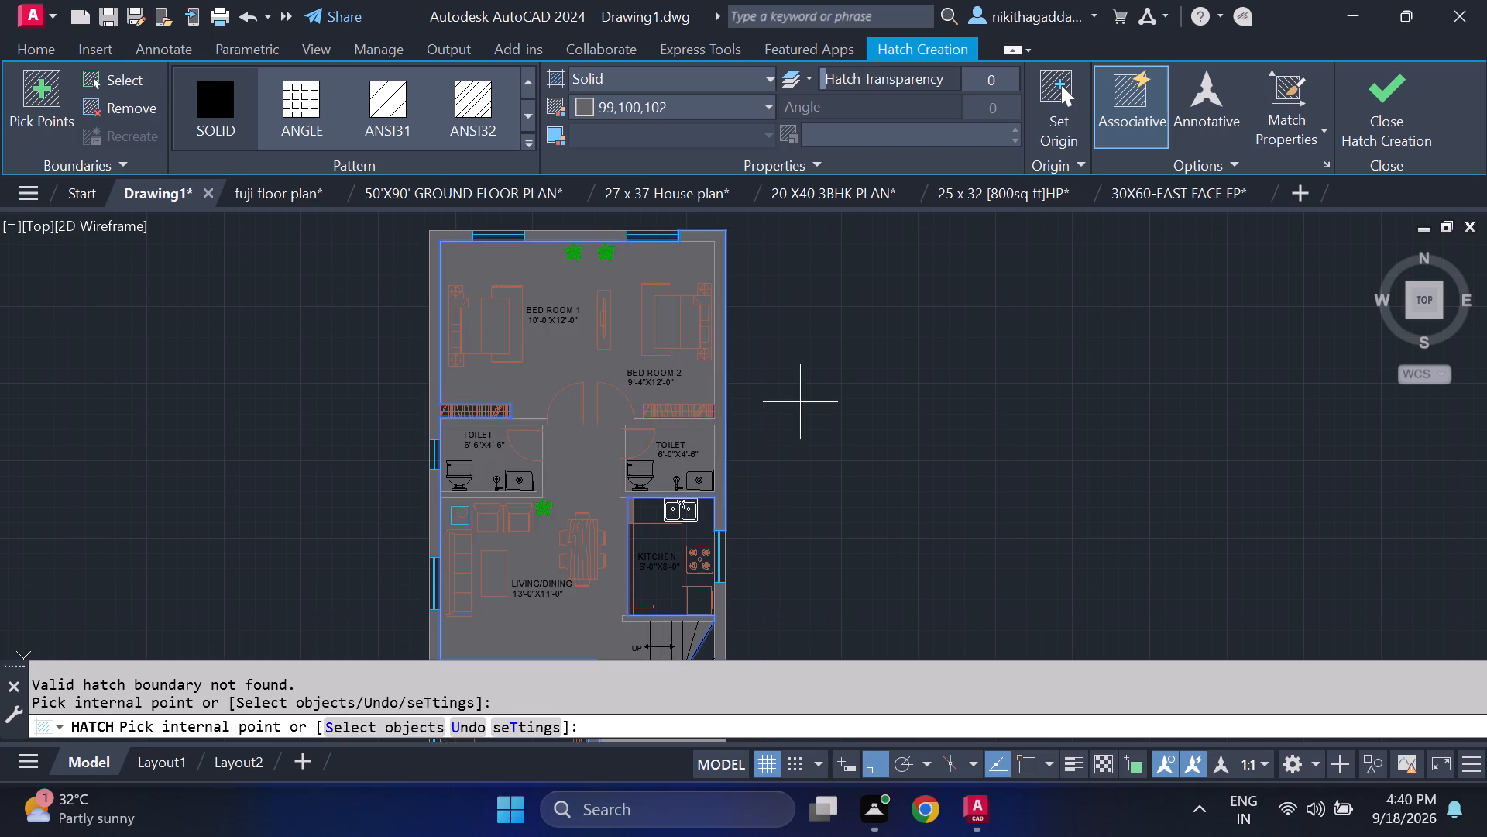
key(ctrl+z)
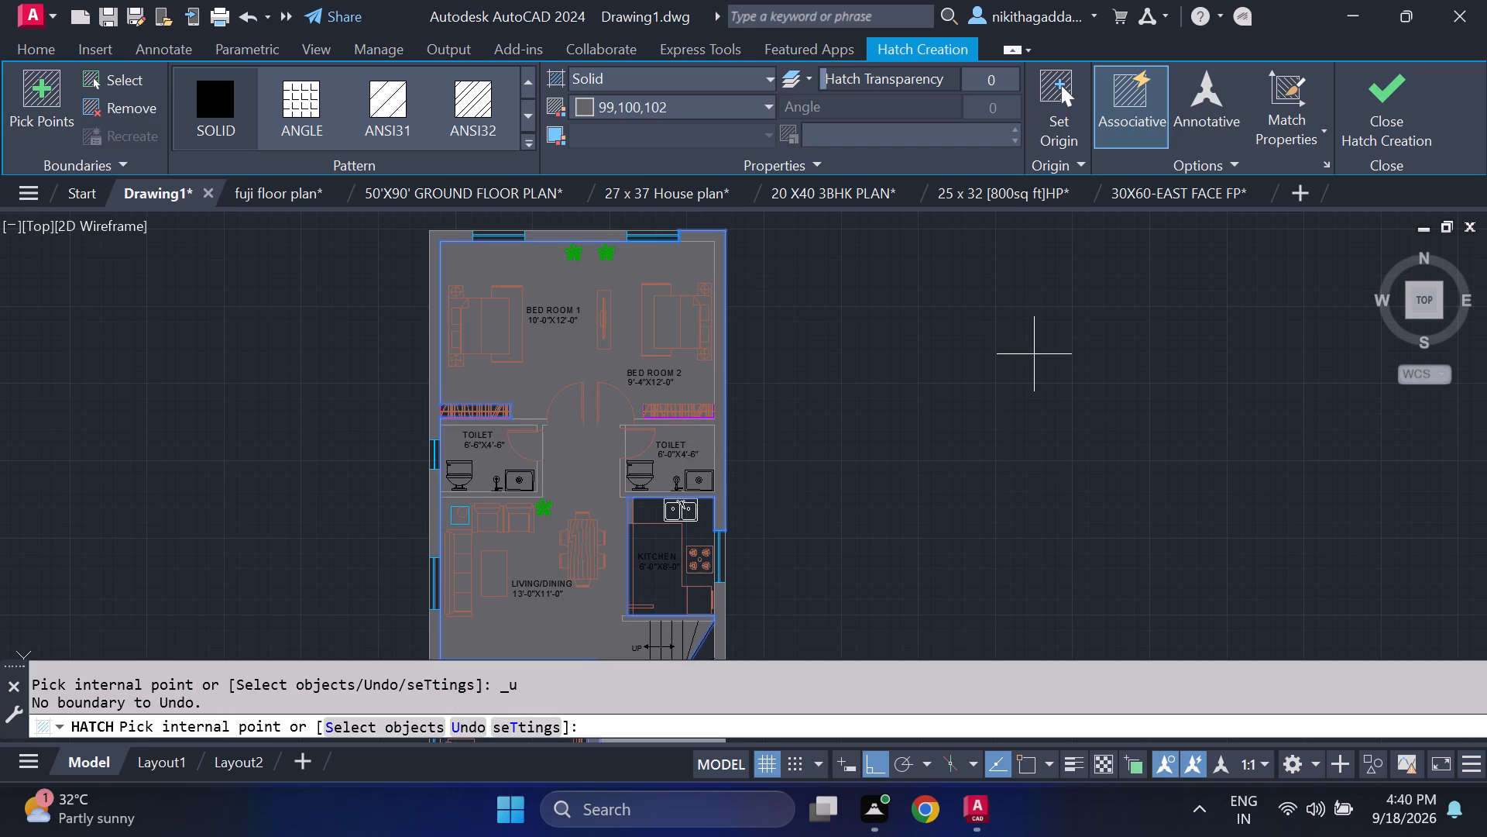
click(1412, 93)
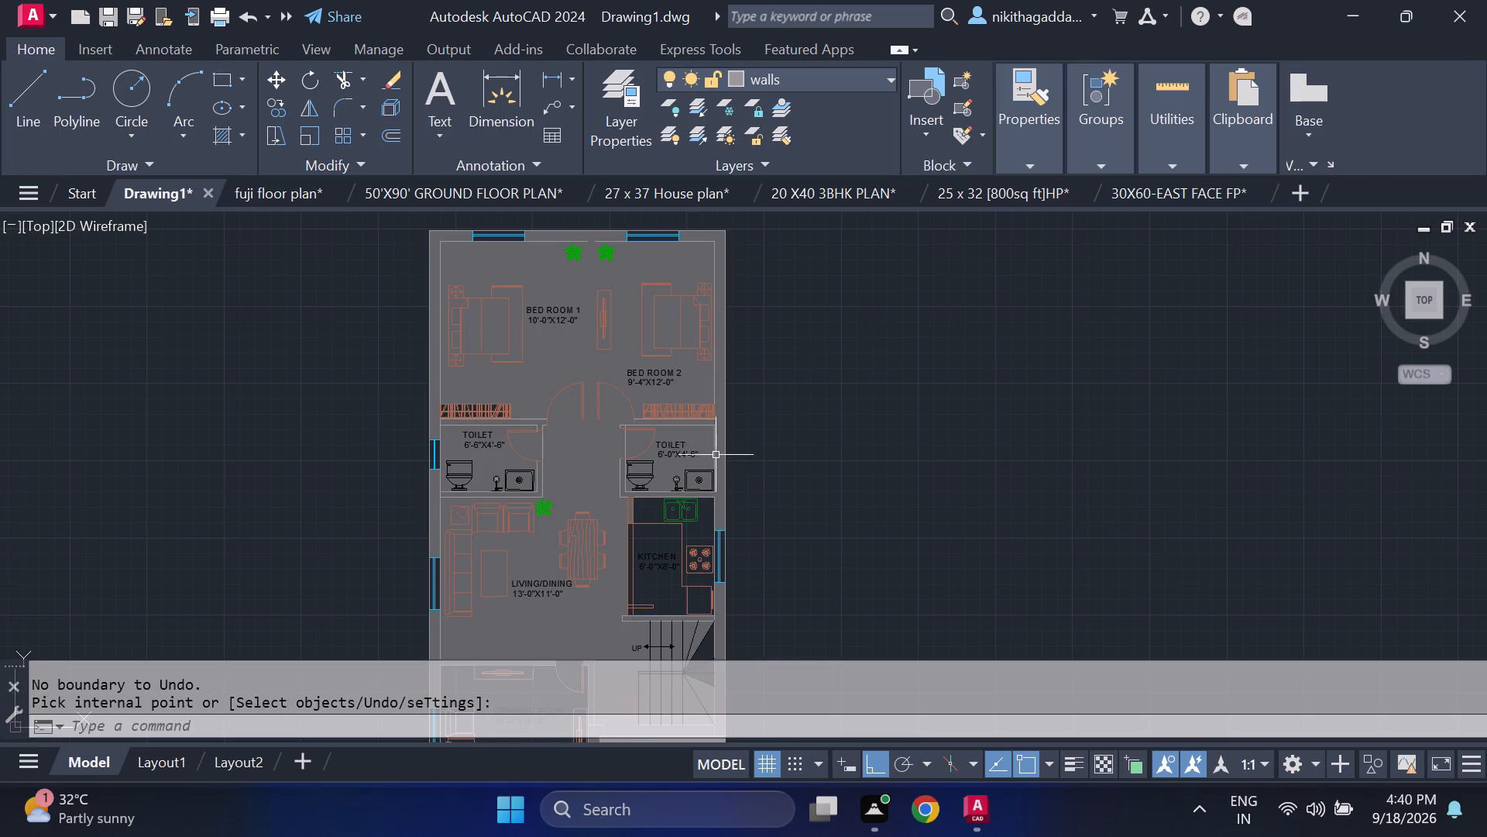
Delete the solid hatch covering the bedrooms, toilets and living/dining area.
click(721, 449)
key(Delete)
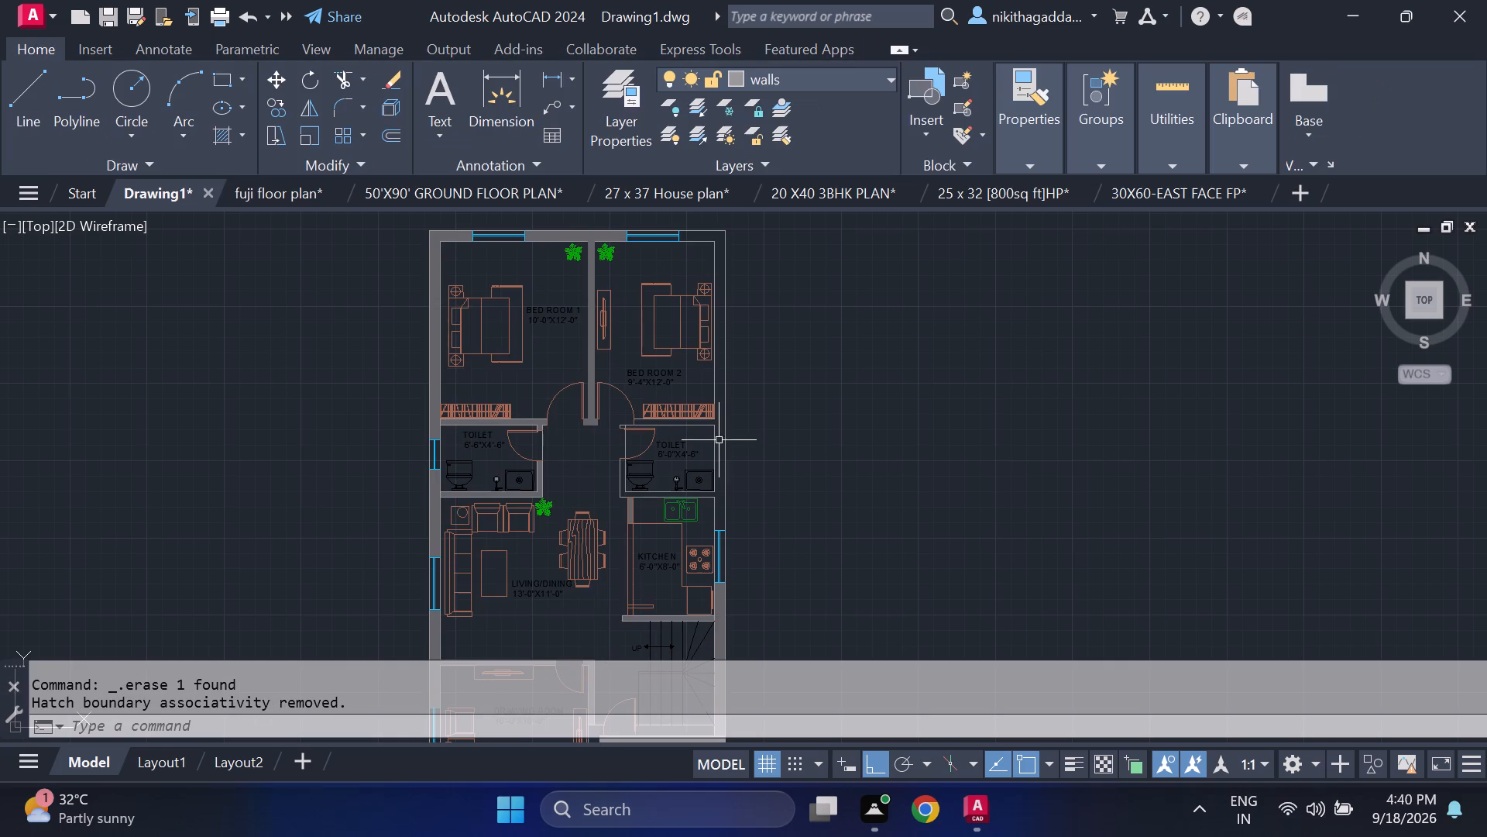
Solid-fill the short wall stub beside the door of Bed Room 2's toilet, using colour 99,100,102.
middle_drag(634, 474, 694, 407)
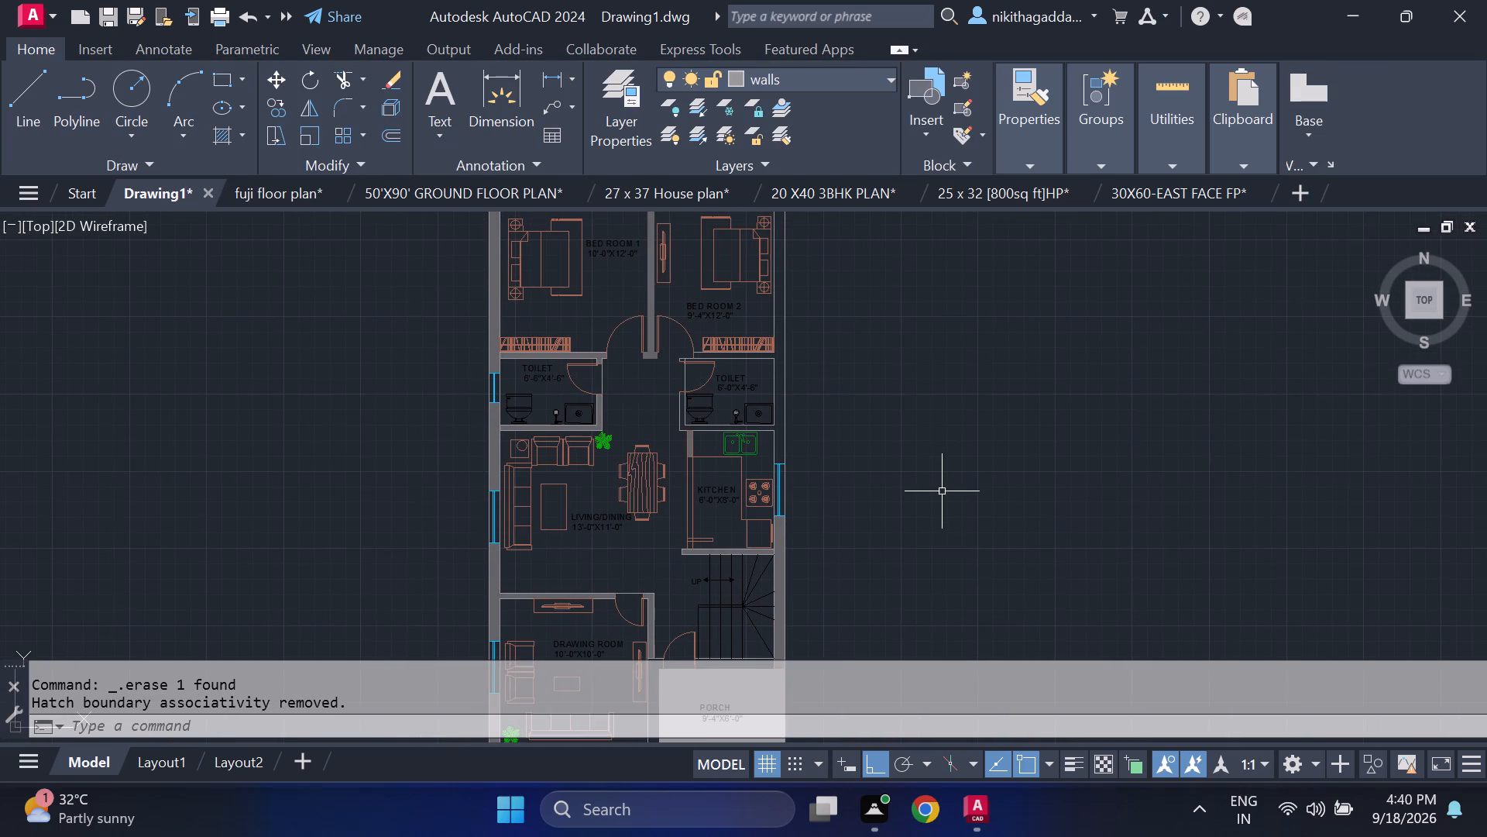
text(HATCH)
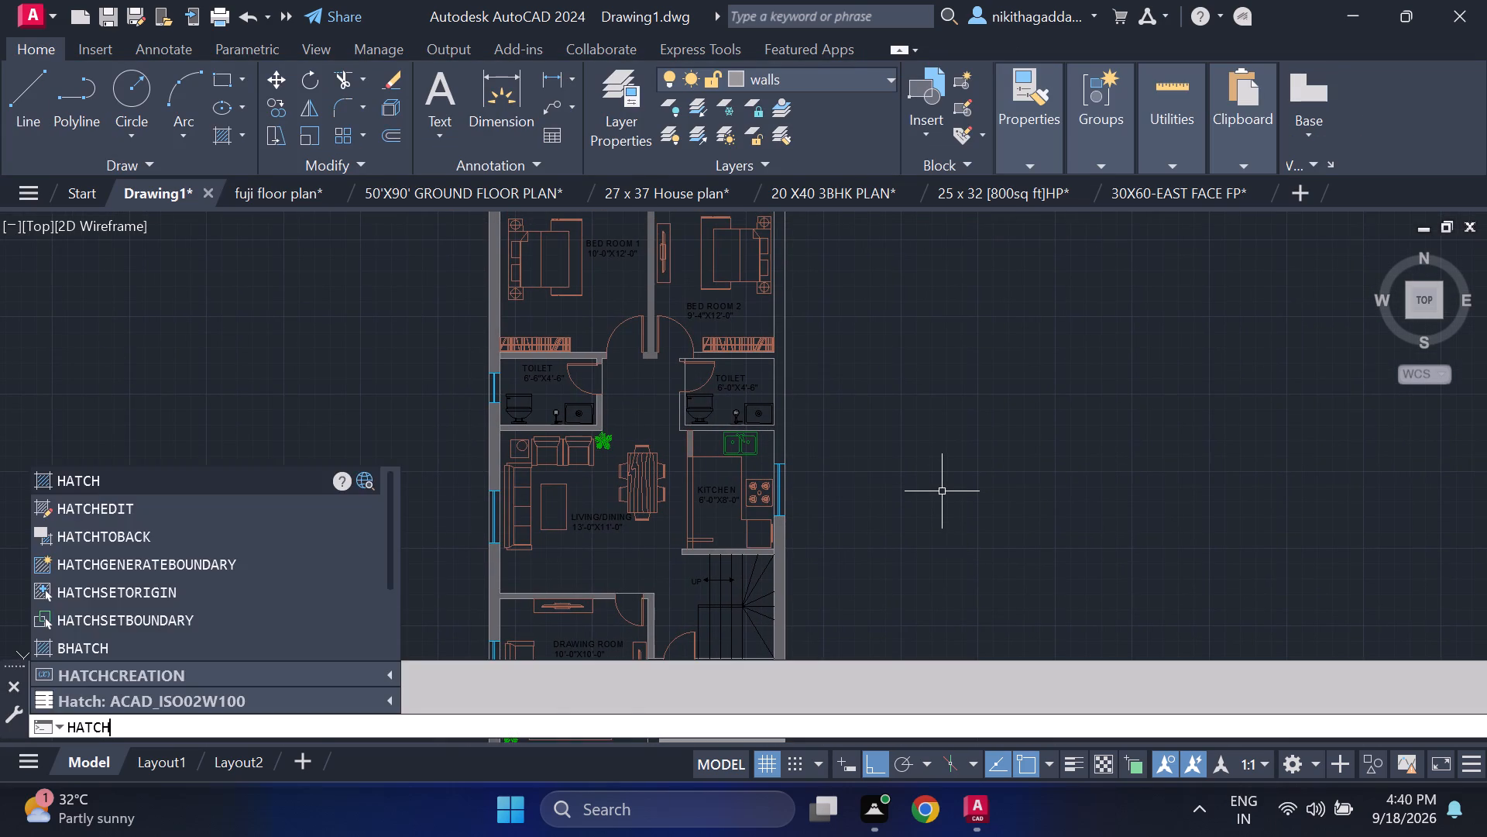
key(Return)
scroll(745, 370, up, 1)
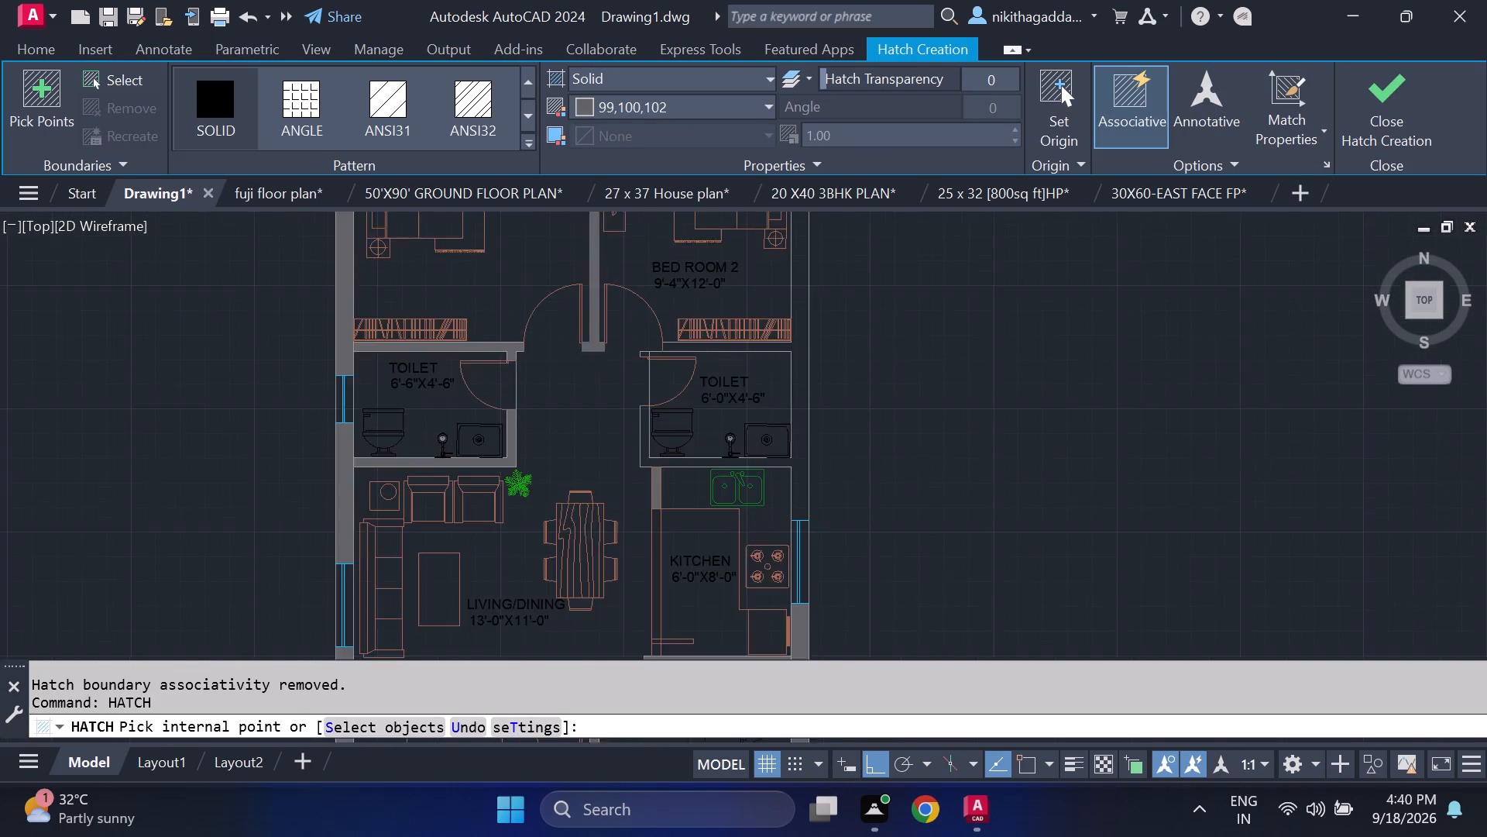
scroll(745, 370, up, 1)
click(731, 334)
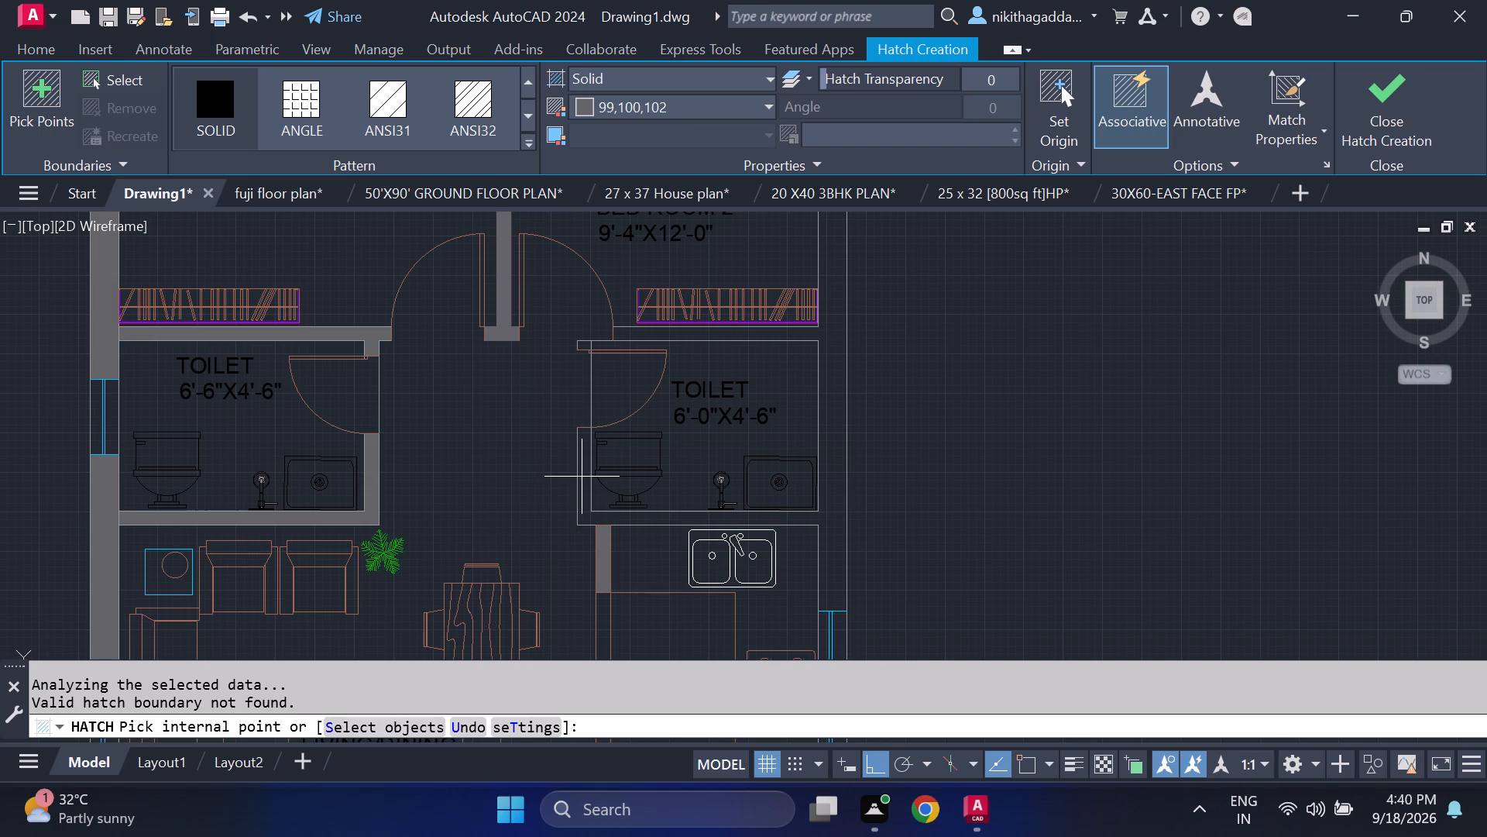
scroll(616, 322, up, 2)
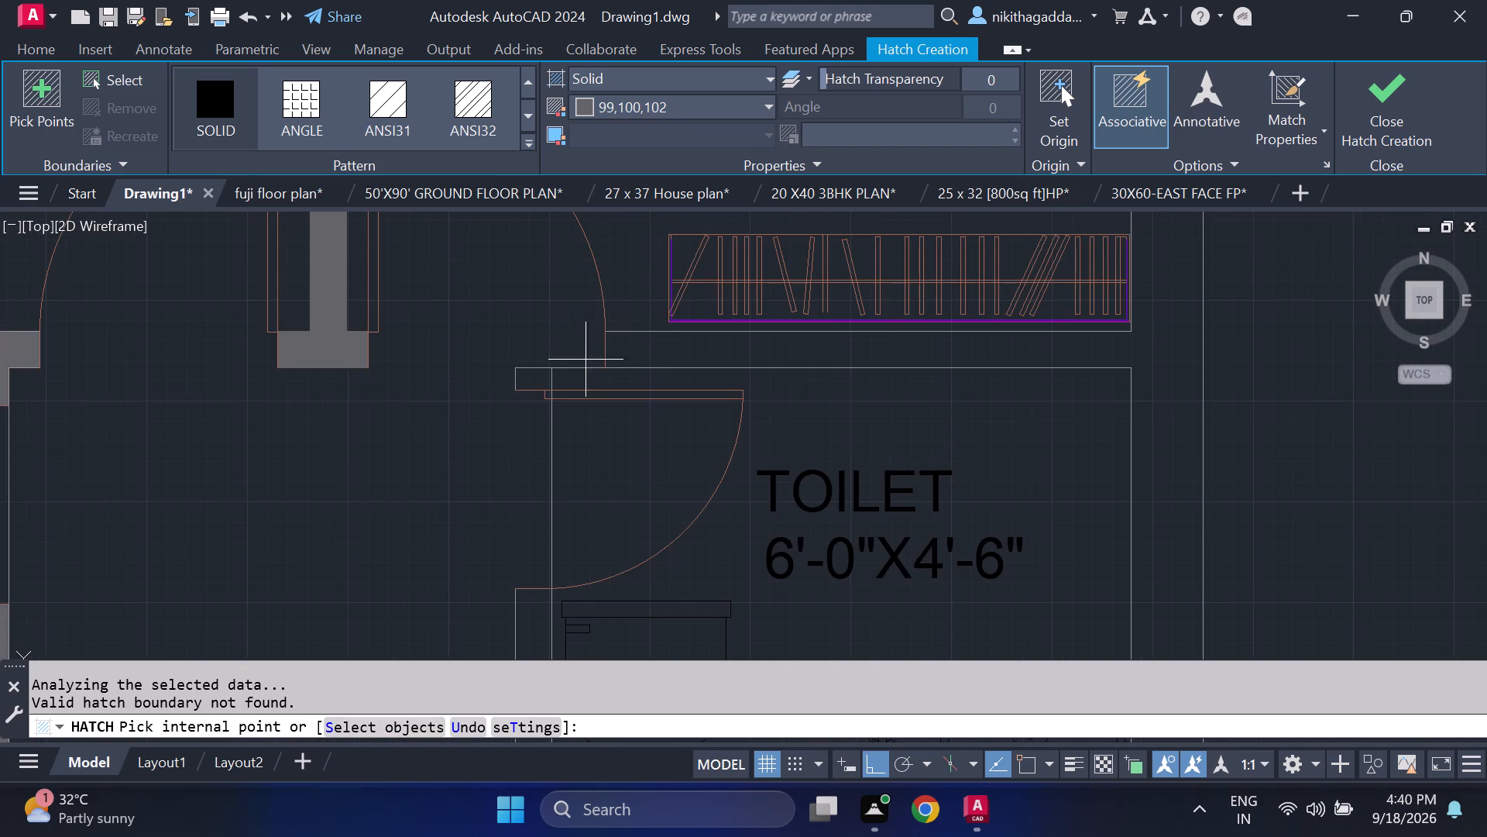
scroll(551, 387, down, 2)
scroll(561, 387, up, 4)
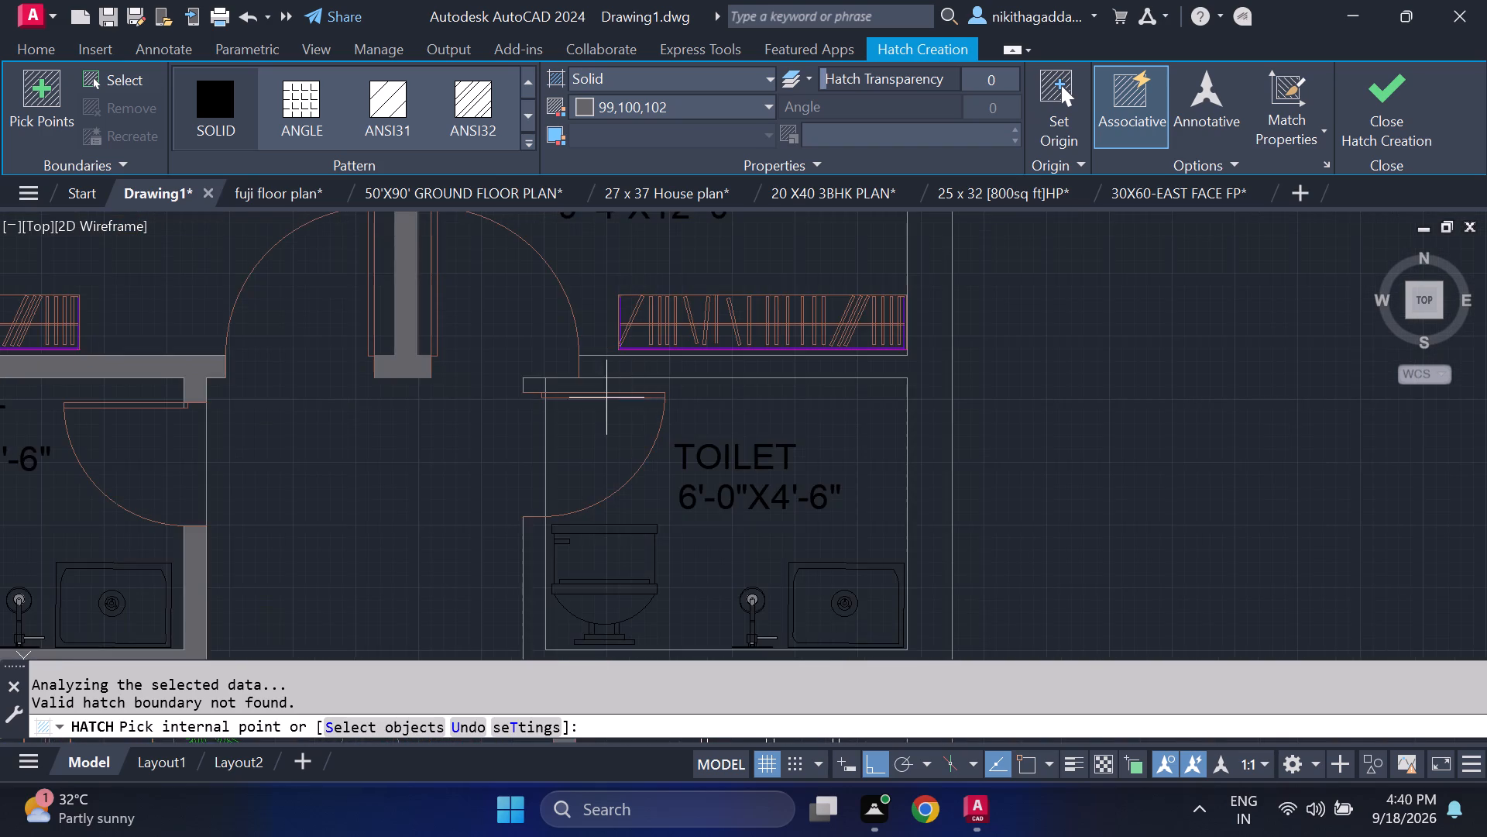
scroll(602, 395, up, 2)
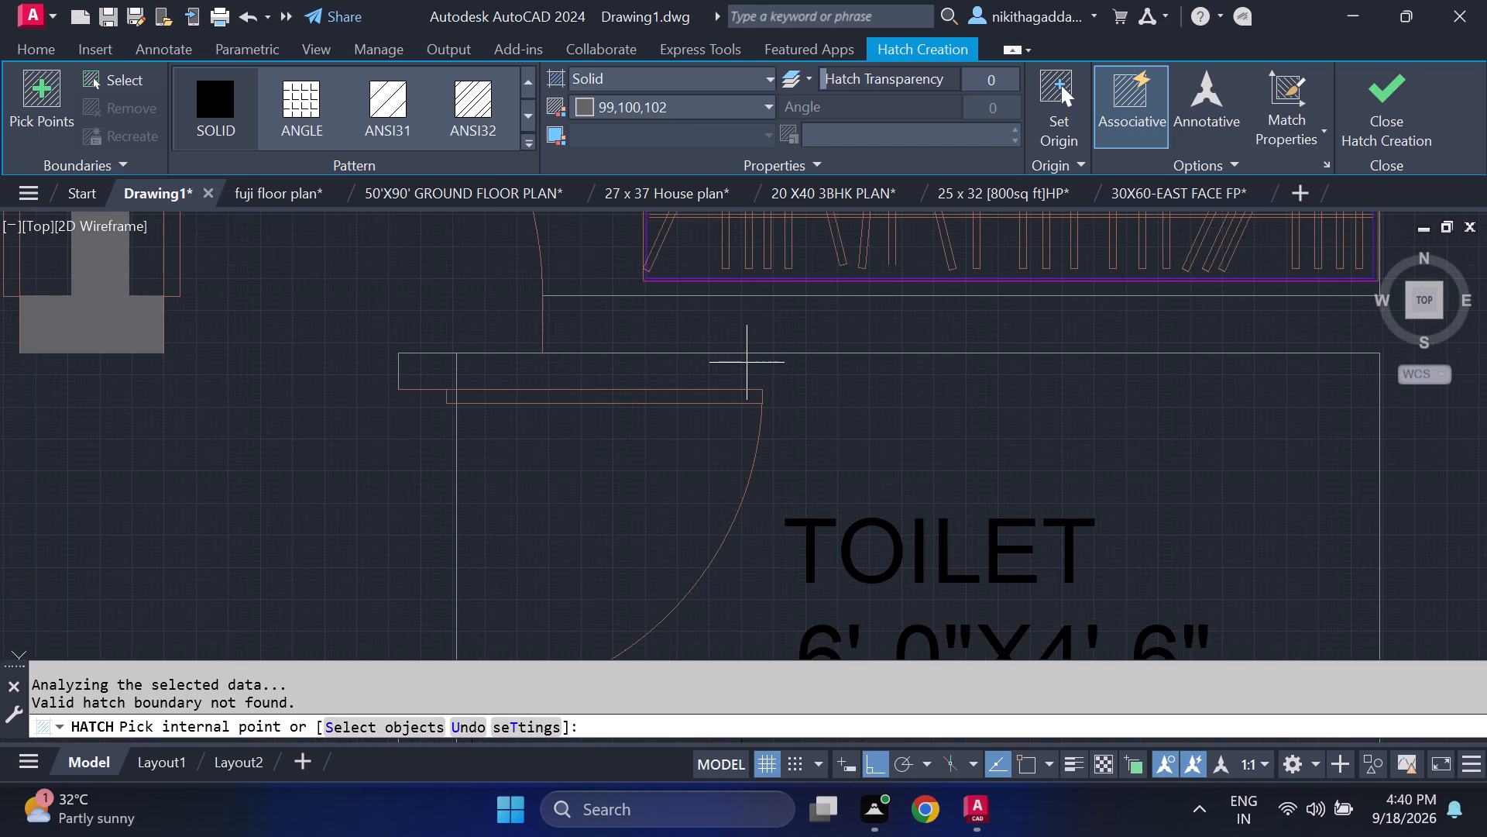
click(433, 369)
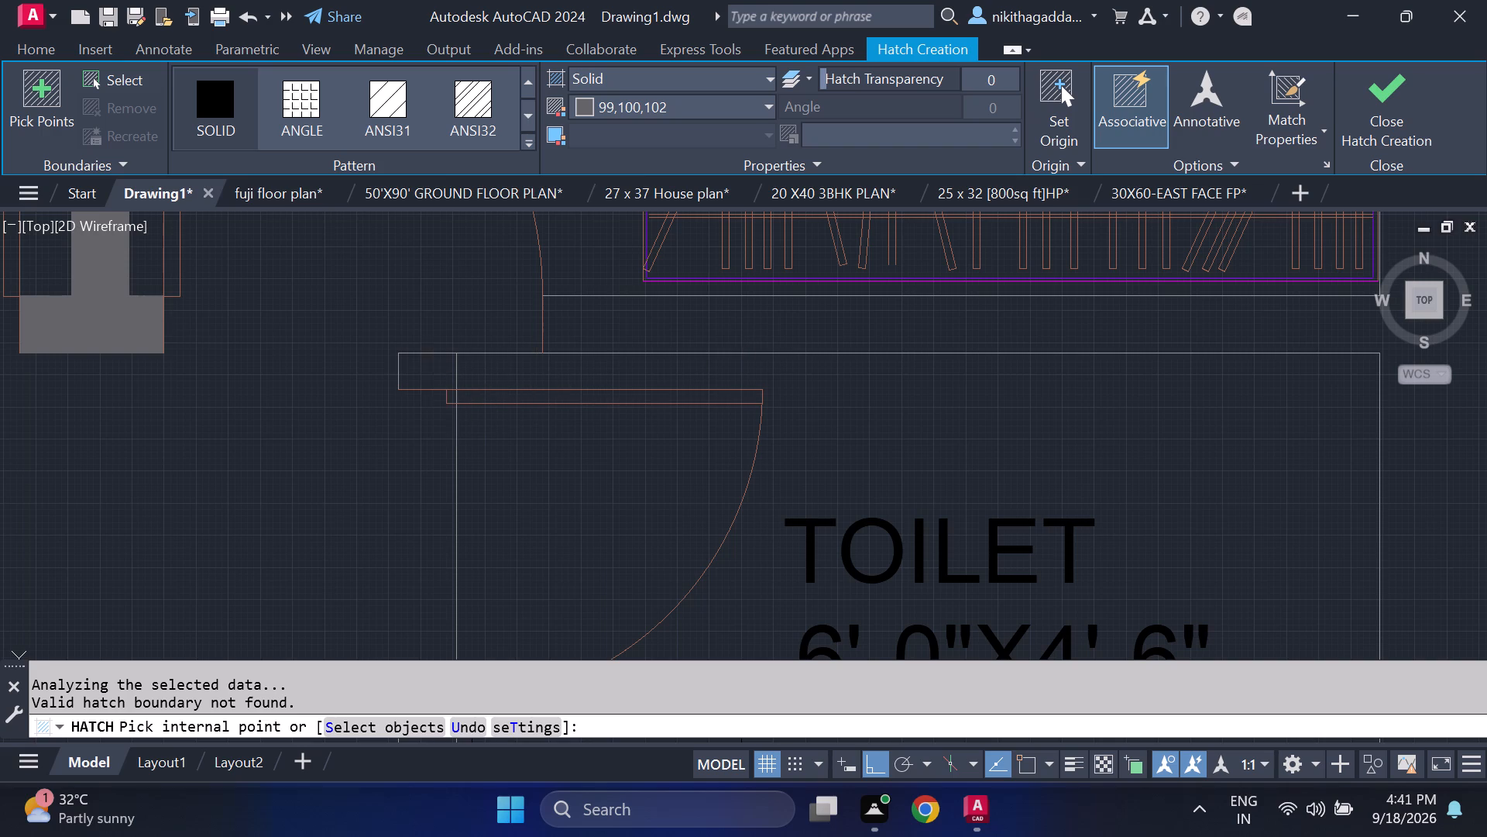
click(433, 369)
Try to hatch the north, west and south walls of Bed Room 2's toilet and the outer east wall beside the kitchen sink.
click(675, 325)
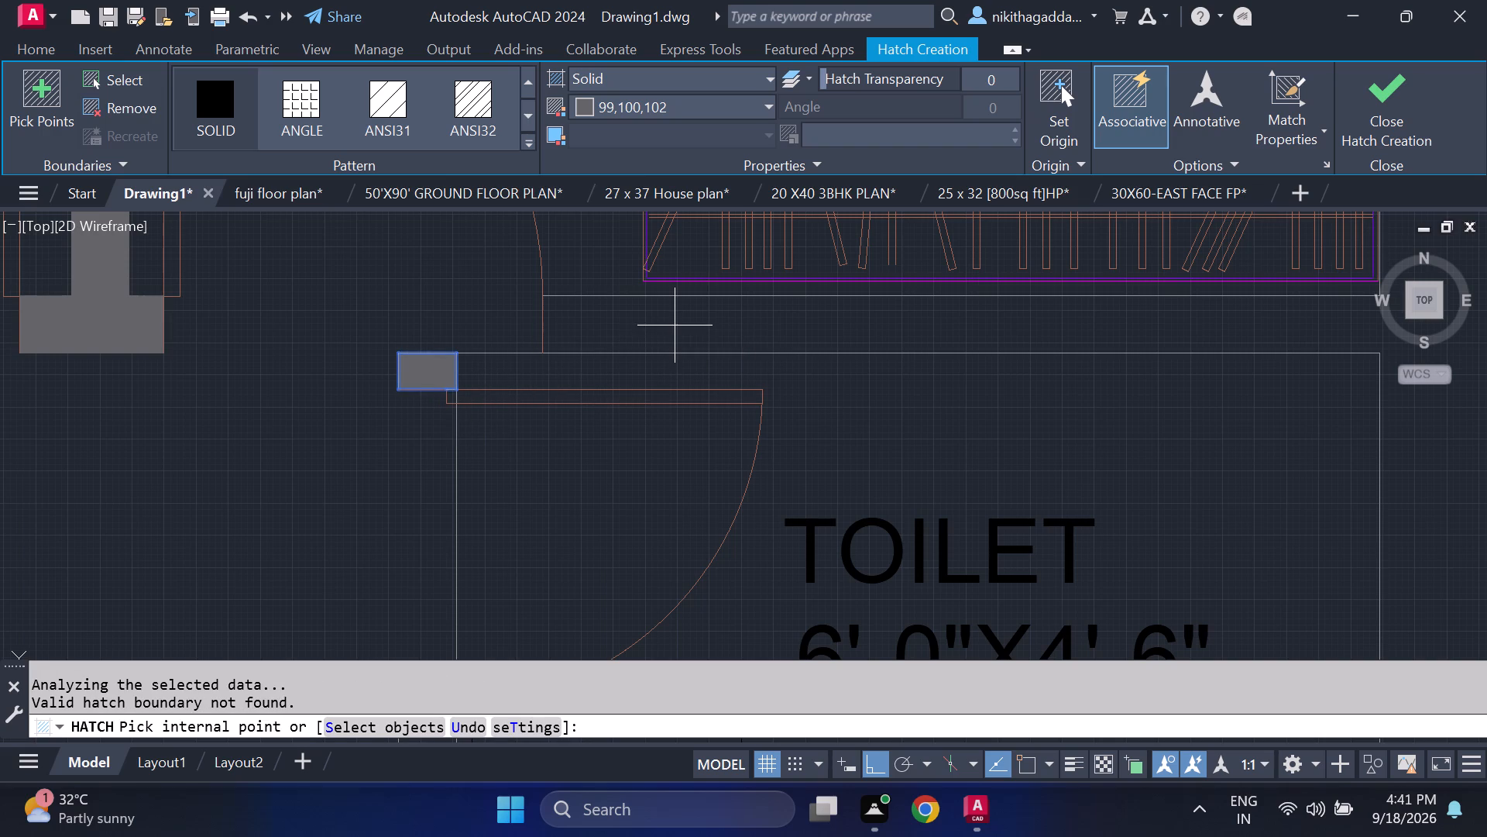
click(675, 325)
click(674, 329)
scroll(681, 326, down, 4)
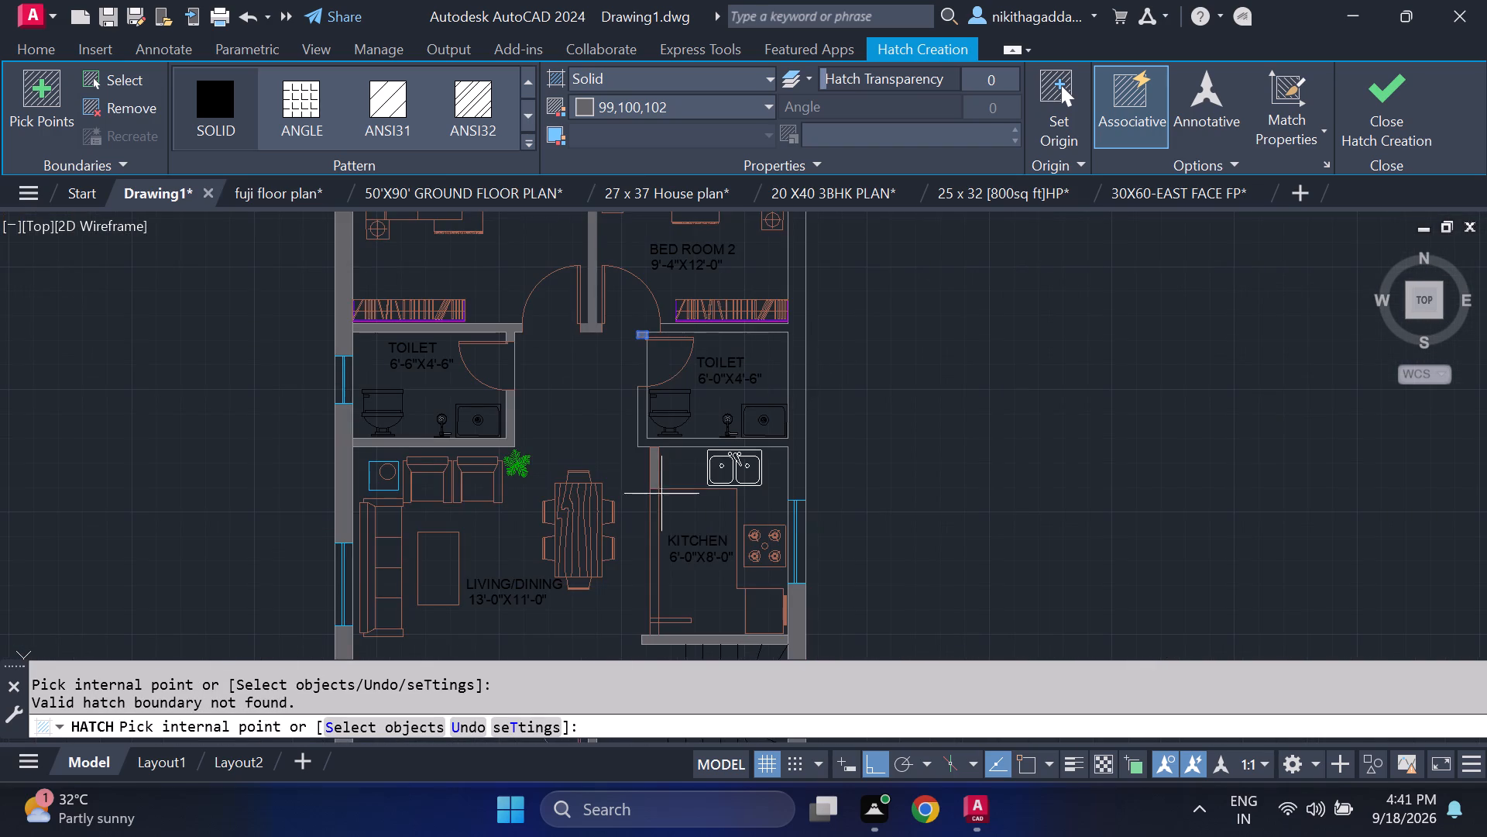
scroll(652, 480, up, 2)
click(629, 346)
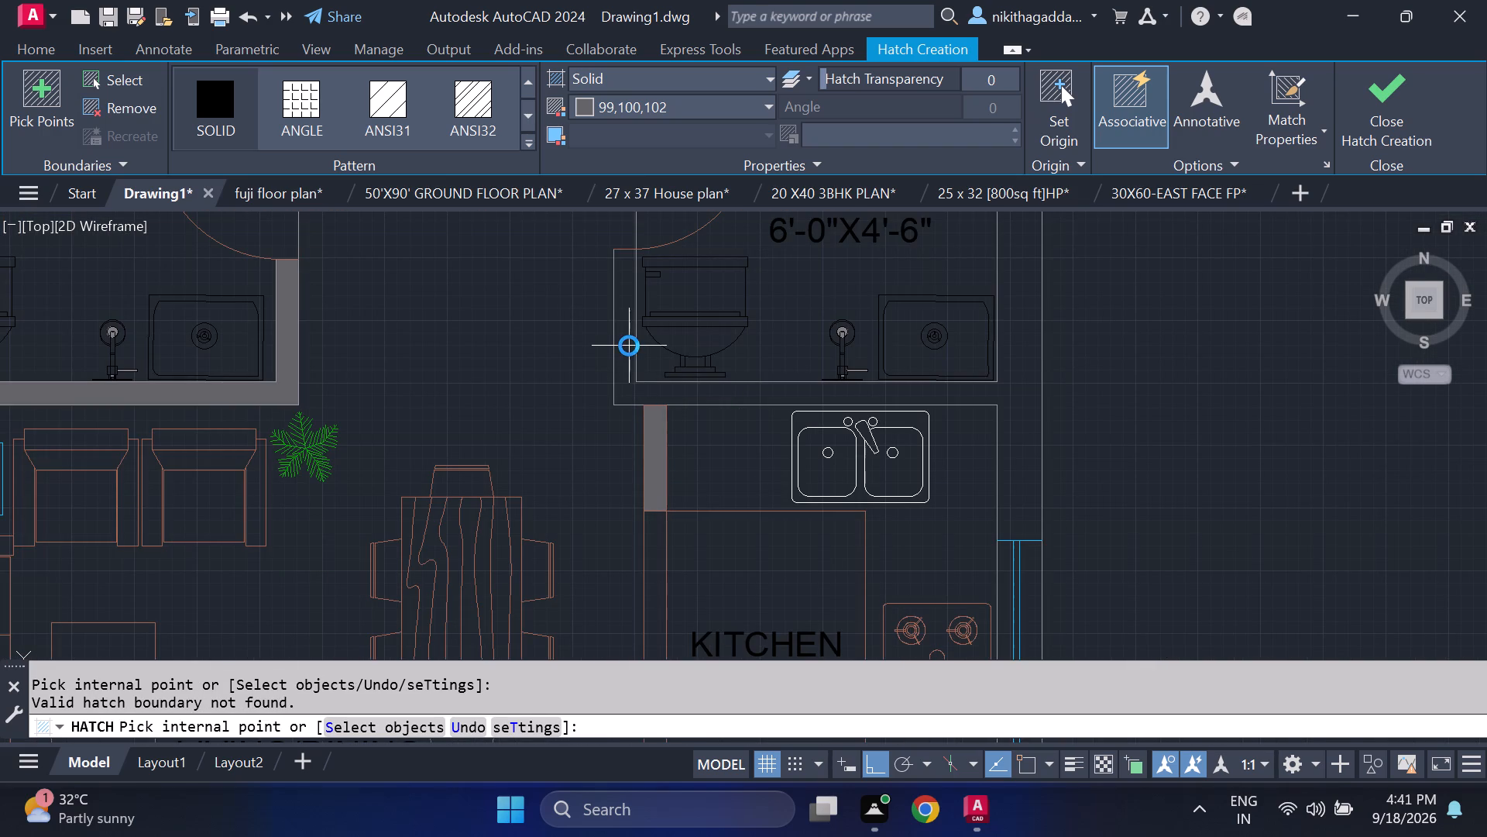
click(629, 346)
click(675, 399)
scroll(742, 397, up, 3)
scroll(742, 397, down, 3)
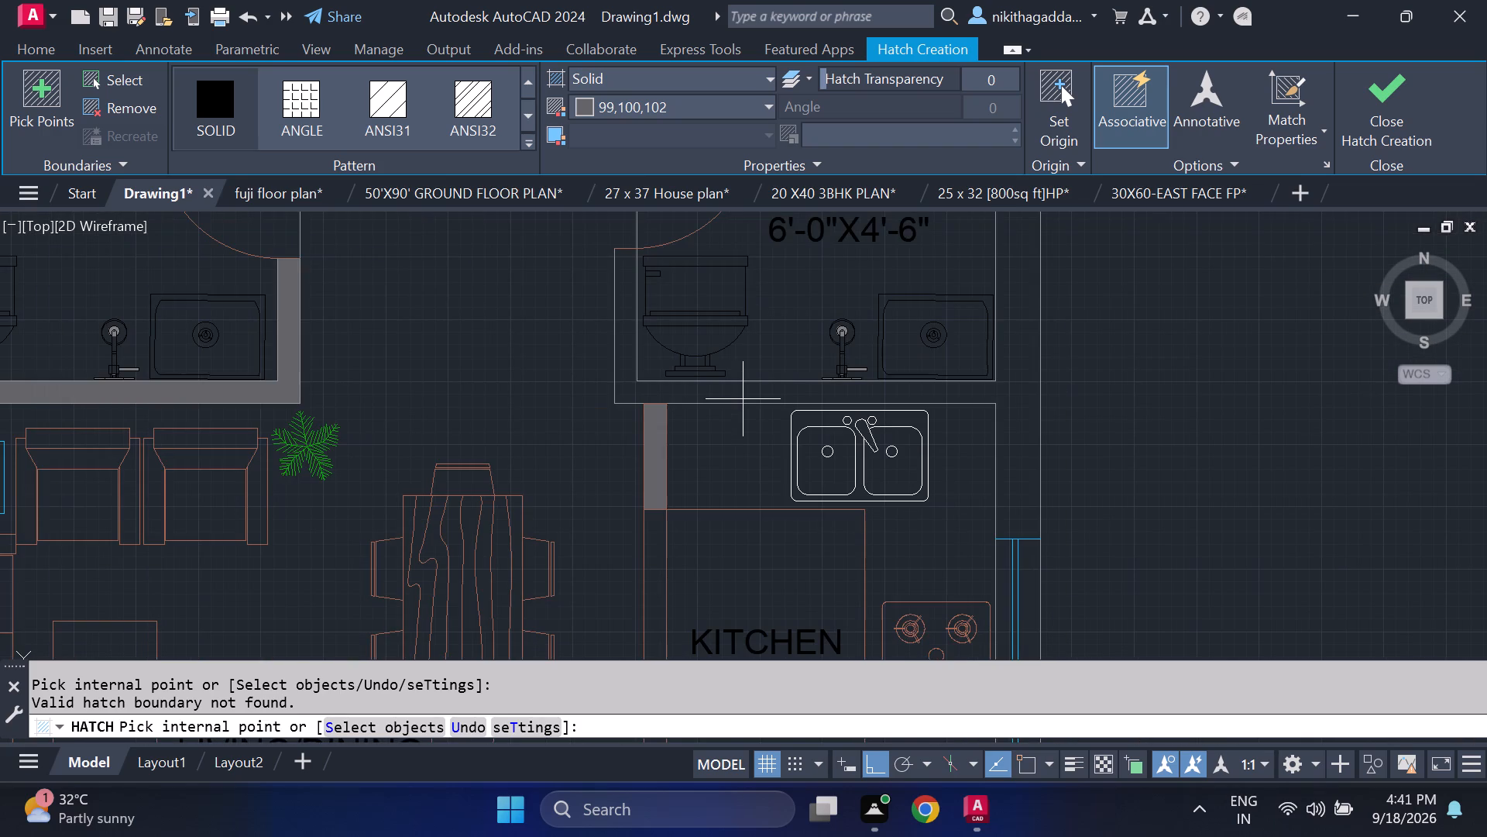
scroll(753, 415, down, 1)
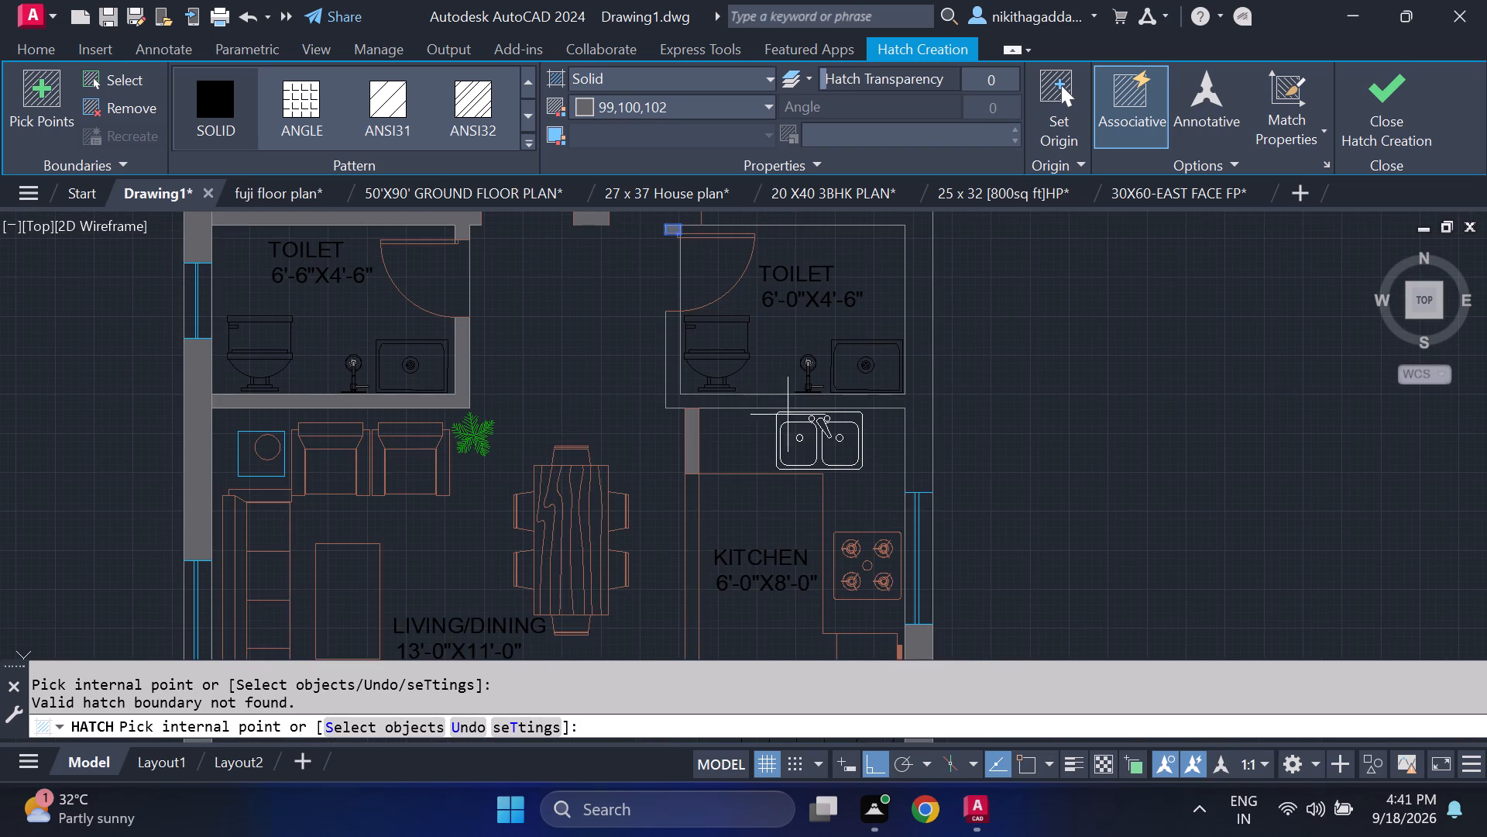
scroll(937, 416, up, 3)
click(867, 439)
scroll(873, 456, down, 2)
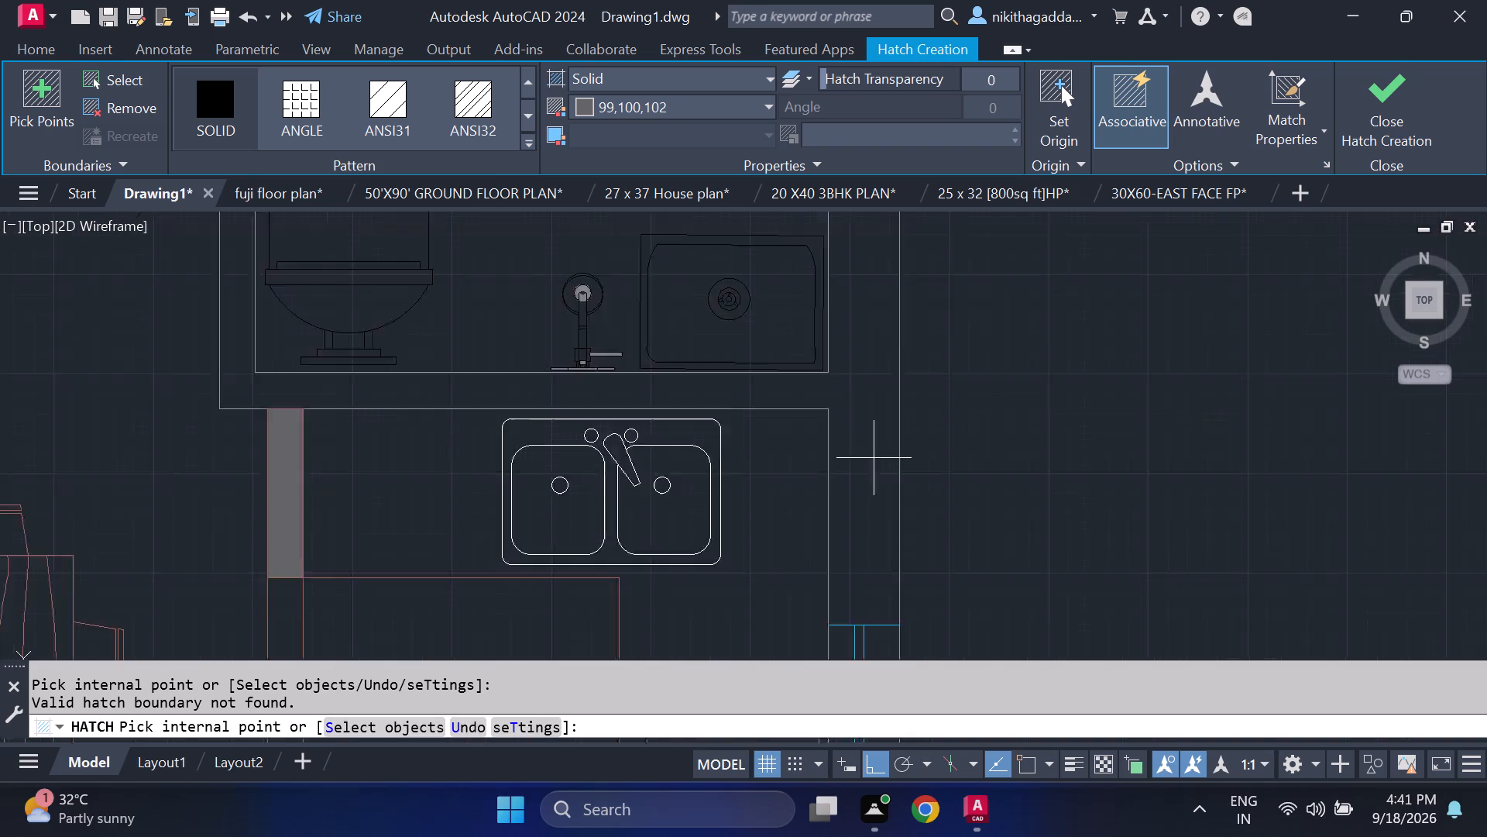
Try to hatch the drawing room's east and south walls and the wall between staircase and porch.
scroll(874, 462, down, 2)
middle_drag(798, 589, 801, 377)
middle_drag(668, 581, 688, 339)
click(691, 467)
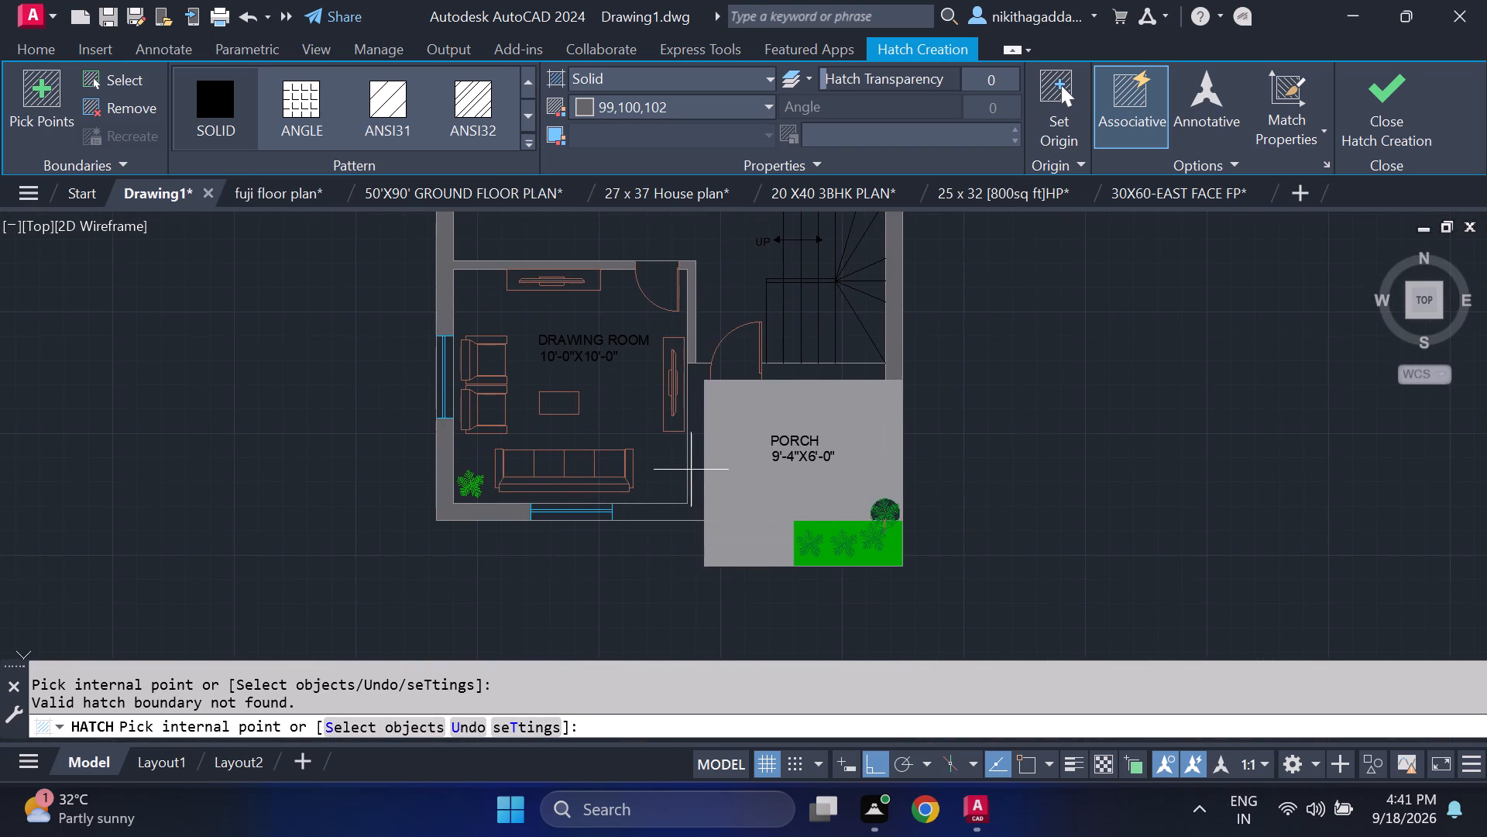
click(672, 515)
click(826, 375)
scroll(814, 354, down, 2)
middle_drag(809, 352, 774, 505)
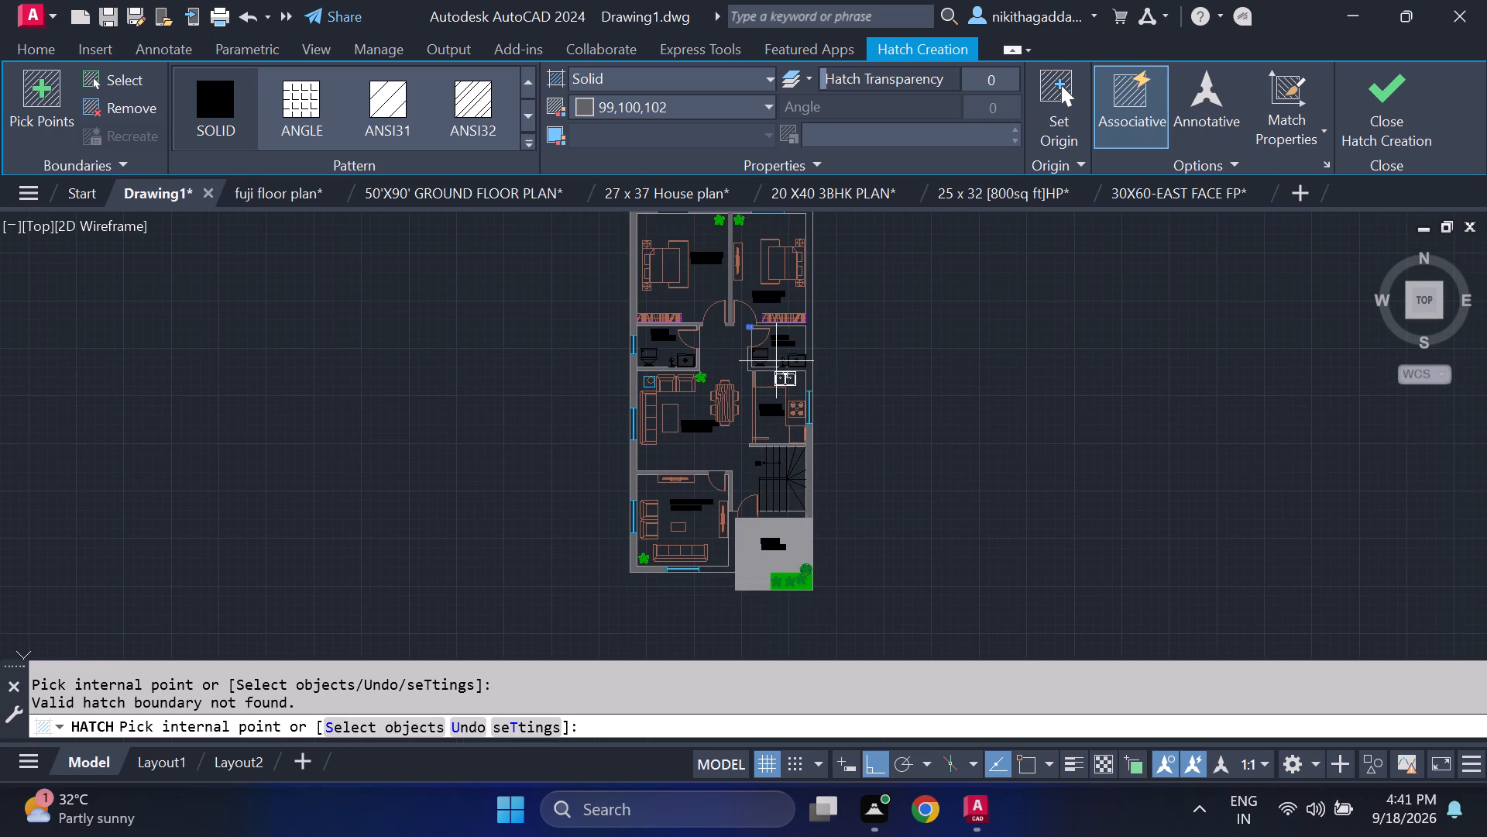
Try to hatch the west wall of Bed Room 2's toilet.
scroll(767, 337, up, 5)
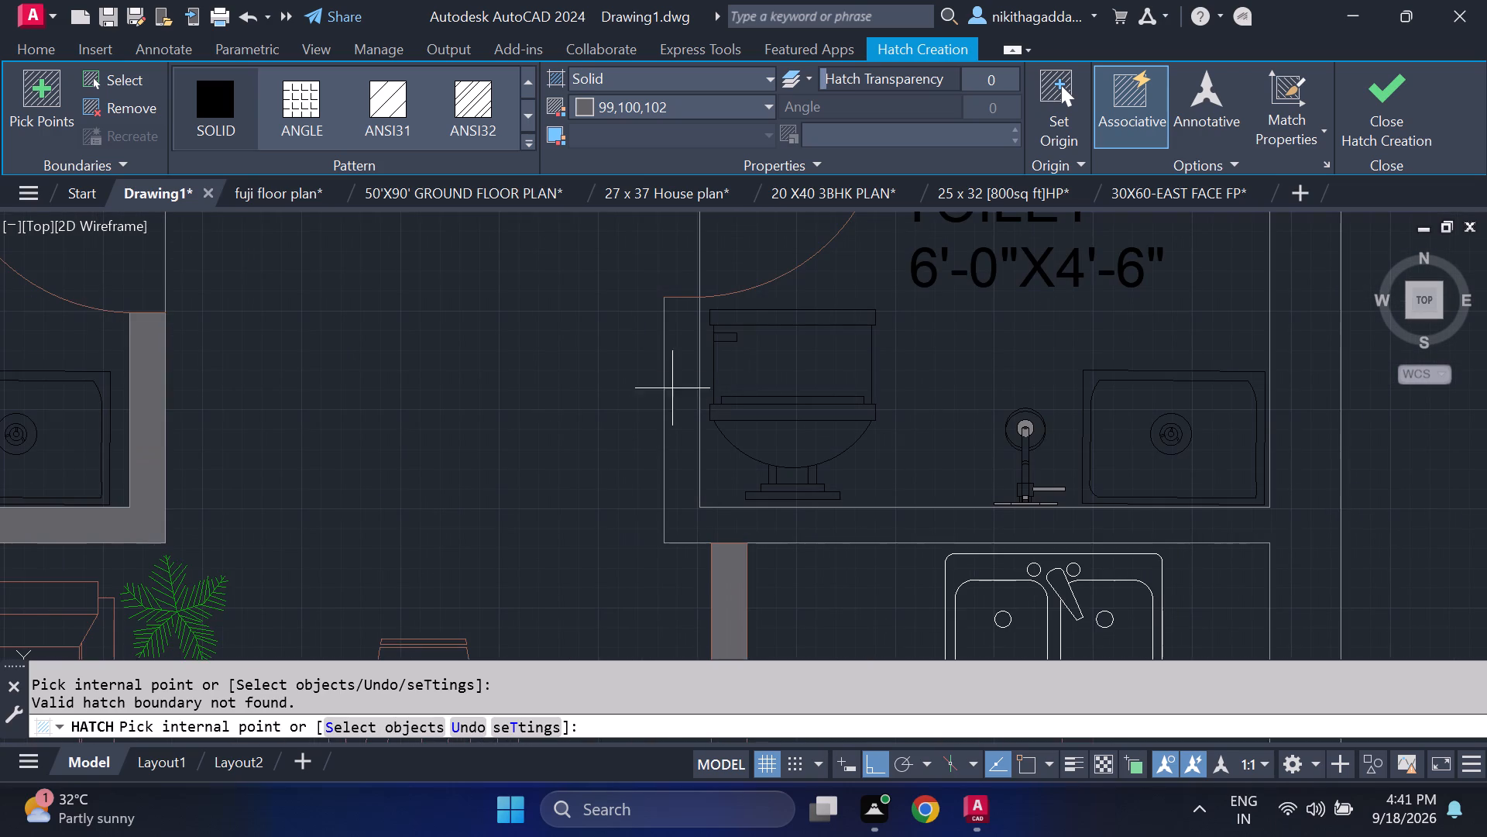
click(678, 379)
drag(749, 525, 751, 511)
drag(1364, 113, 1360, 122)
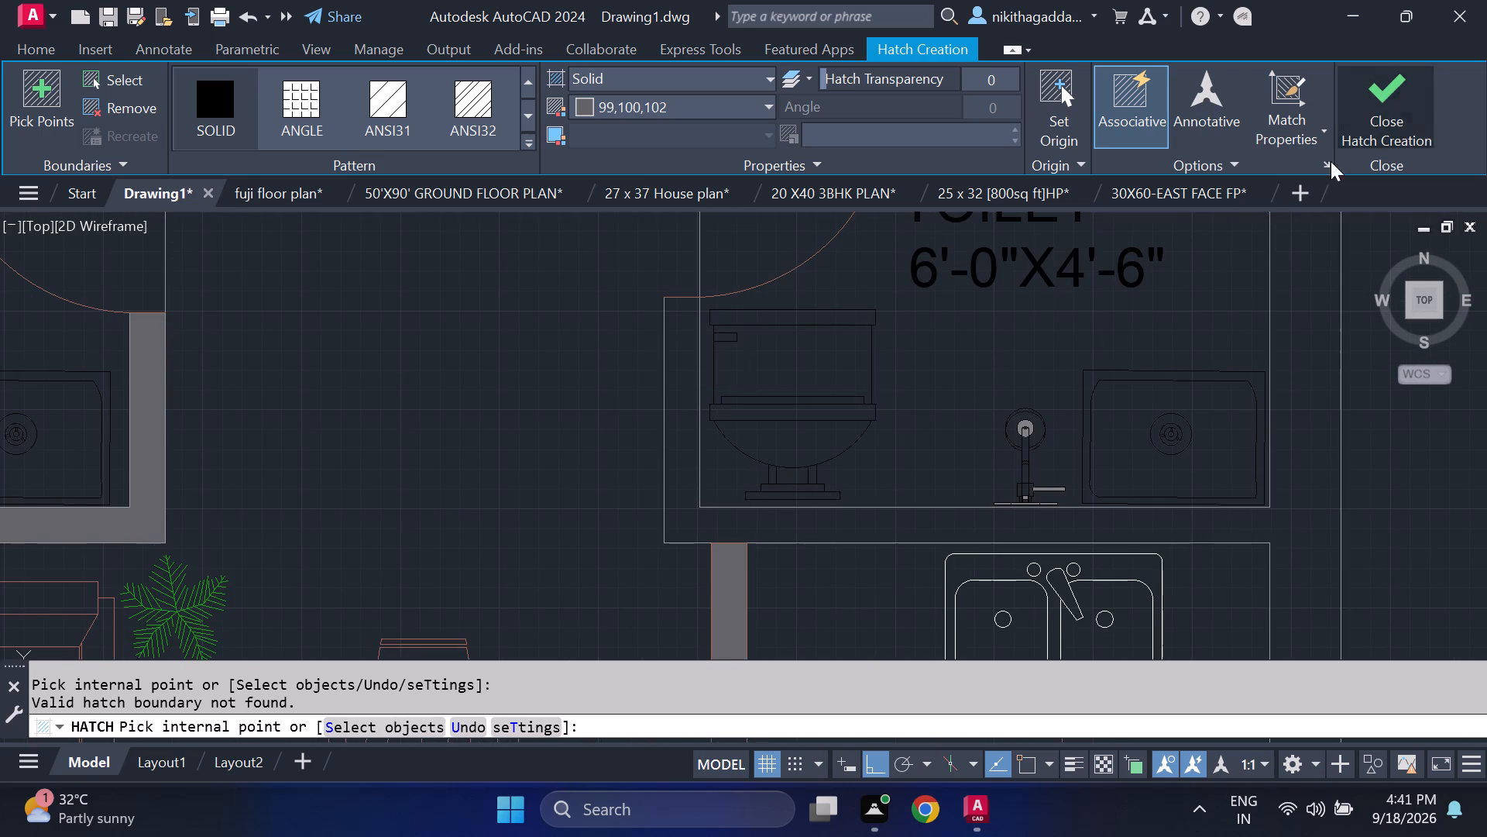
Extend both lines of the wall between Bed Room 2 and its toilet to the outer east wall line.
scroll(932, 494, down, 4)
middle_drag(923, 529, 839, 391)
middle_drag(817, 343, 809, 328)
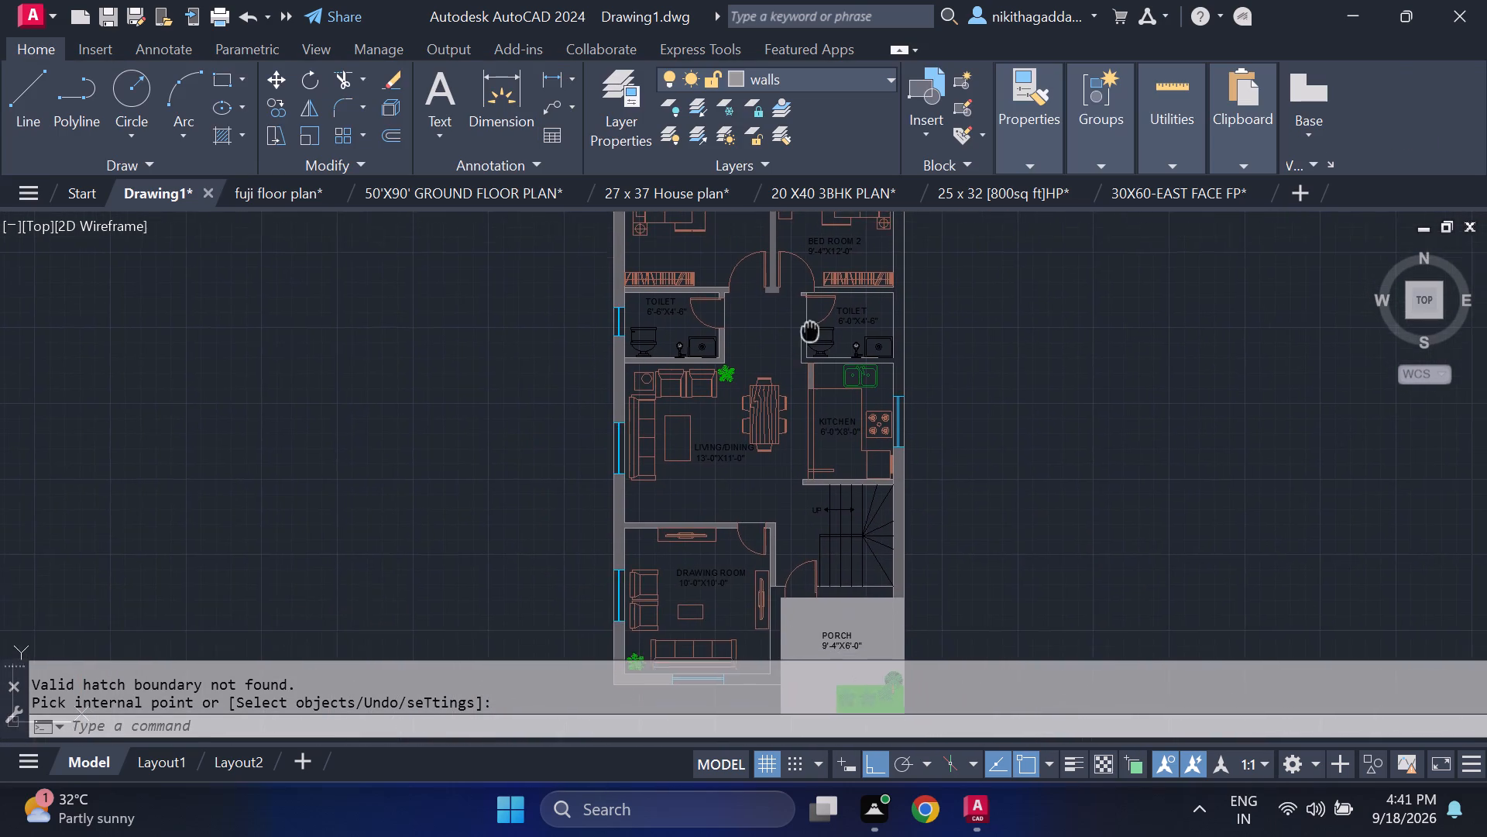
middle_drag(809, 328, 743, 562)
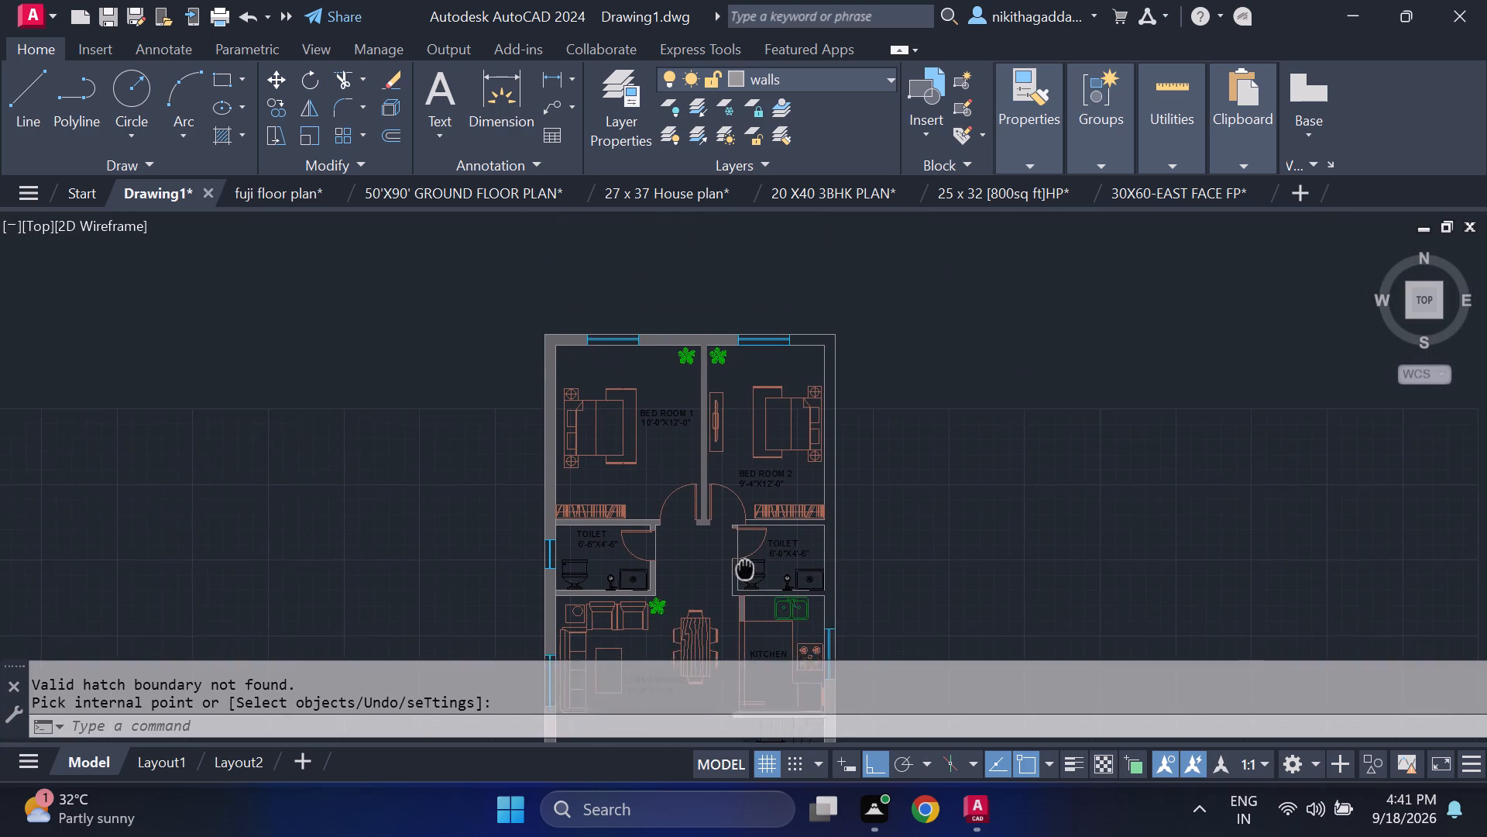
middle_drag(743, 562, 738, 515)
text(HATCH)
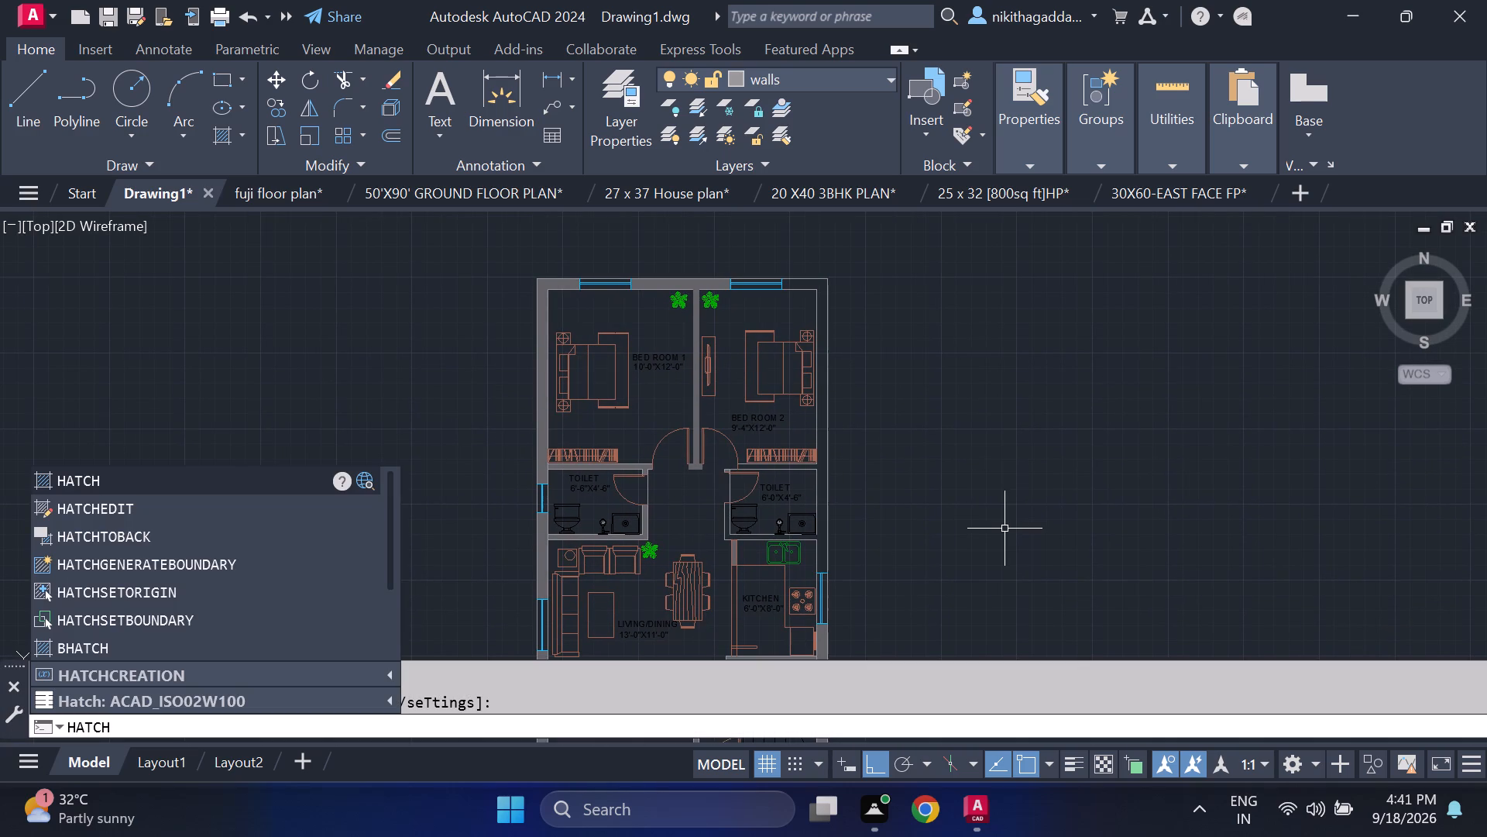
key(Escape)
text(EX)
key(Return)
scroll(795, 494, up, 3)
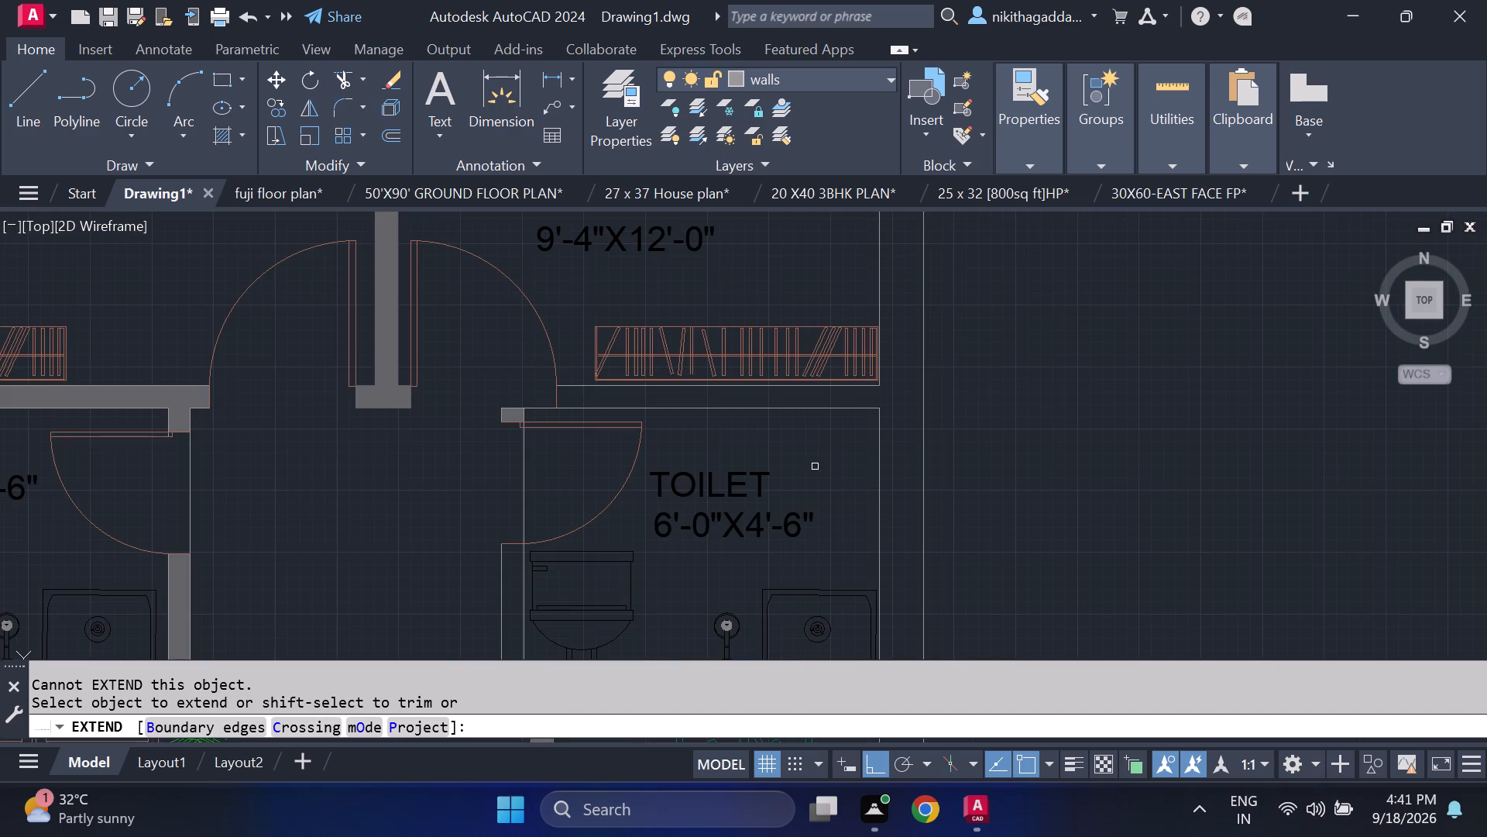
click(853, 386)
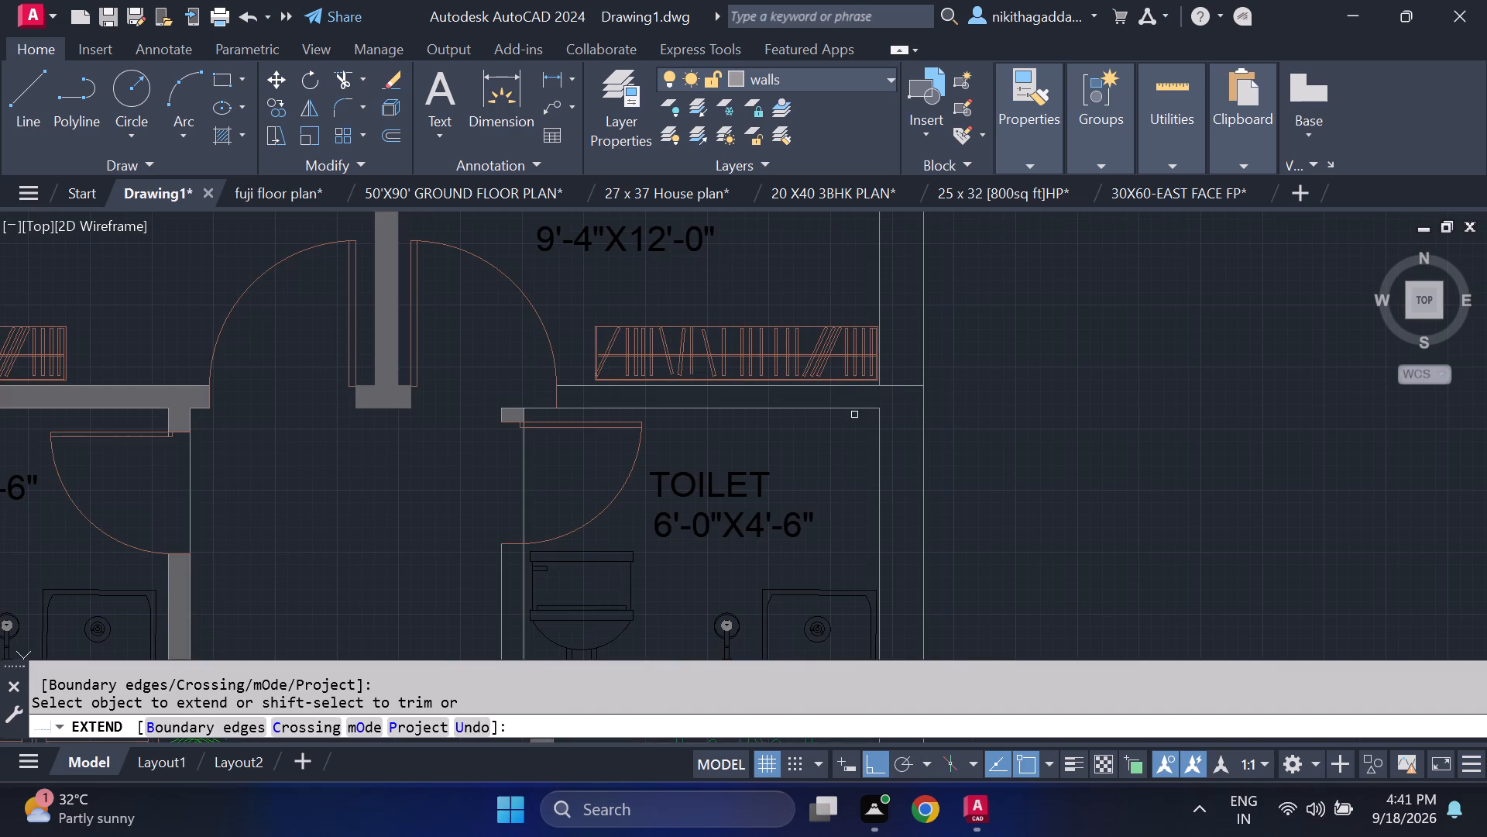
click(854, 408)
Extend both lines of the toilet–kitchen wall to the outer east wall line, and the kitchen's inner east wall line up across them.
scroll(991, 498, down, 2)
middle_drag(1010, 539, 977, 443)
scroll(908, 476, up, 5)
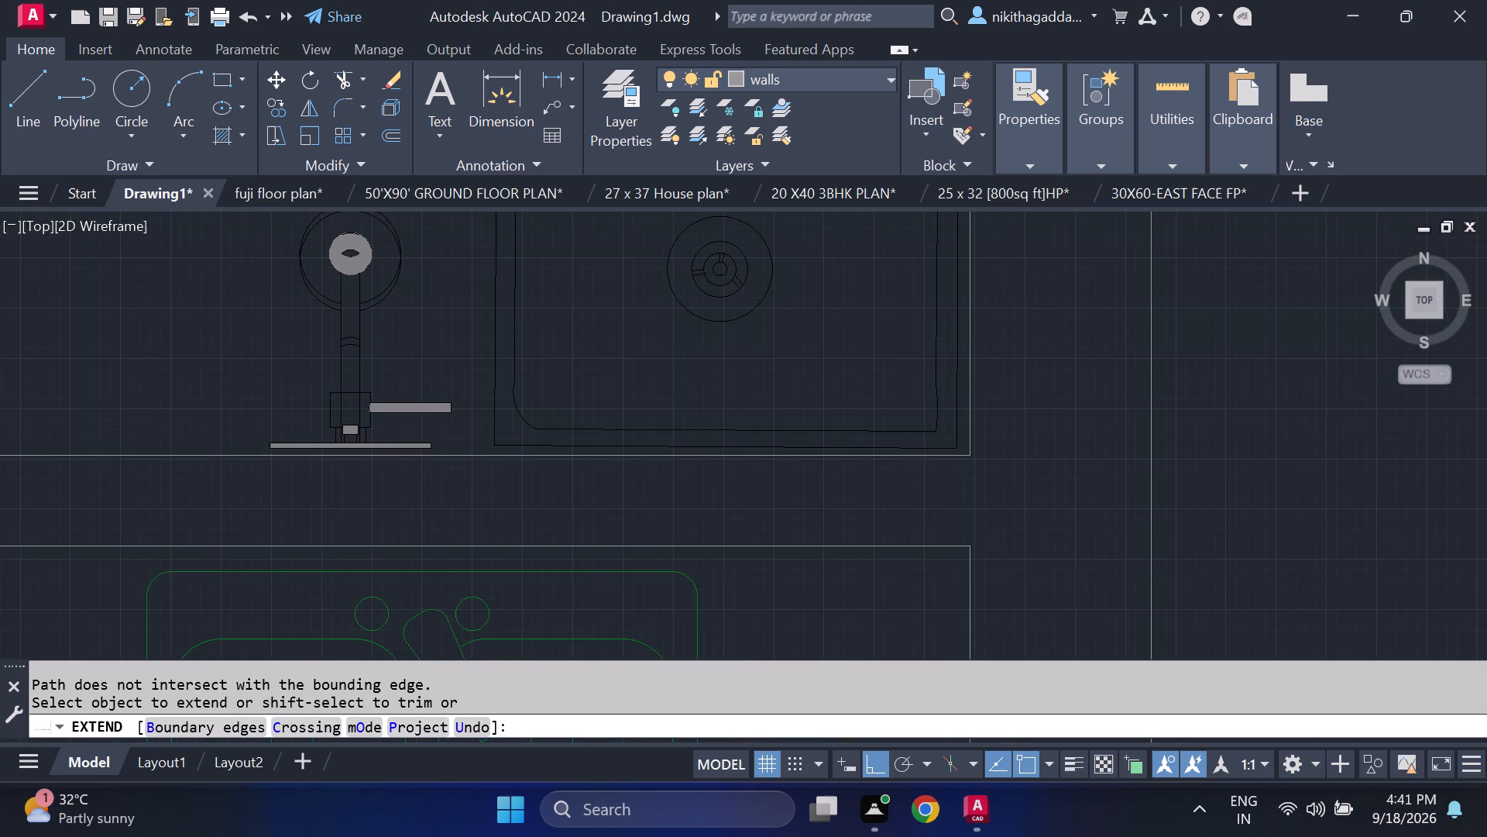
click(926, 456)
click(923, 549)
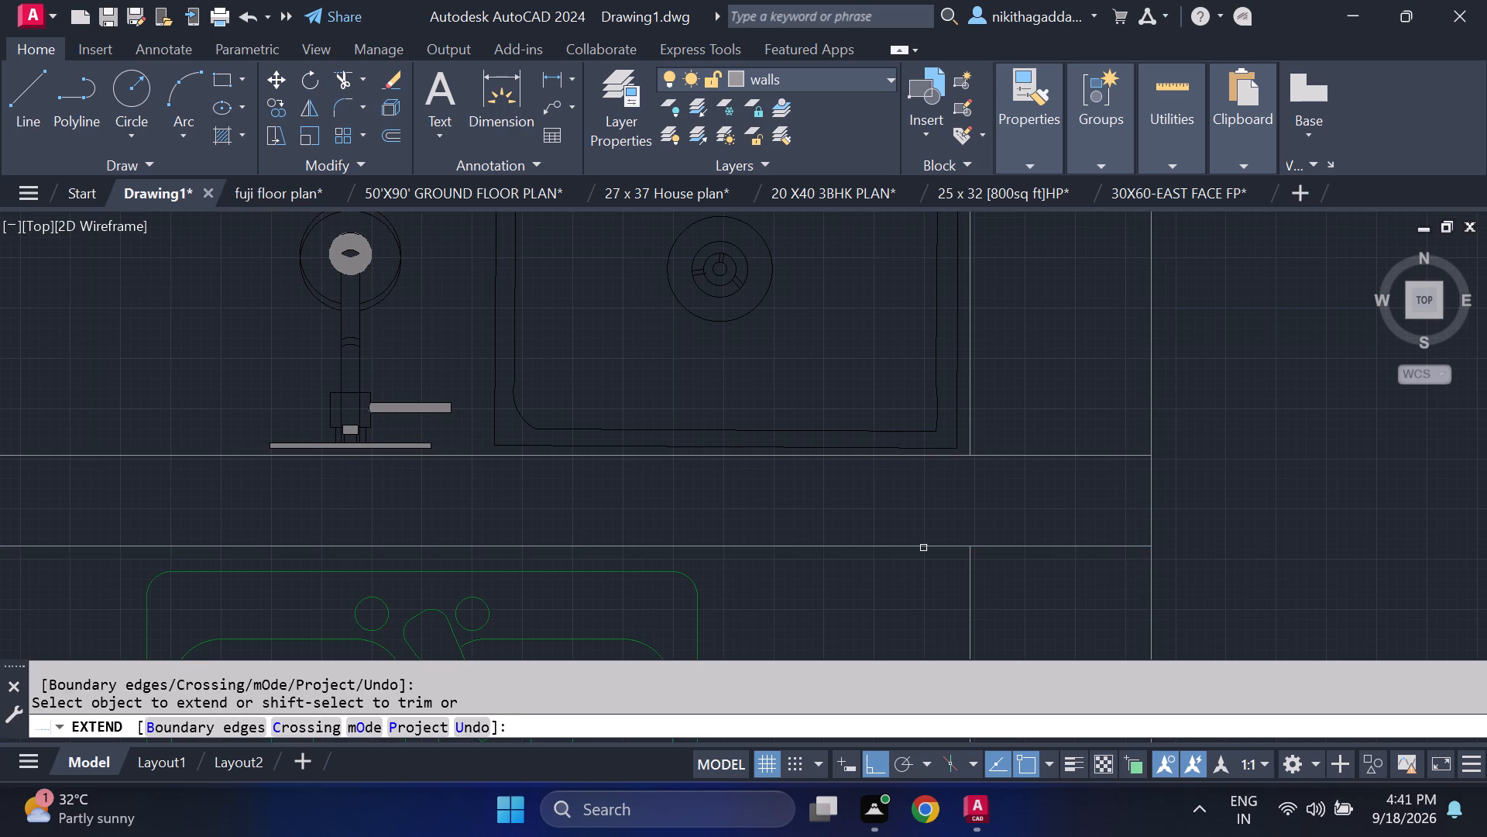
scroll(1071, 367, down, 2)
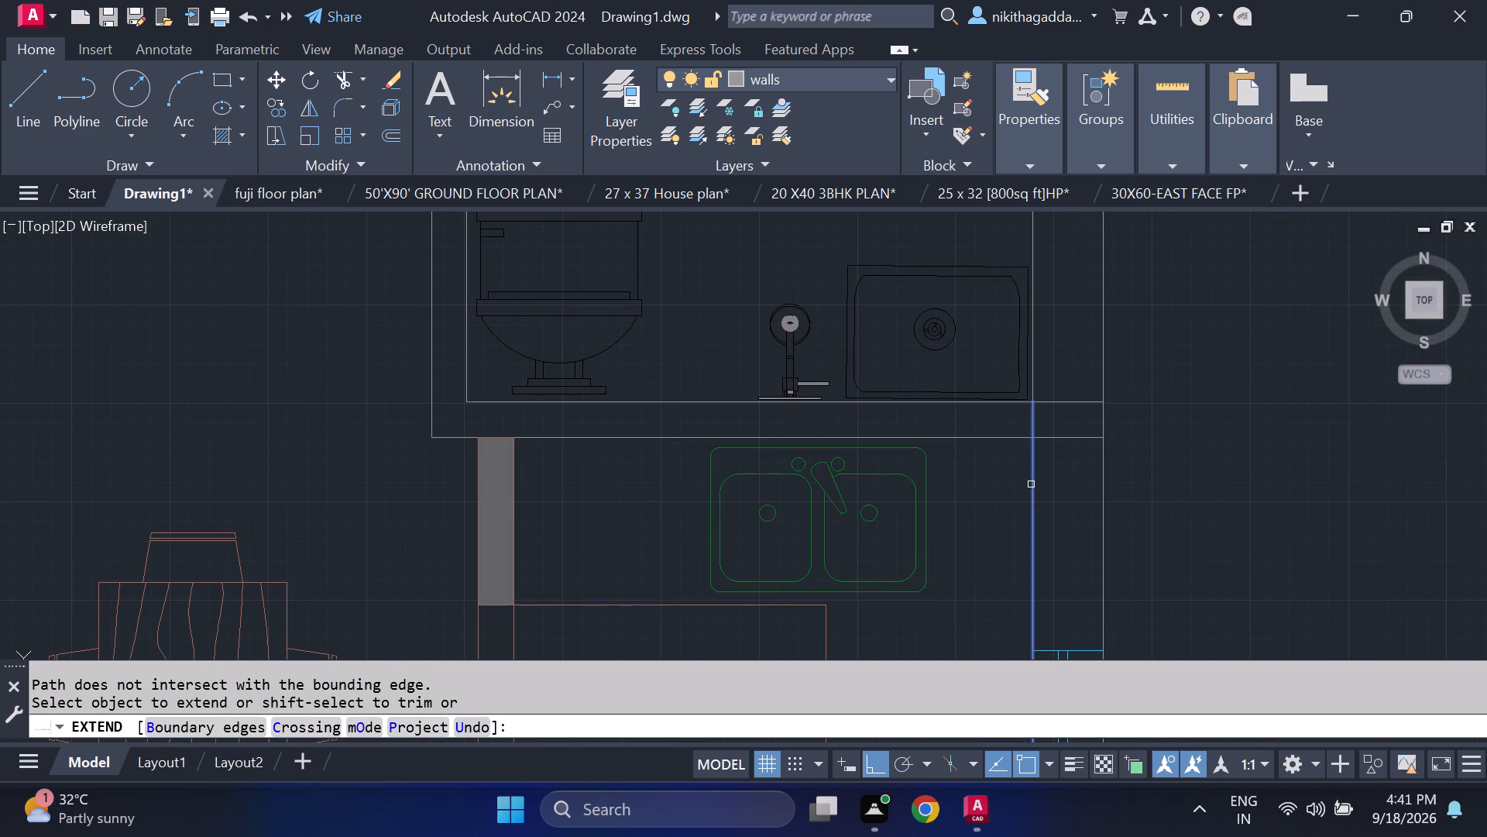
click(1032, 484)
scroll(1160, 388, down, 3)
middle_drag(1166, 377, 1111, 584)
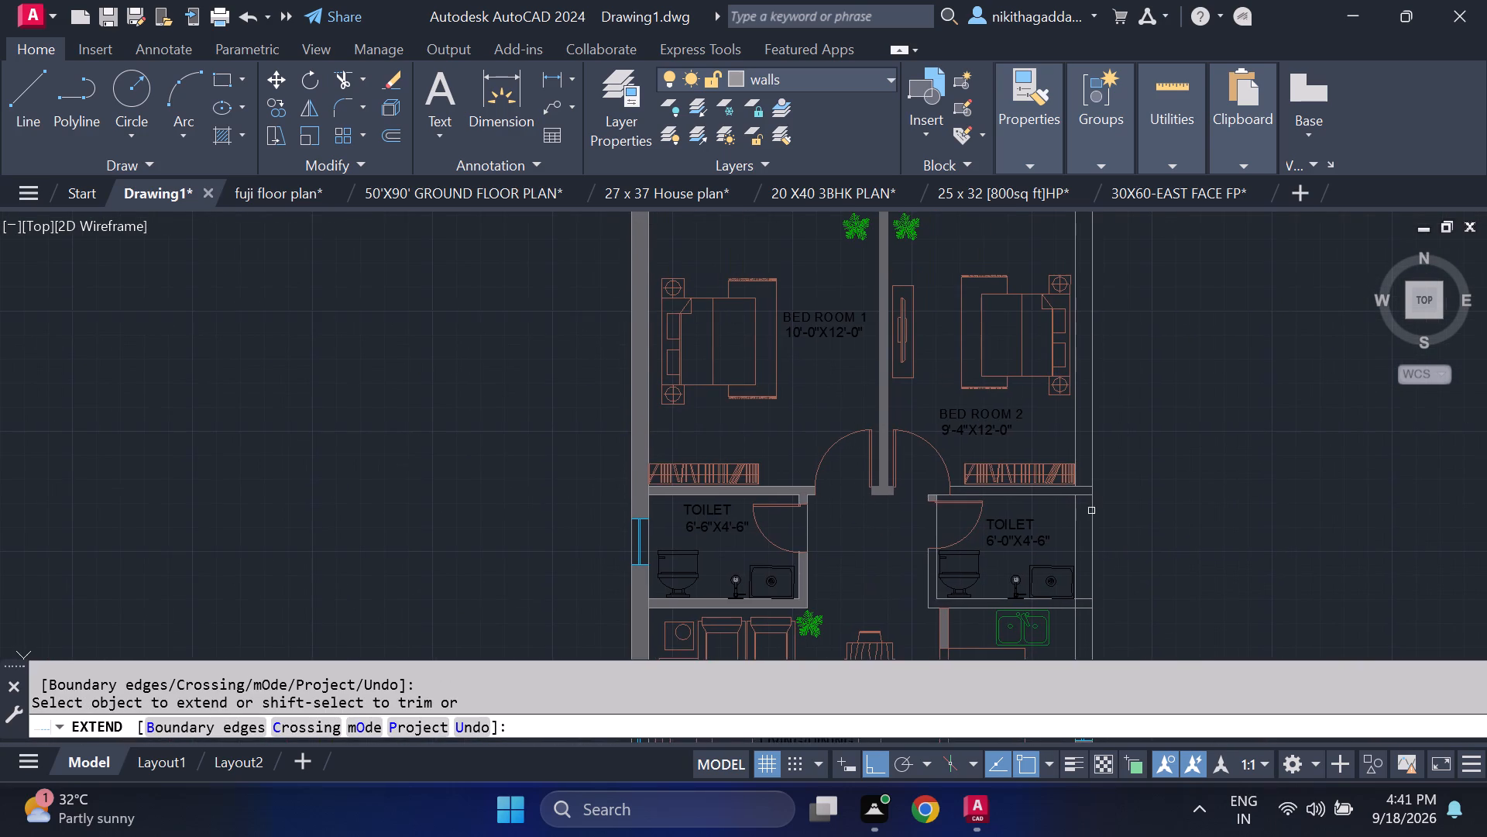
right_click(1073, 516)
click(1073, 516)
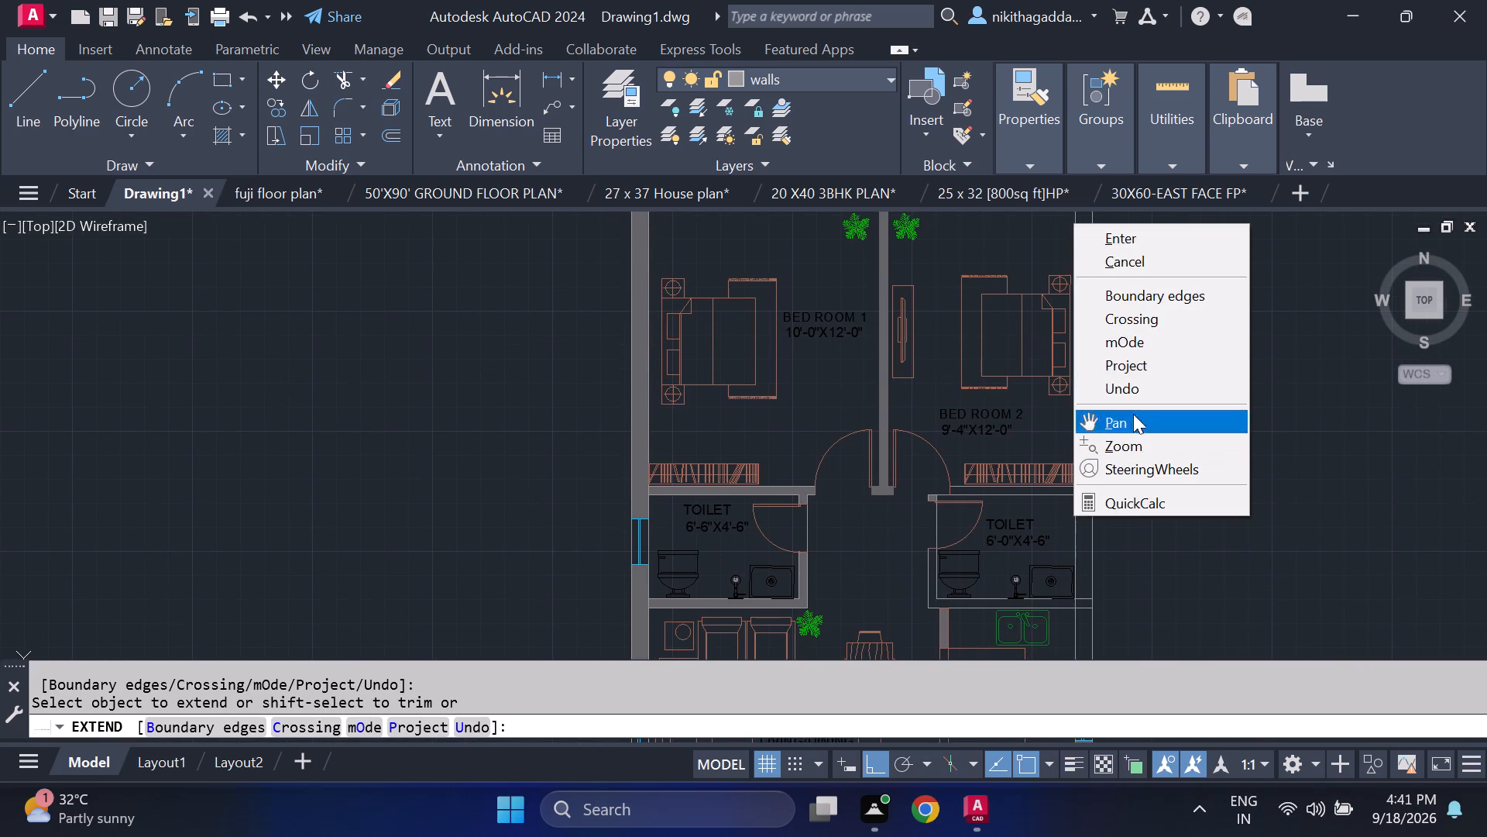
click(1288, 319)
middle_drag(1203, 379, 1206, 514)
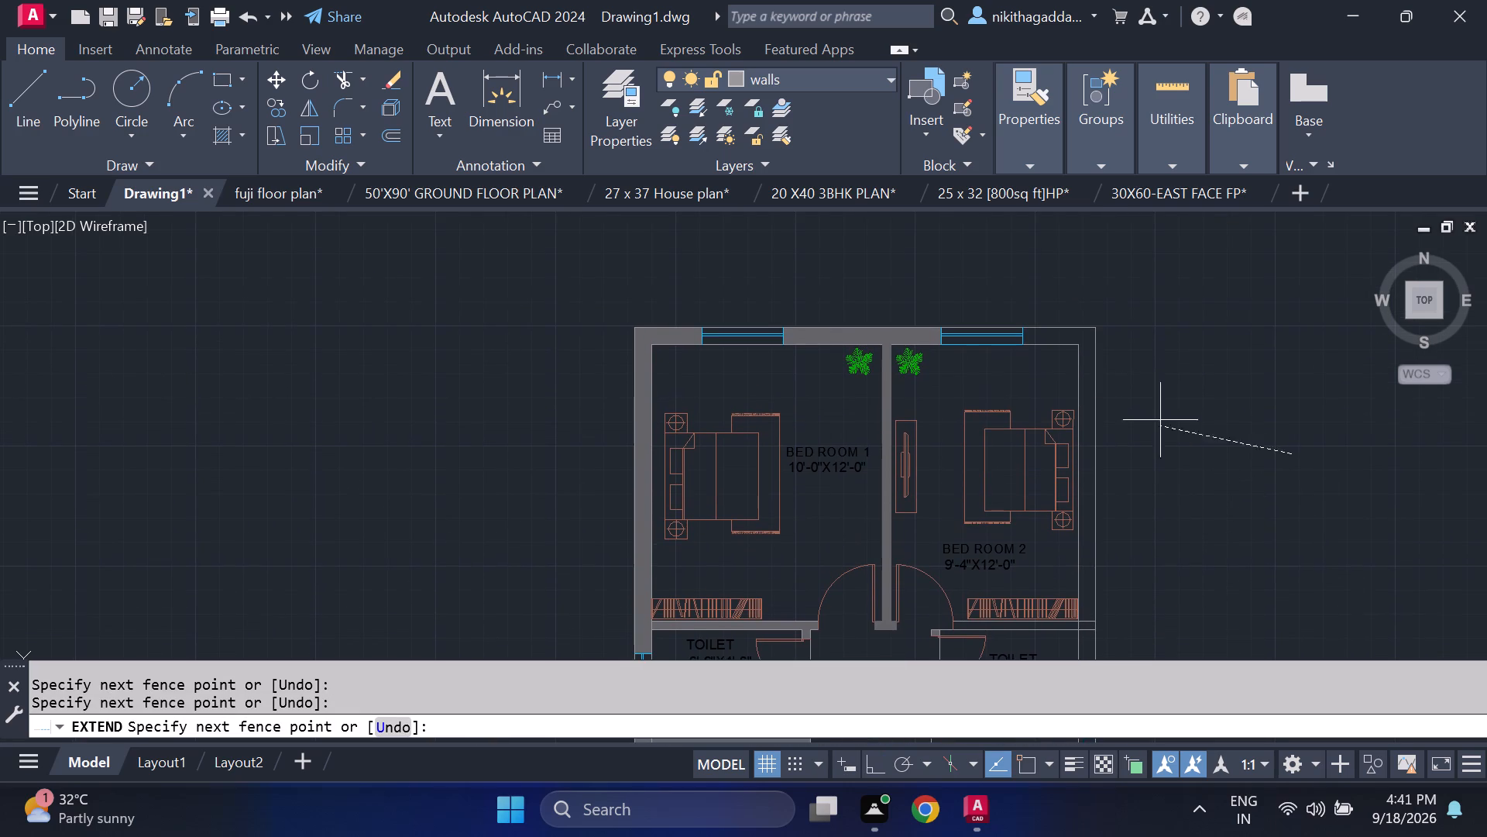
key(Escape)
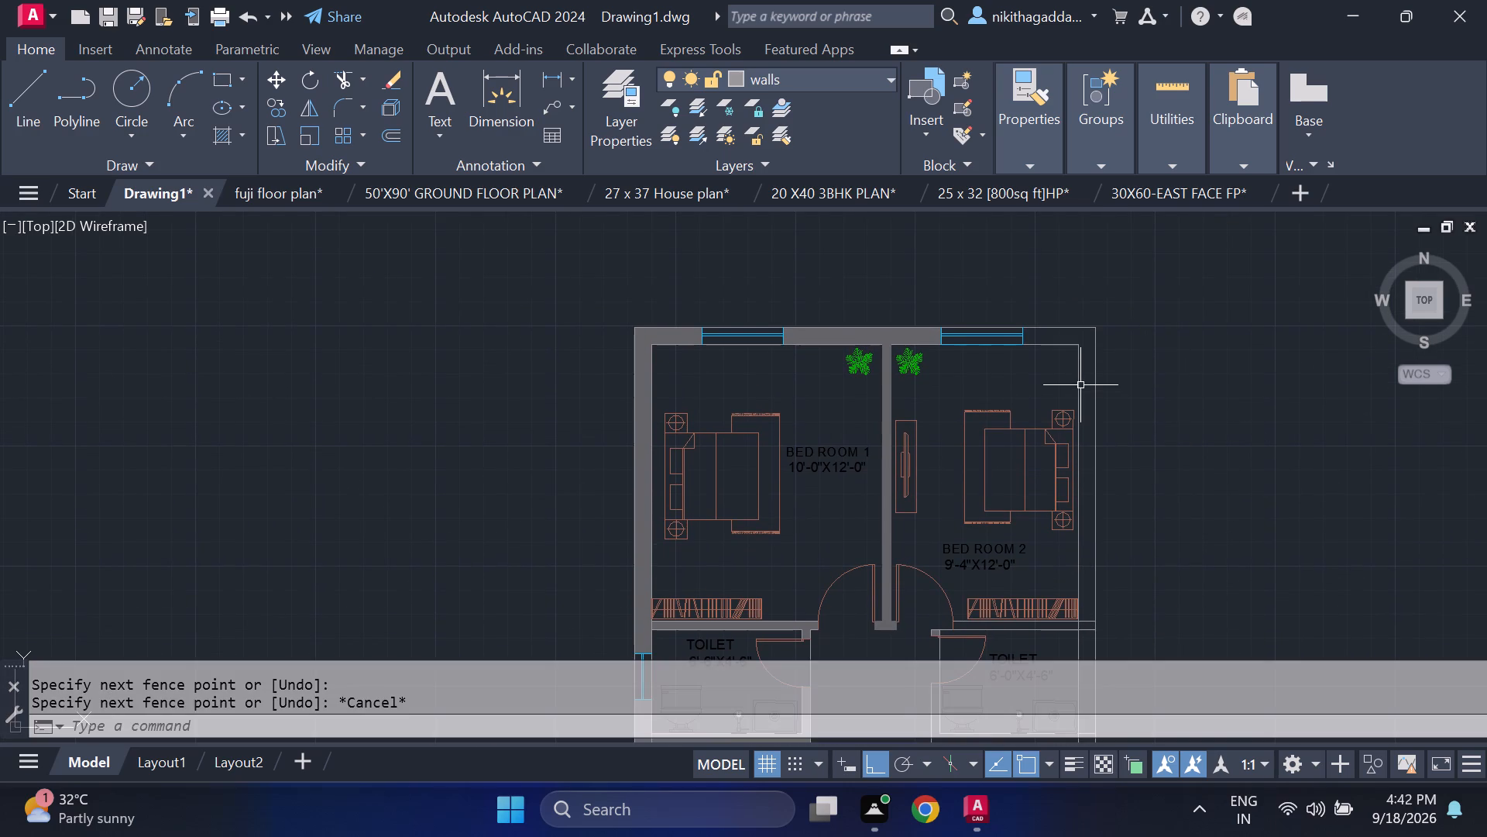
Extend the inner east and north wall lines at Bed Room 2's northeast corner to the outer wall lines.
key(space)
scroll(1084, 377, up, 2)
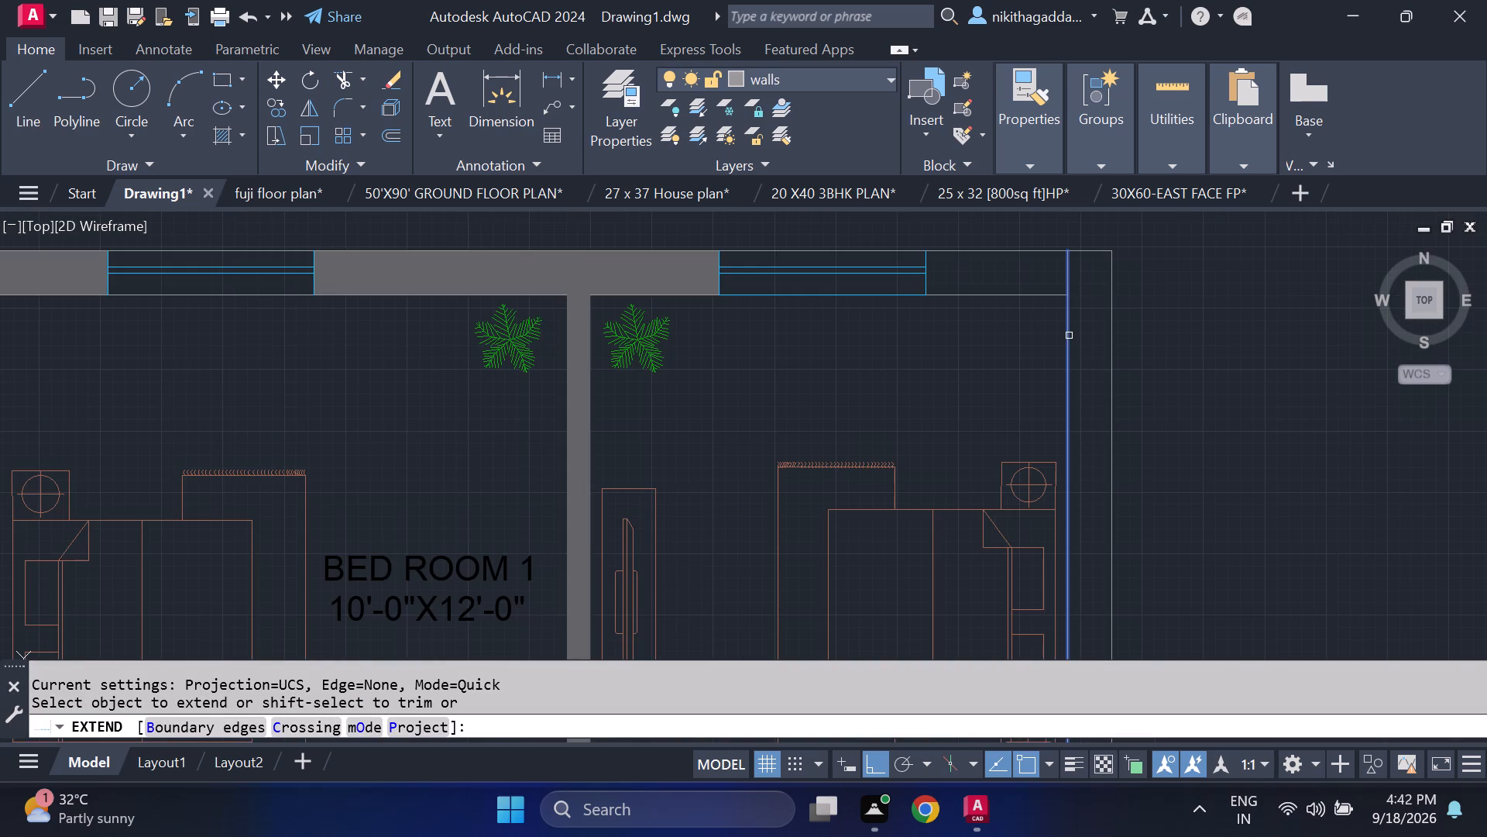
click(1069, 335)
click(1046, 297)
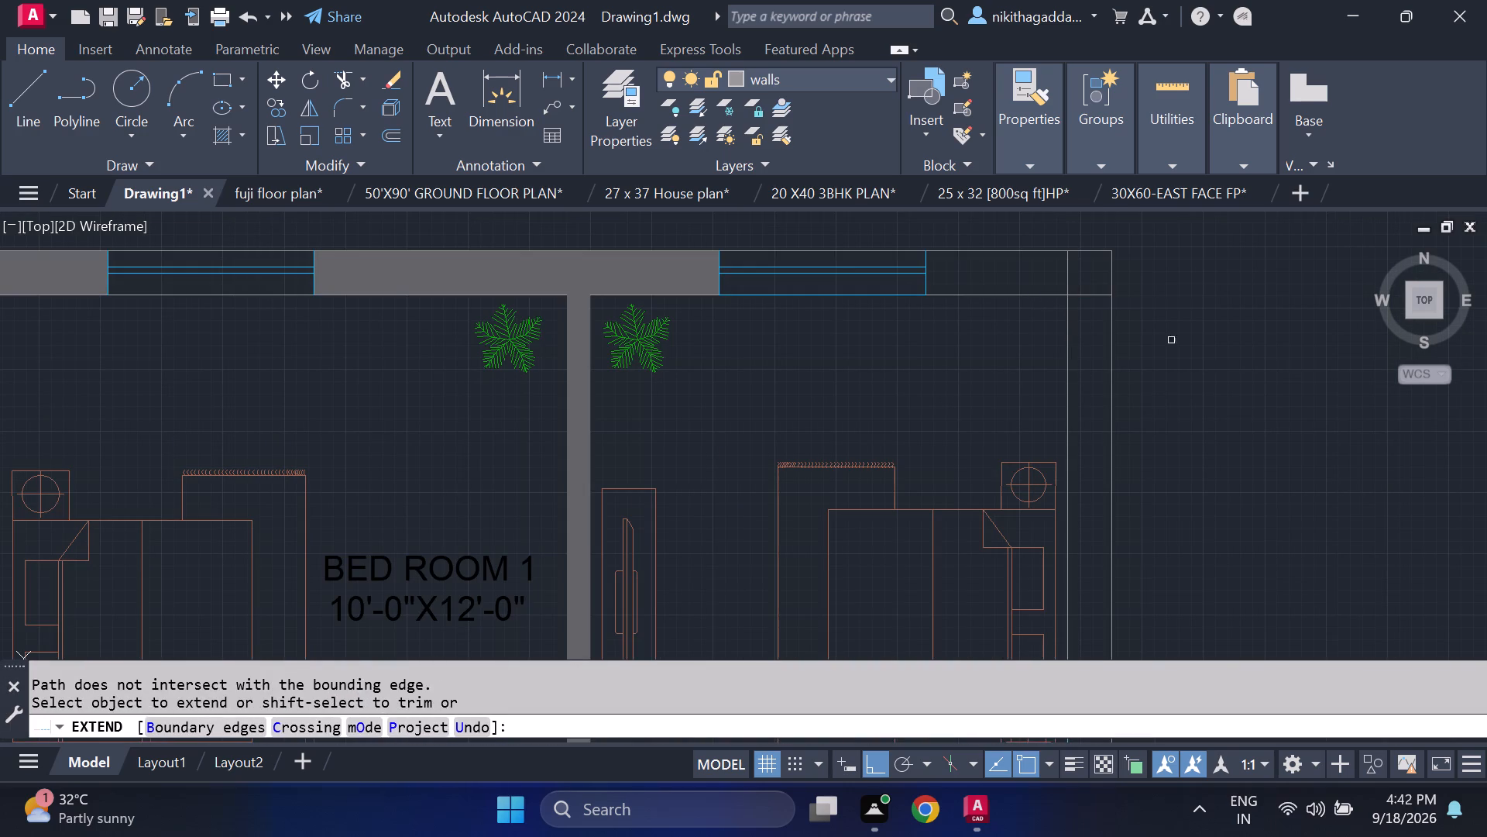
key(Escape)
Solid-fill Bed Room 2's northeast corner, the north wall east of its window and its outer east wall, using colour 99,100,102.
scroll(1251, 394, down, 3)
text(HATCH)
key(Return)
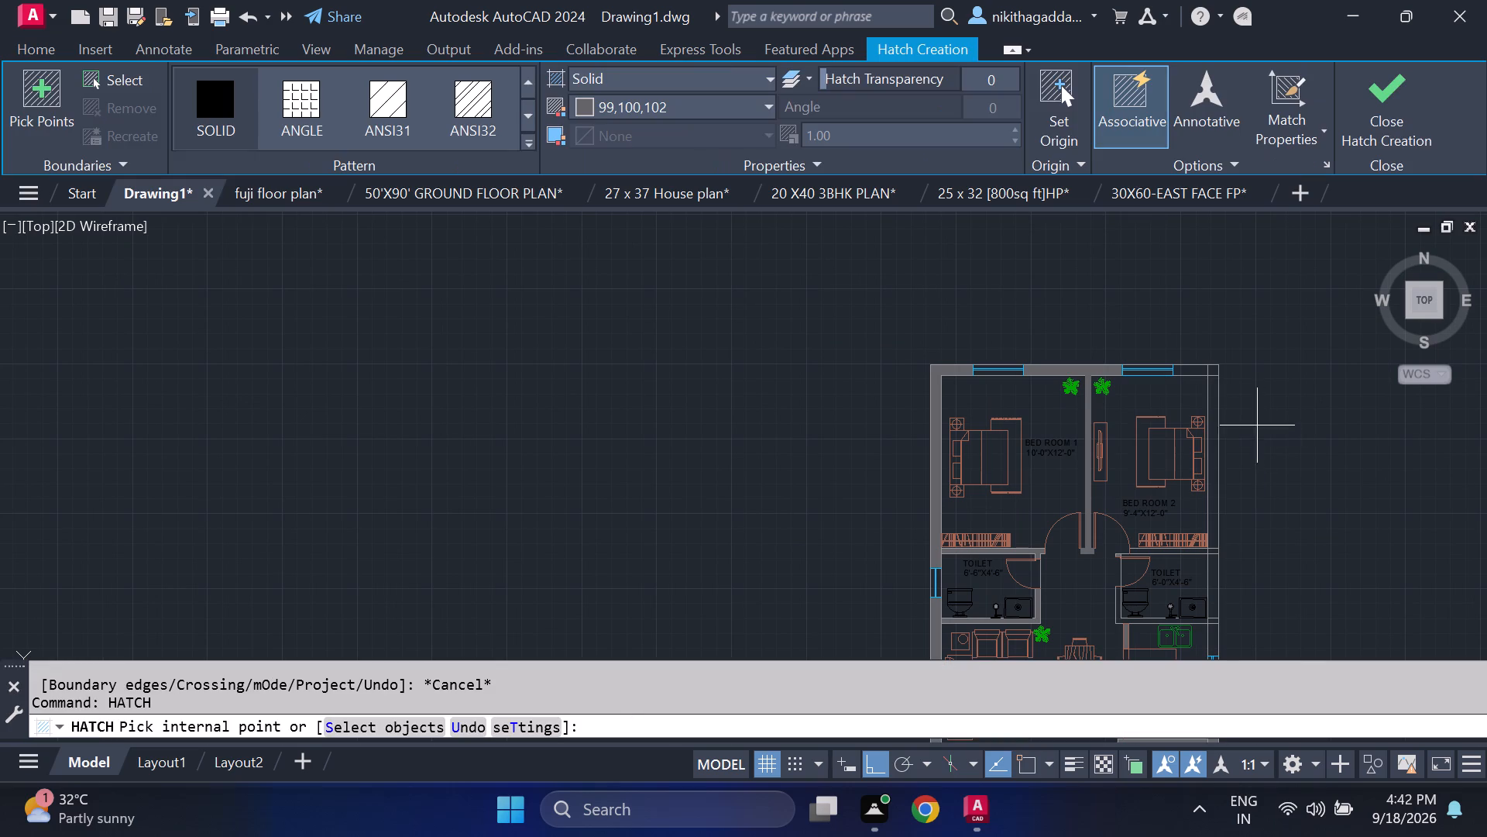
scroll(1214, 360, up, 2)
click(1217, 382)
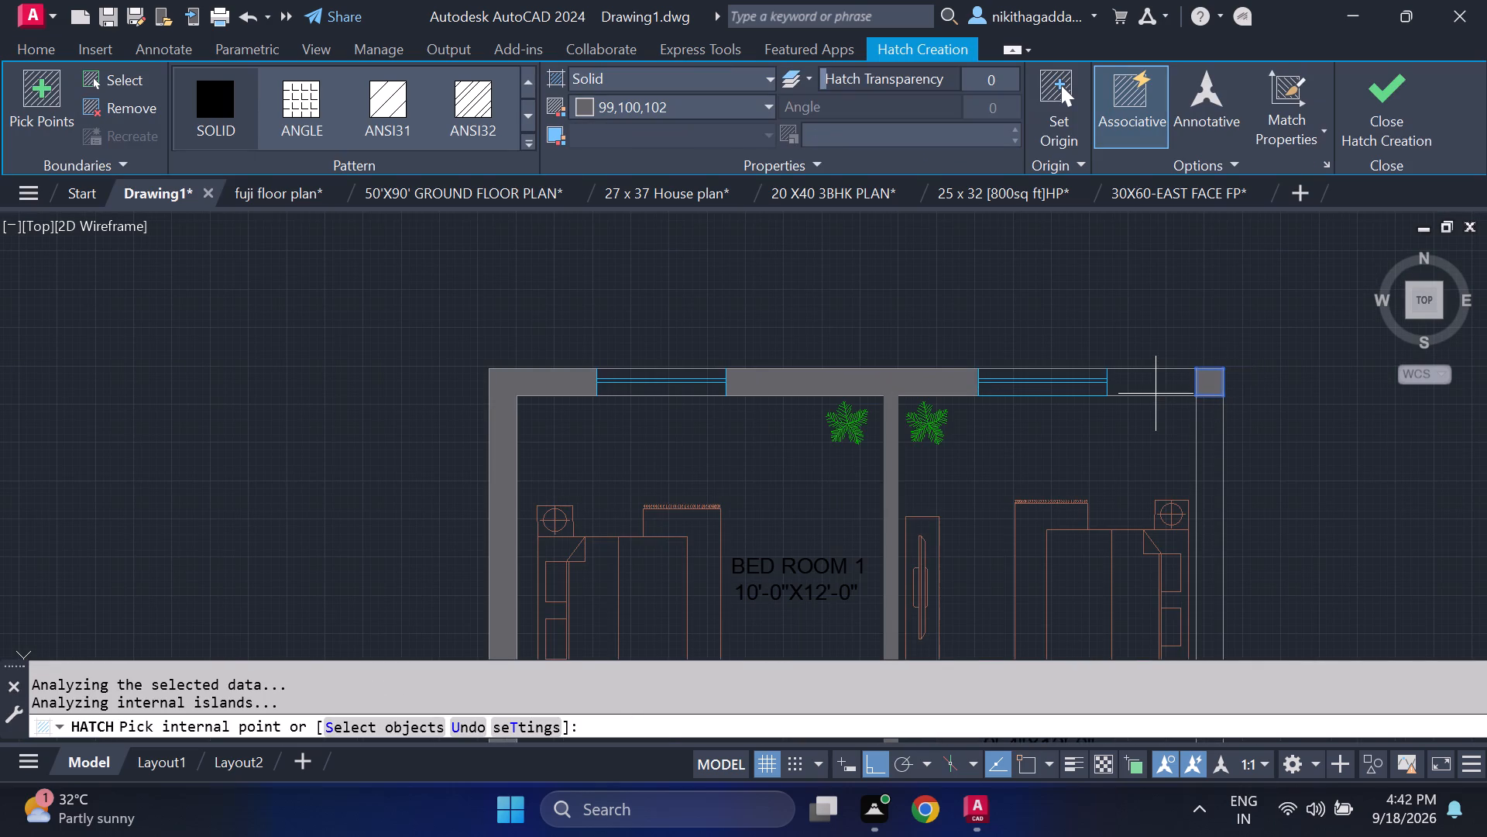
click(1156, 391)
middle_drag(1289, 517, 1169, 337)
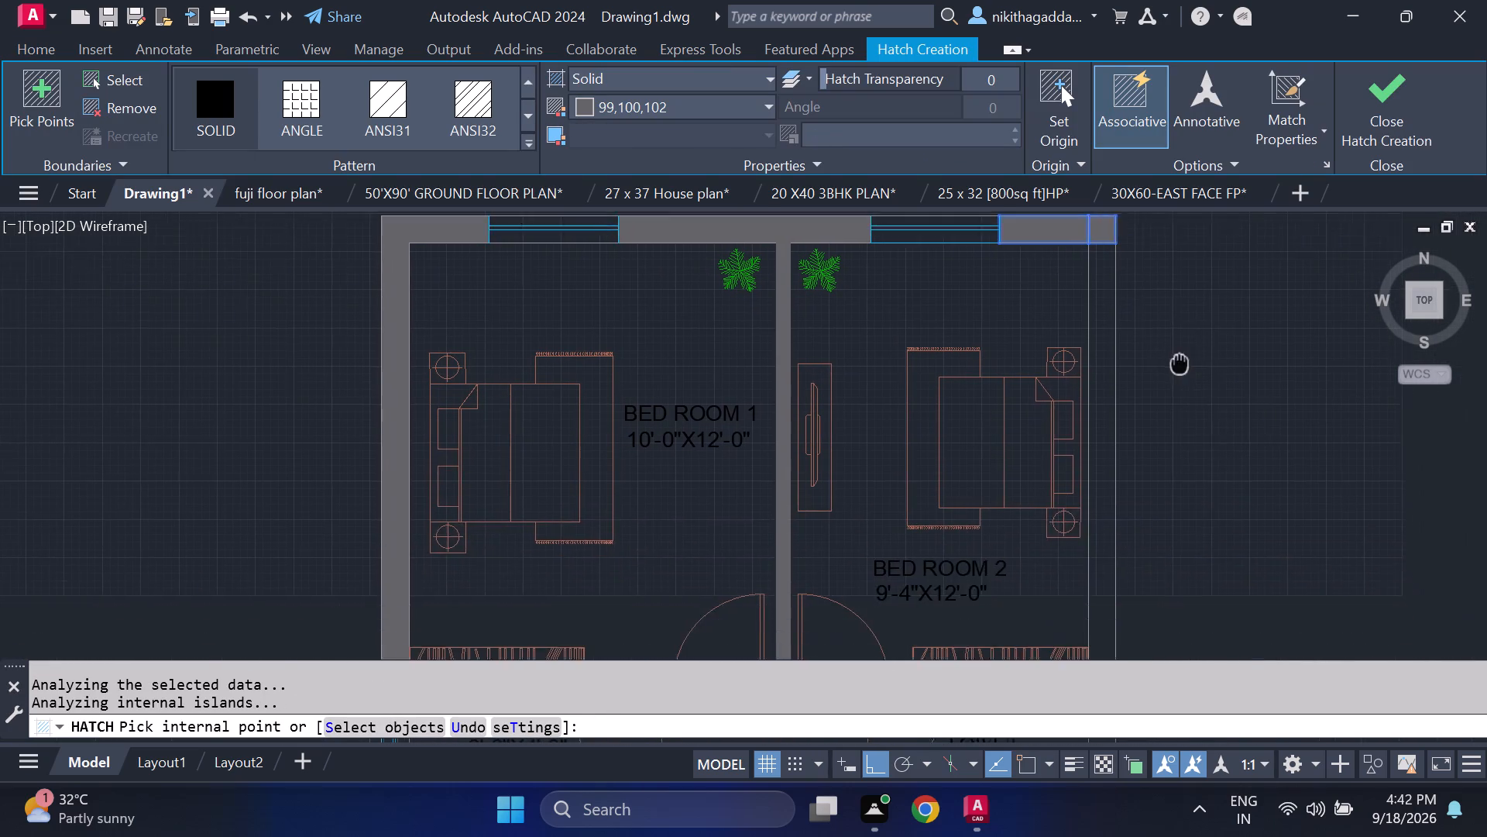
middle_drag(1169, 337, 1169, 339)
click(1091, 473)
scroll(1188, 498, down, 2)
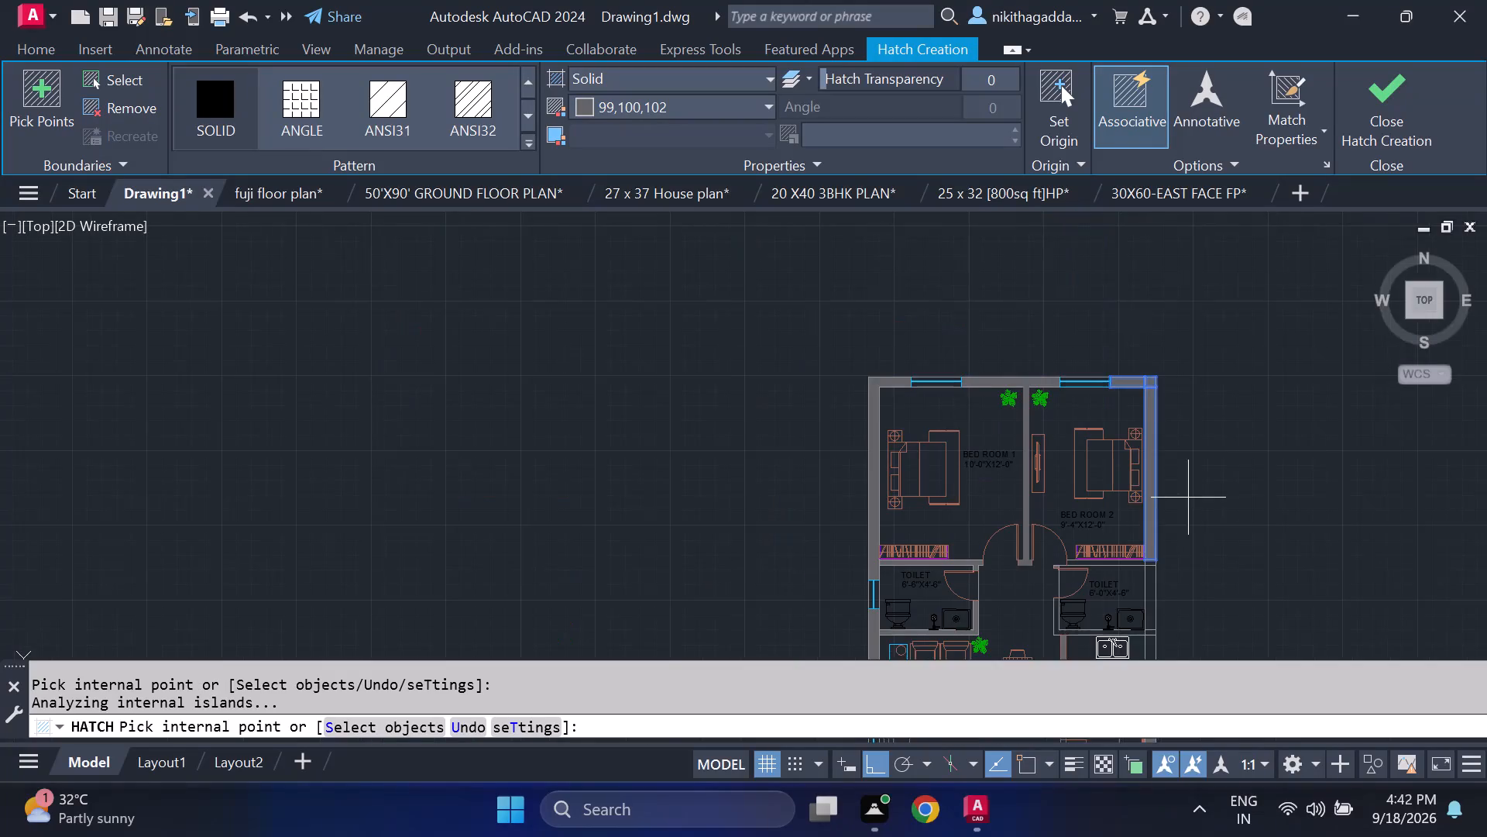
Solid-fill the wall between Bed Room 2 and its toilet, including its junction with the outer east wall, using colour 99,100,102.
middle_drag(1187, 498, 1123, 366)
scroll(1081, 448, up, 3)
click(1104, 382)
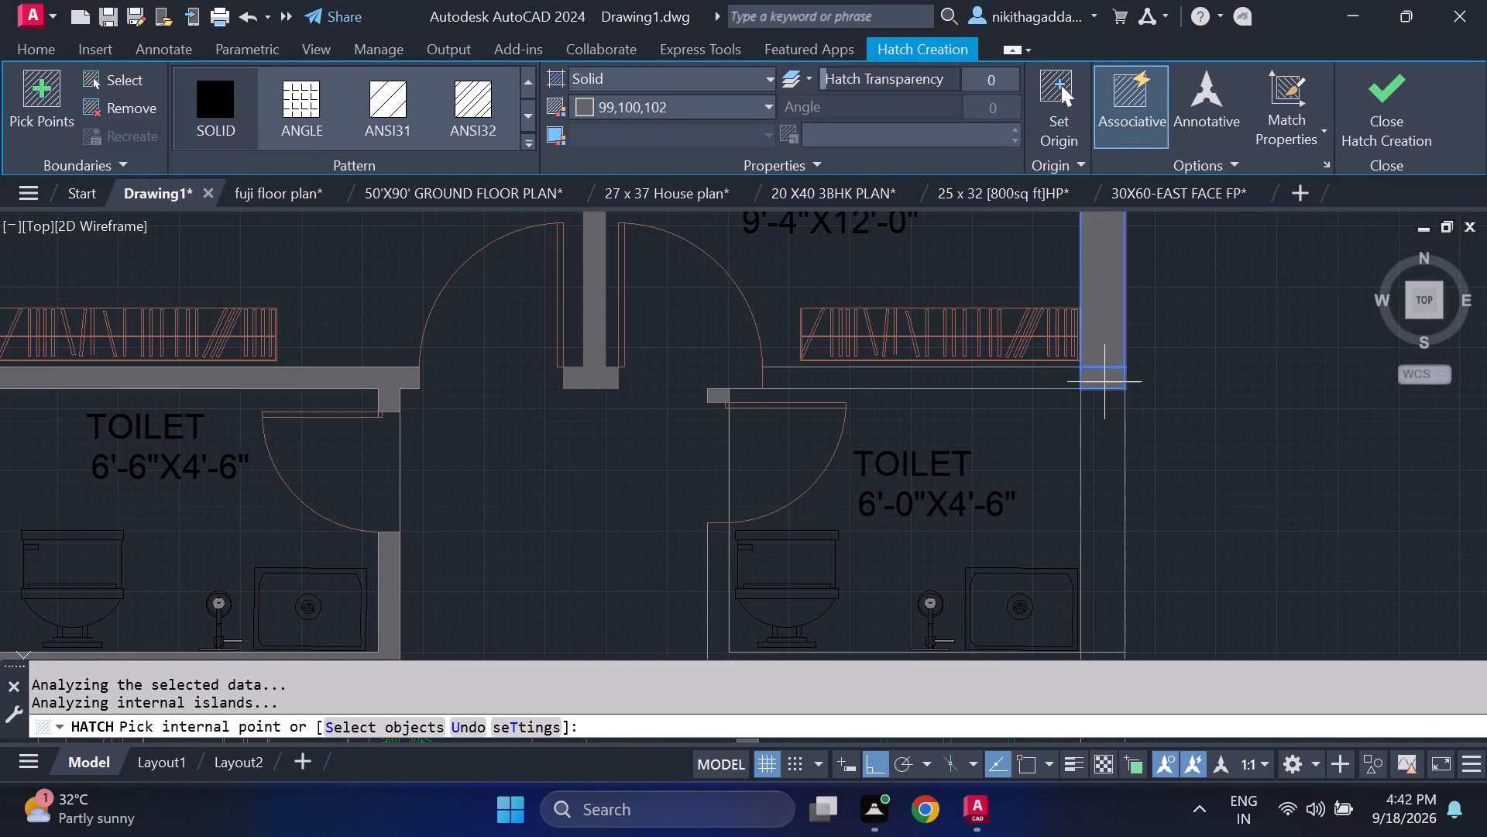
click(1029, 384)
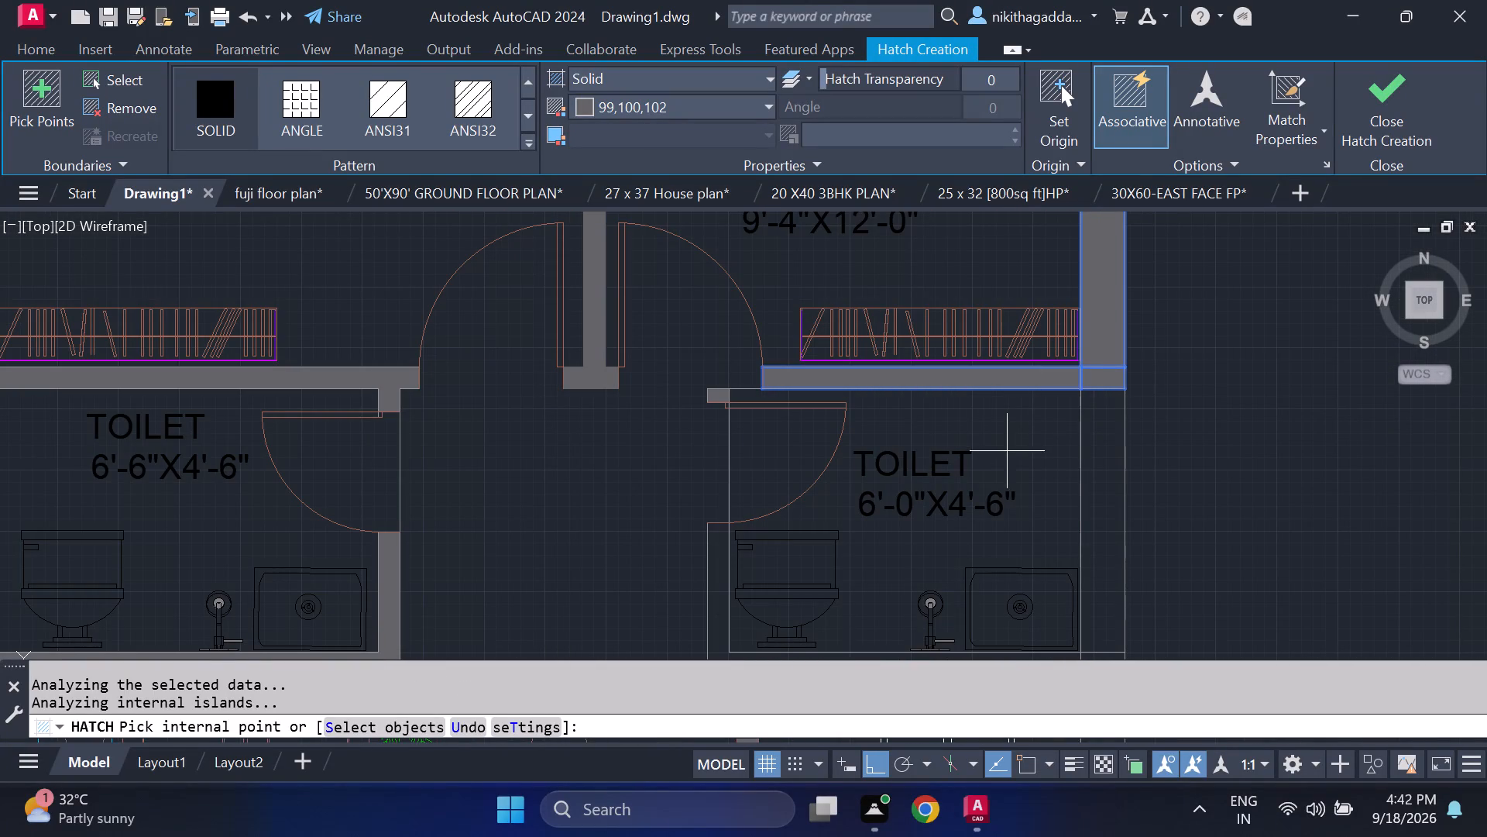
Solid-fill the outer east wall beside Bed Room 2's toilet and on down to the kitchen window, using colour 99,100,102.
middle_drag(1104, 554, 1059, 384)
click(1059, 386)
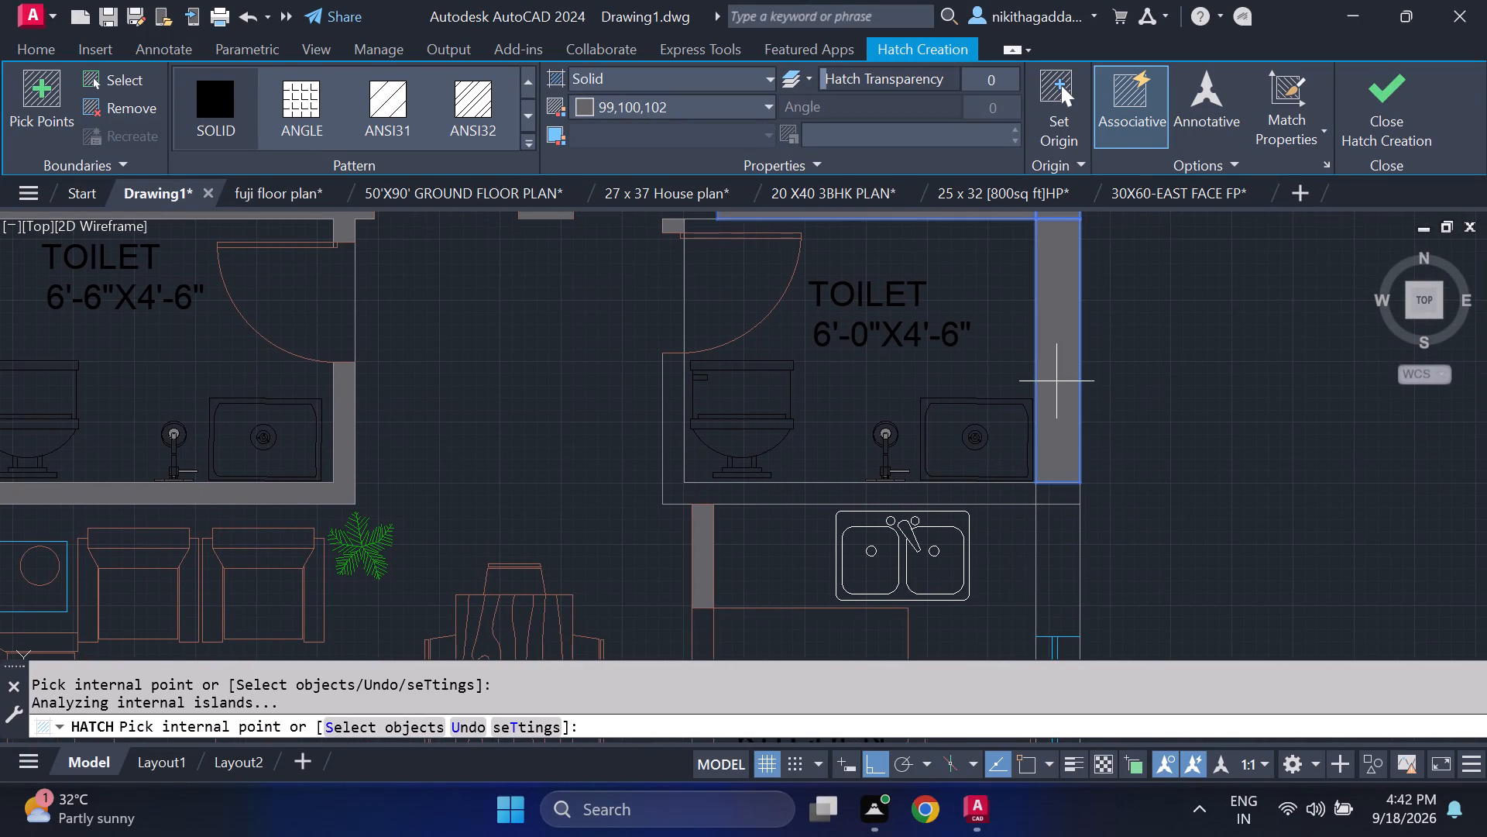
click(1073, 490)
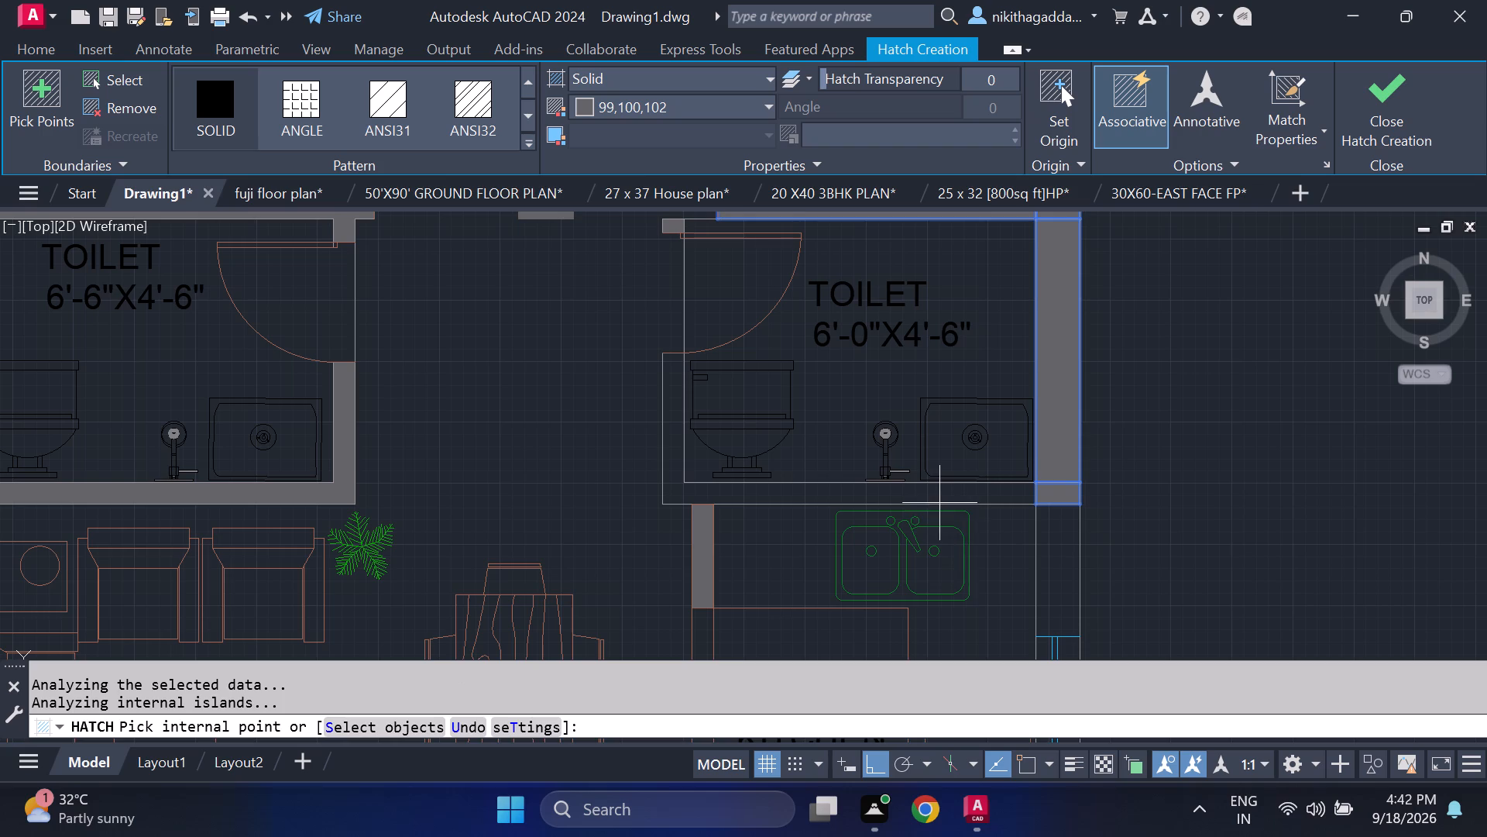
click(939, 500)
click(939, 493)
scroll(1152, 594, down, 1)
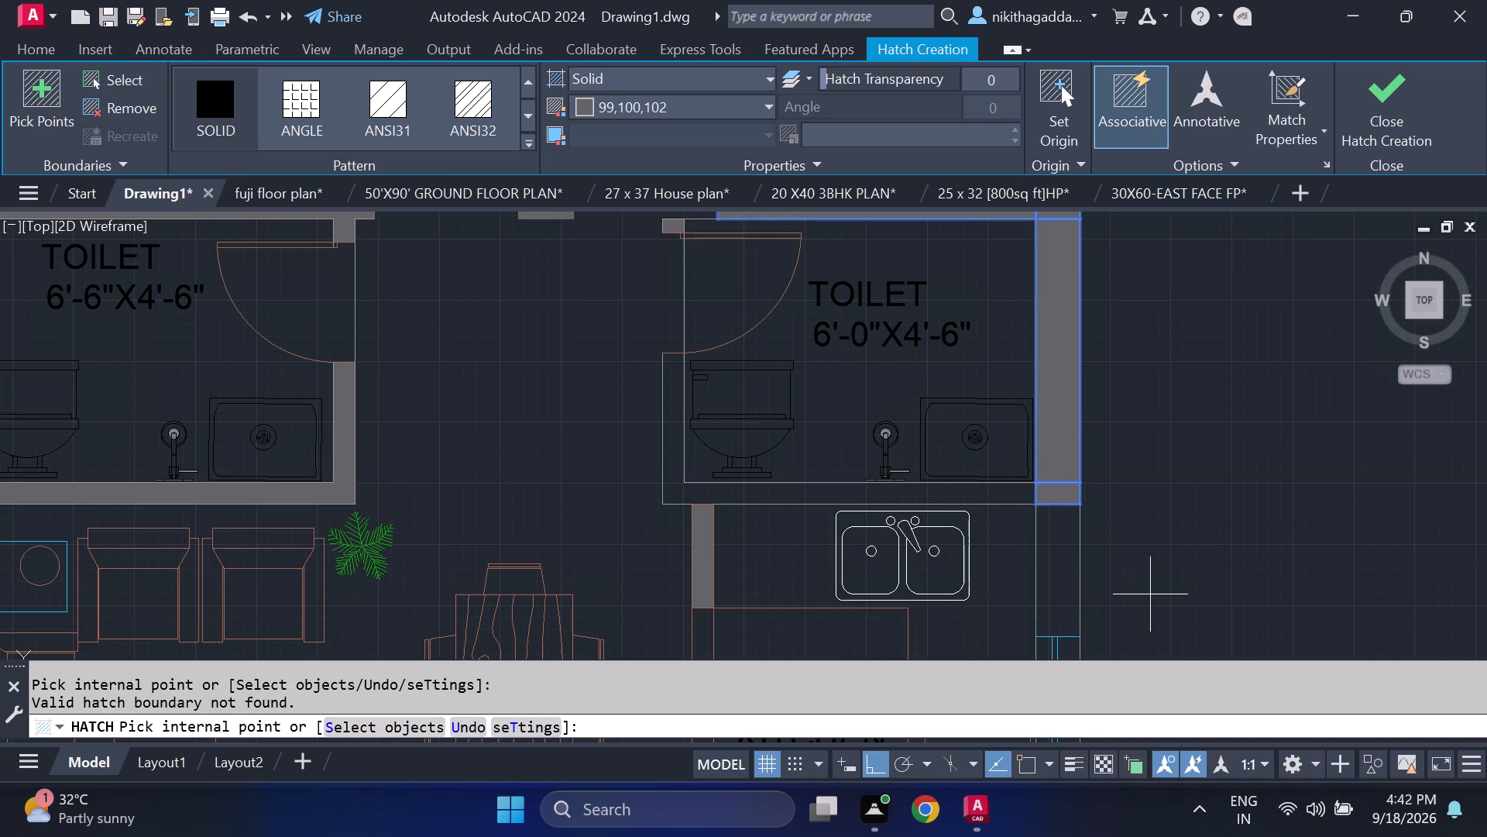
middle_drag(1139, 559, 1084, 395)
scroll(1072, 401, up, 2)
click(983, 446)
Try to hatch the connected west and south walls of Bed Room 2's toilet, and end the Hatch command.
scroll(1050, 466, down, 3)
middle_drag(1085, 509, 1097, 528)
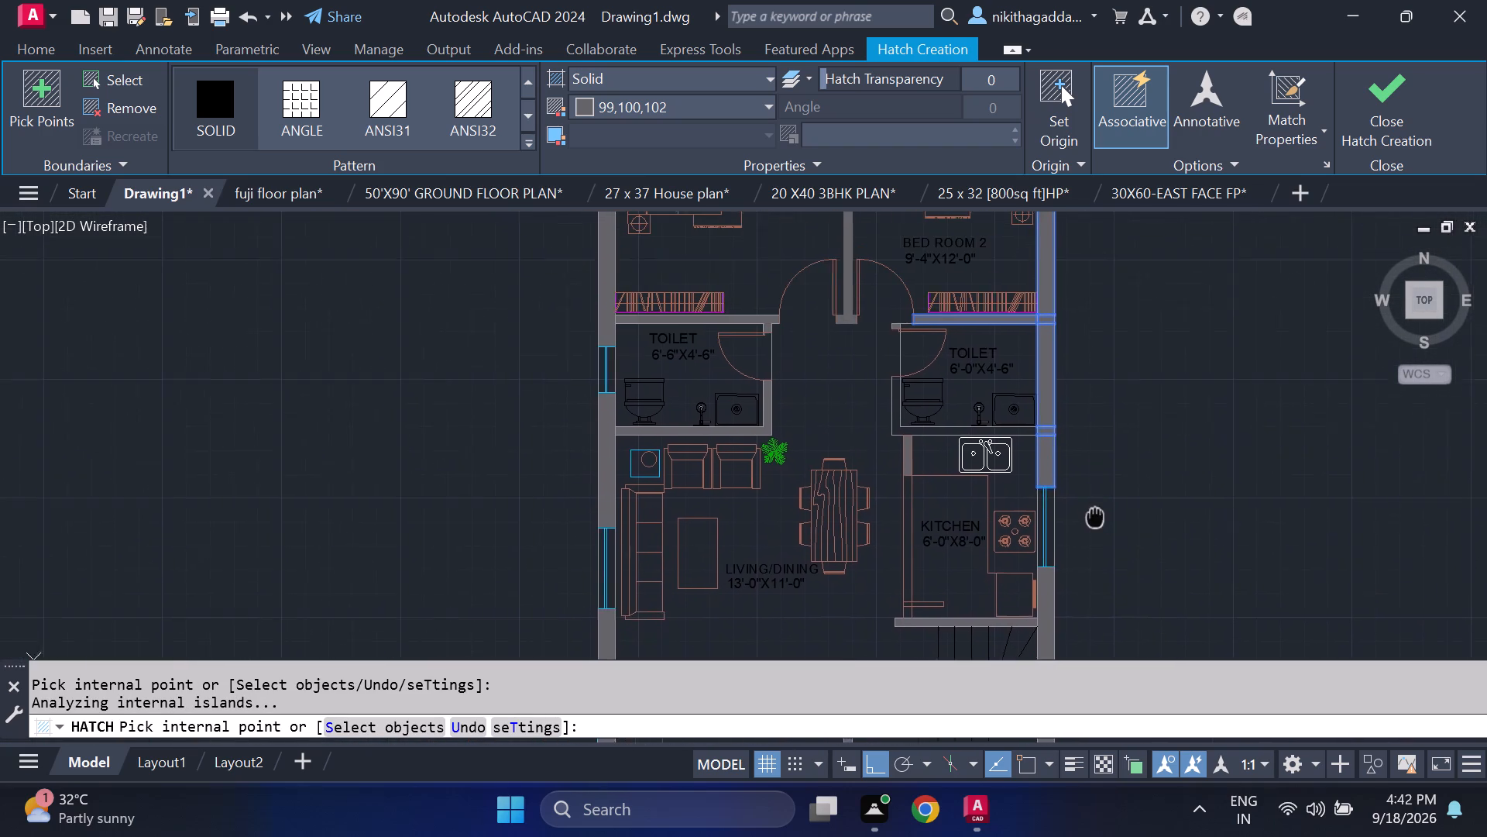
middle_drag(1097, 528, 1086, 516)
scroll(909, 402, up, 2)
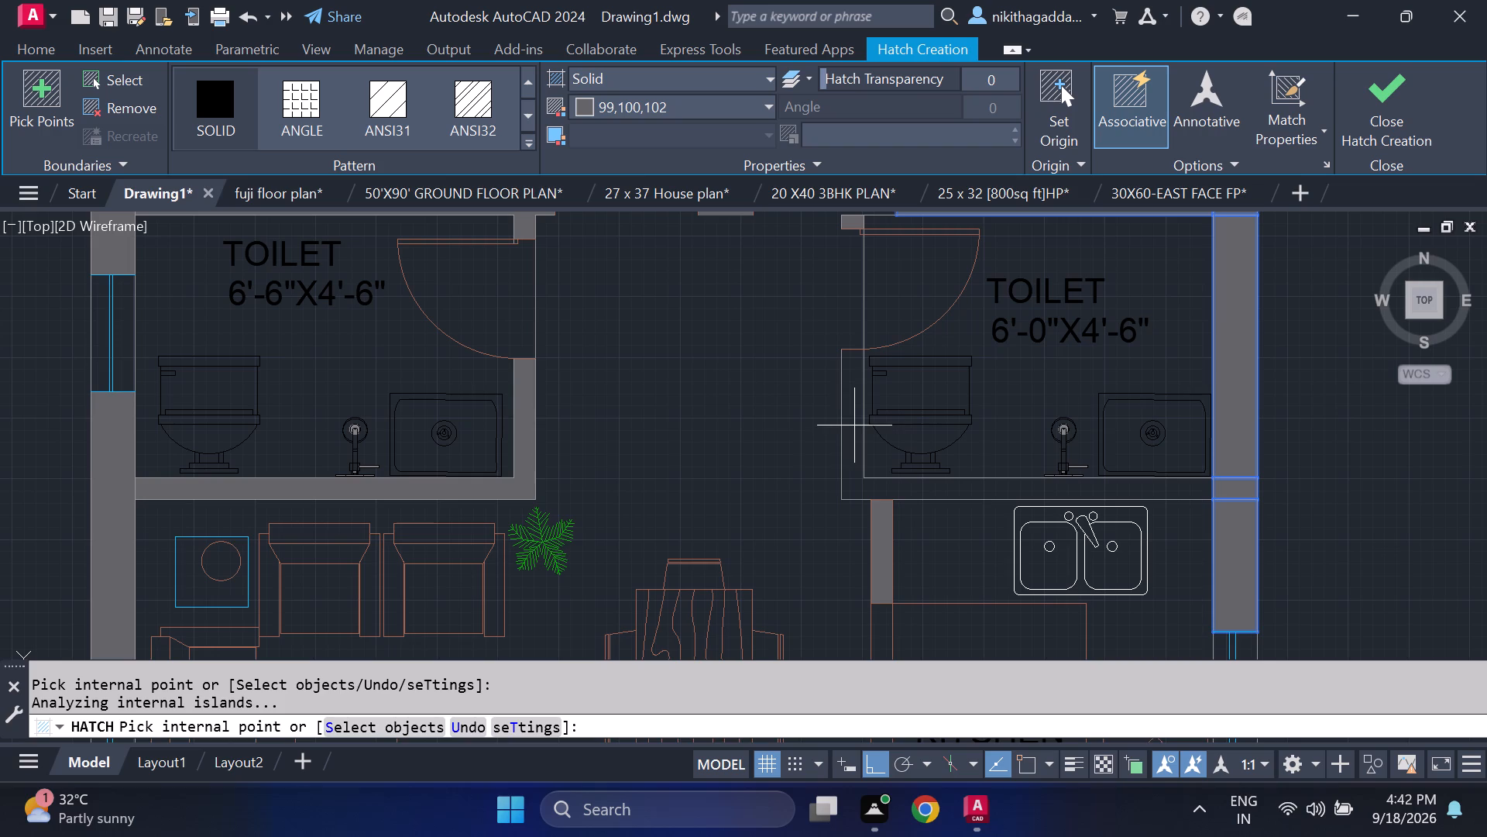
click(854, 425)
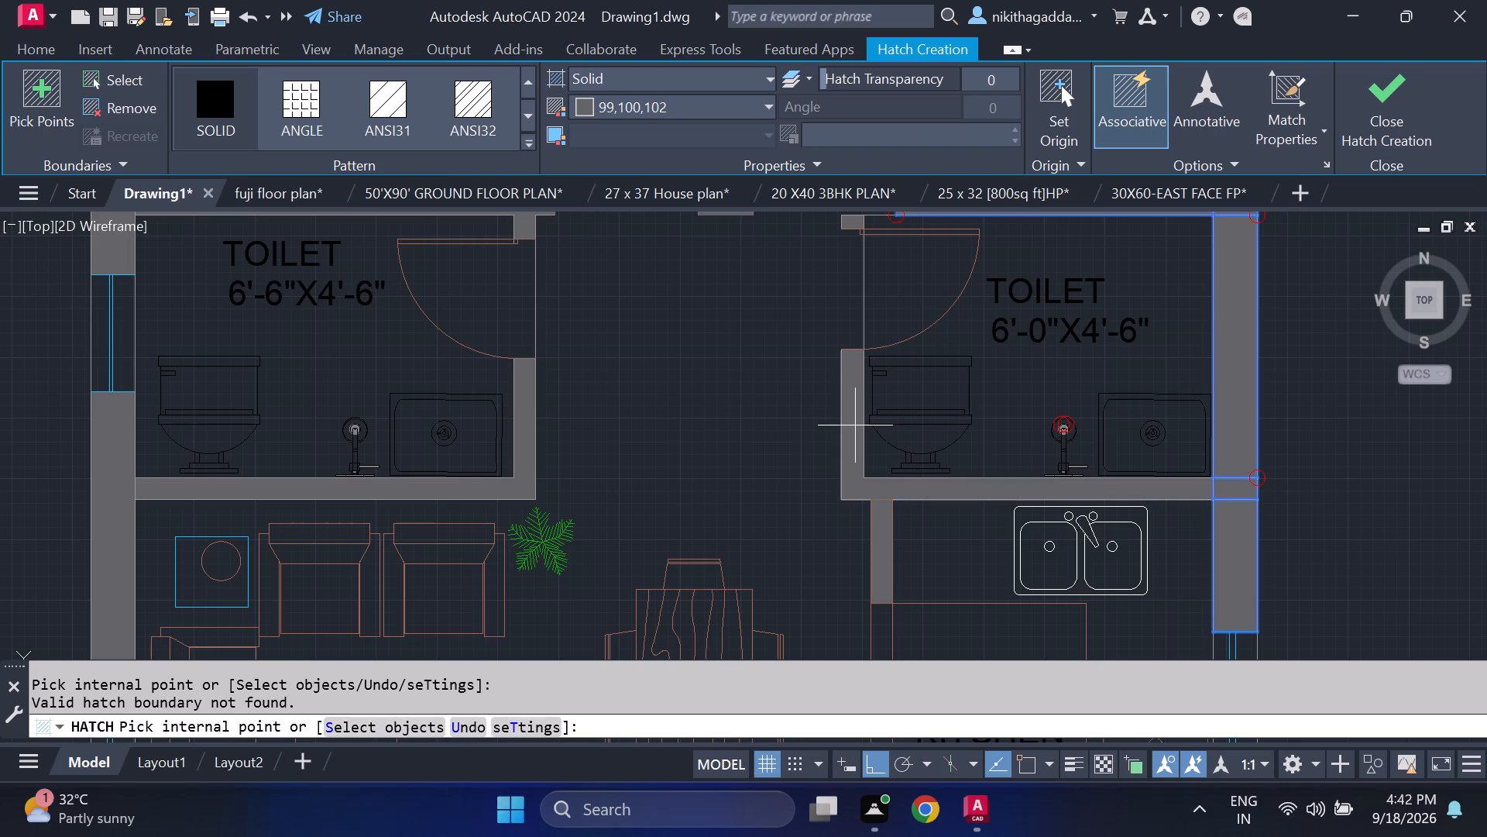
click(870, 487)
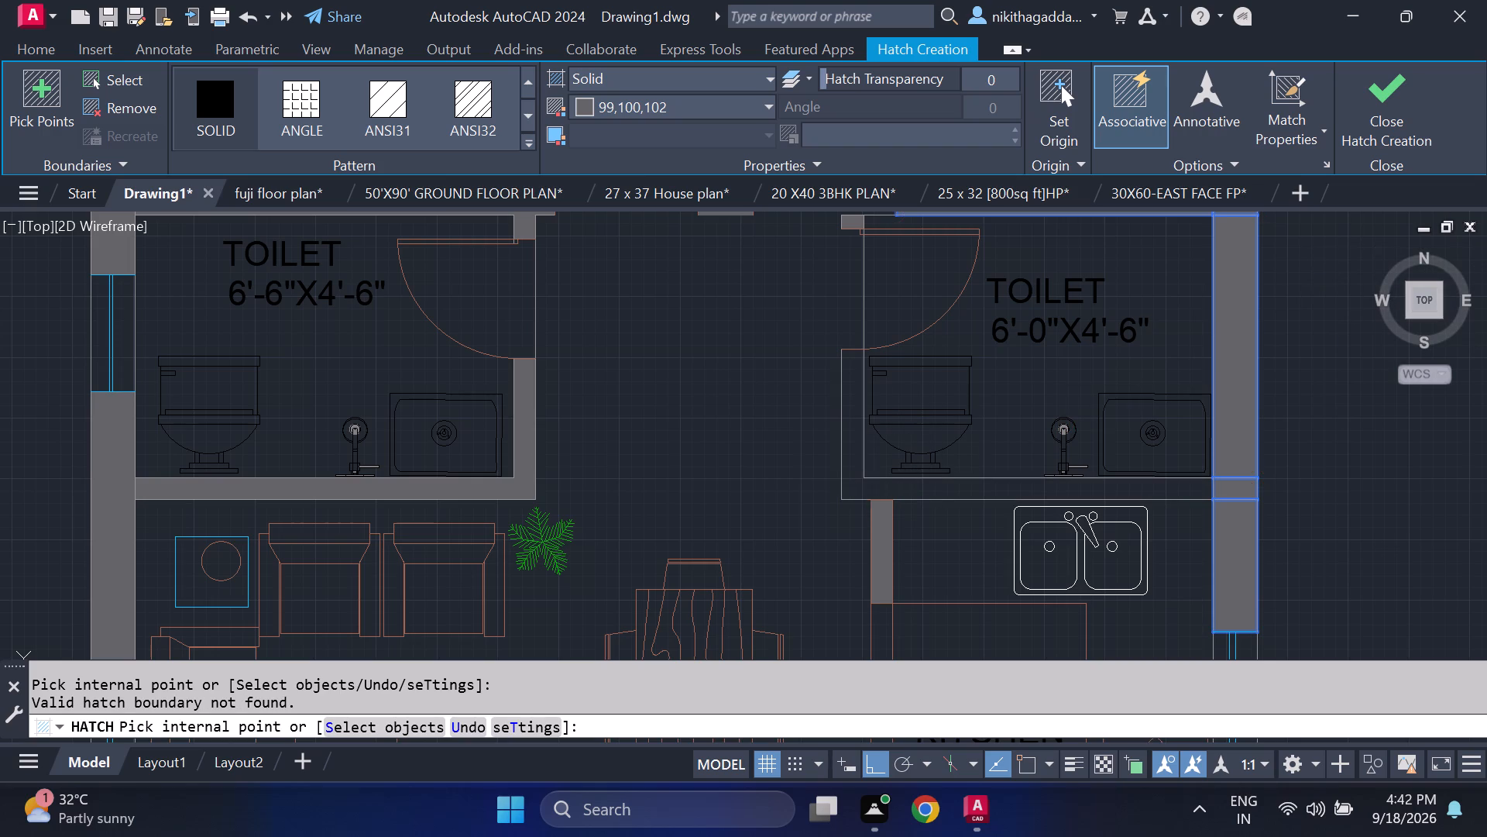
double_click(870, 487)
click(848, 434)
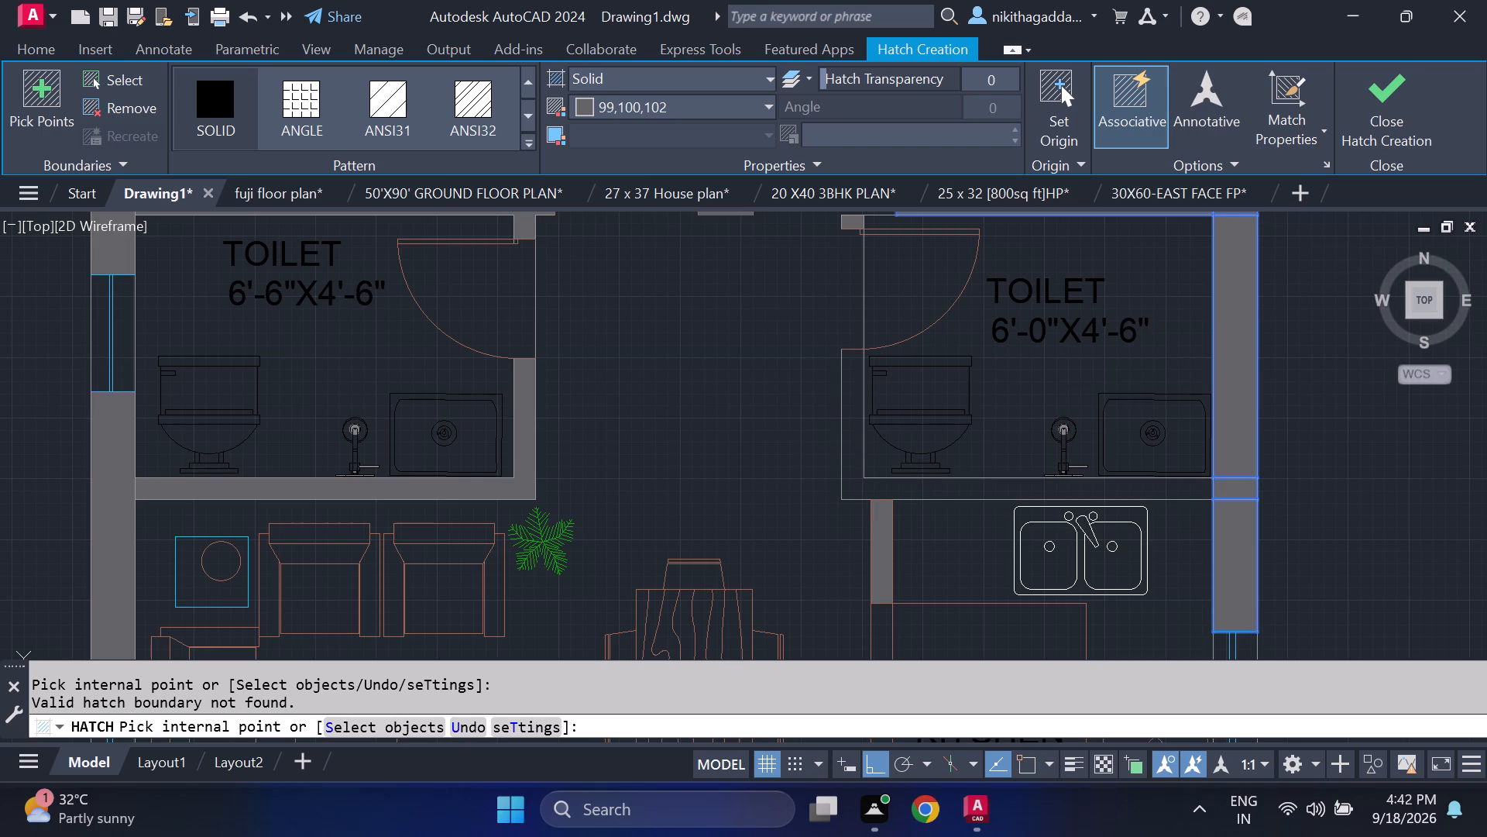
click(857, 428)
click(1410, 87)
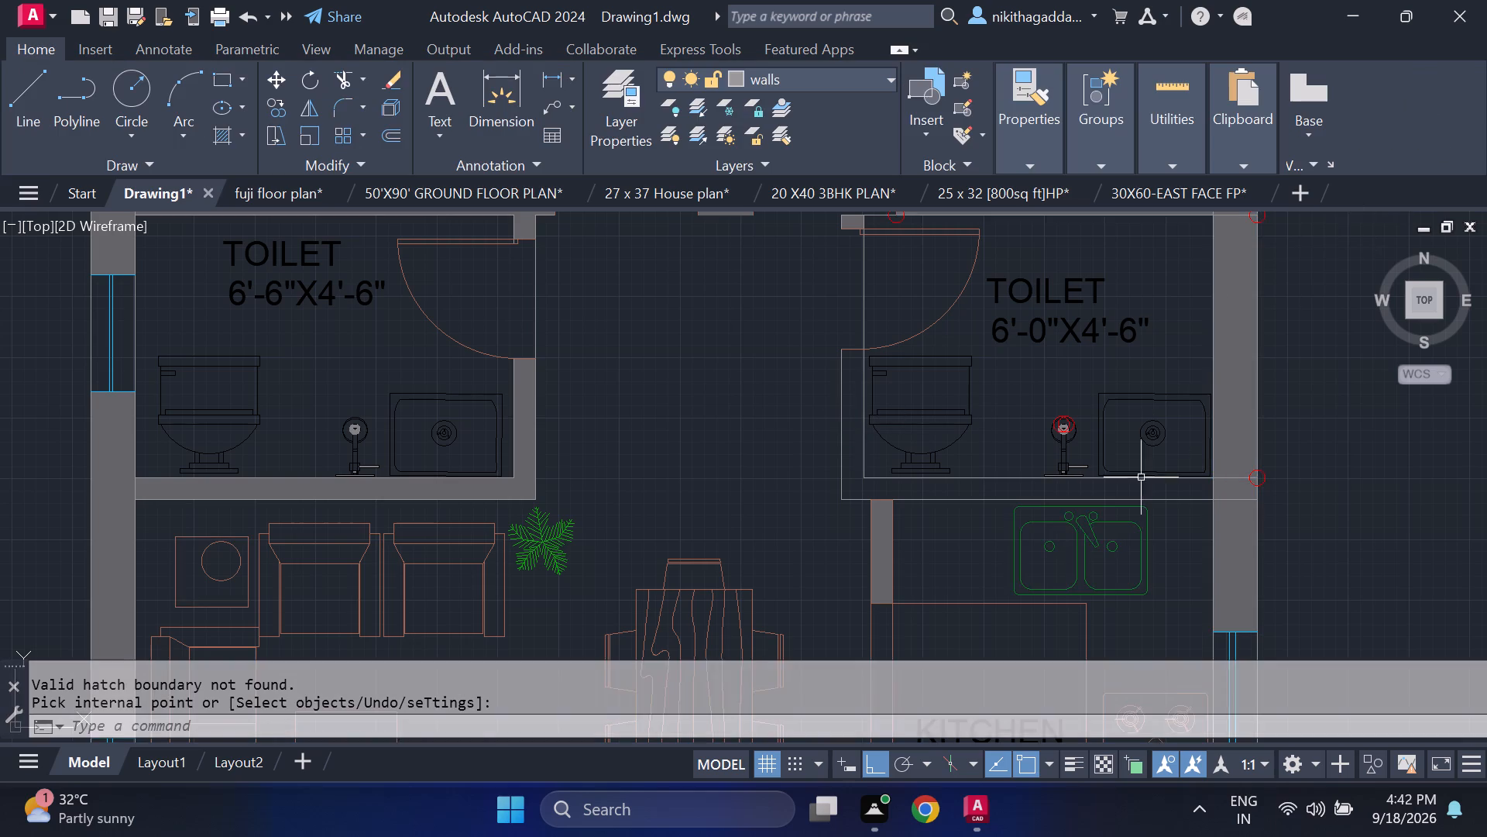
Trim the wall lines crossing the outer east wall at its junction with the wall between Bed Room 2 and its toilet.
scroll(1136, 497, down, 3)
scroll(1163, 432, up, 5)
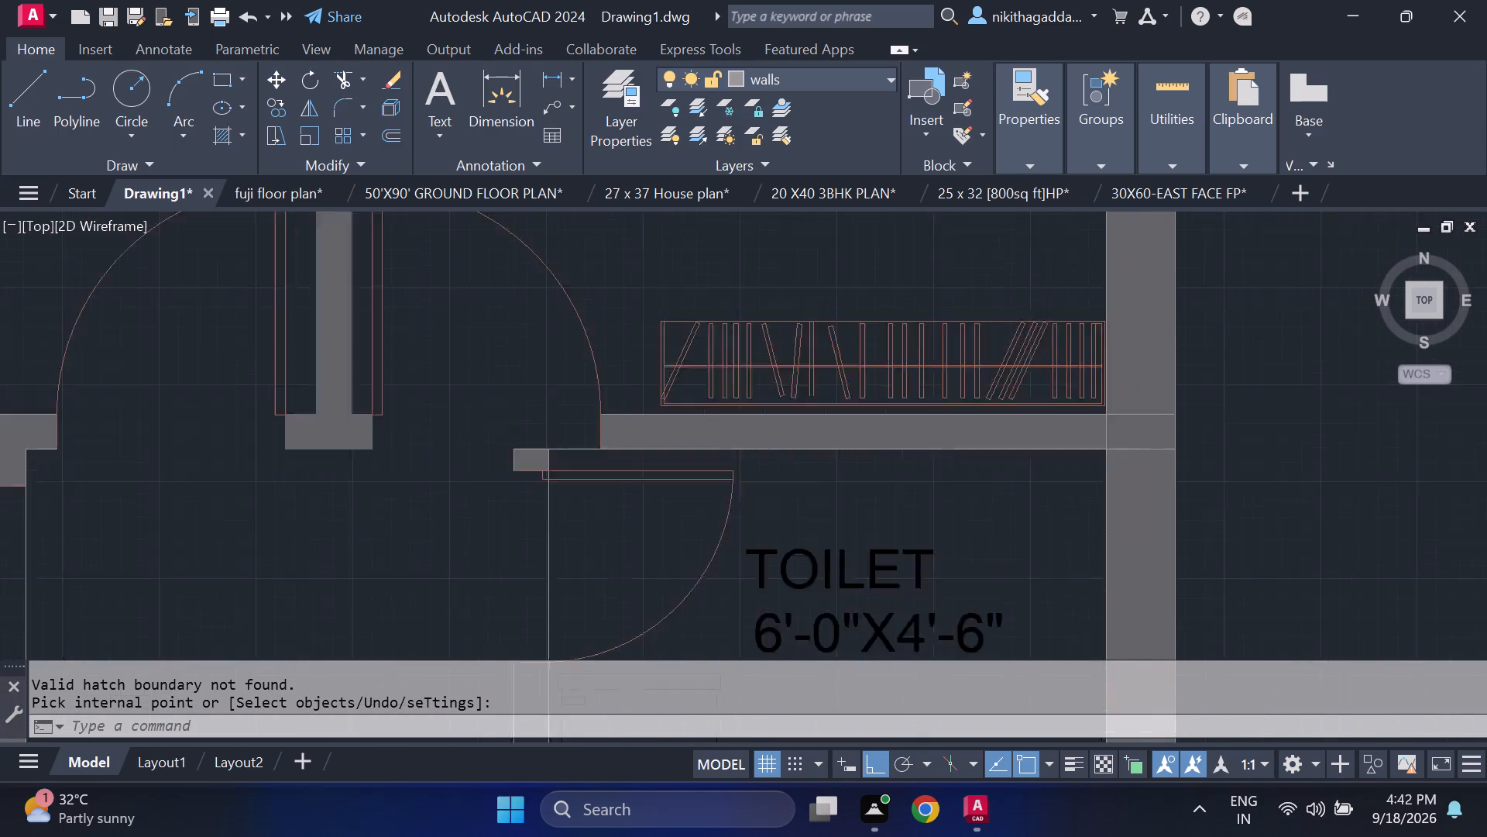
scroll(1173, 446, up, 1)
scroll(1179, 446, down, 3)
text(TR)
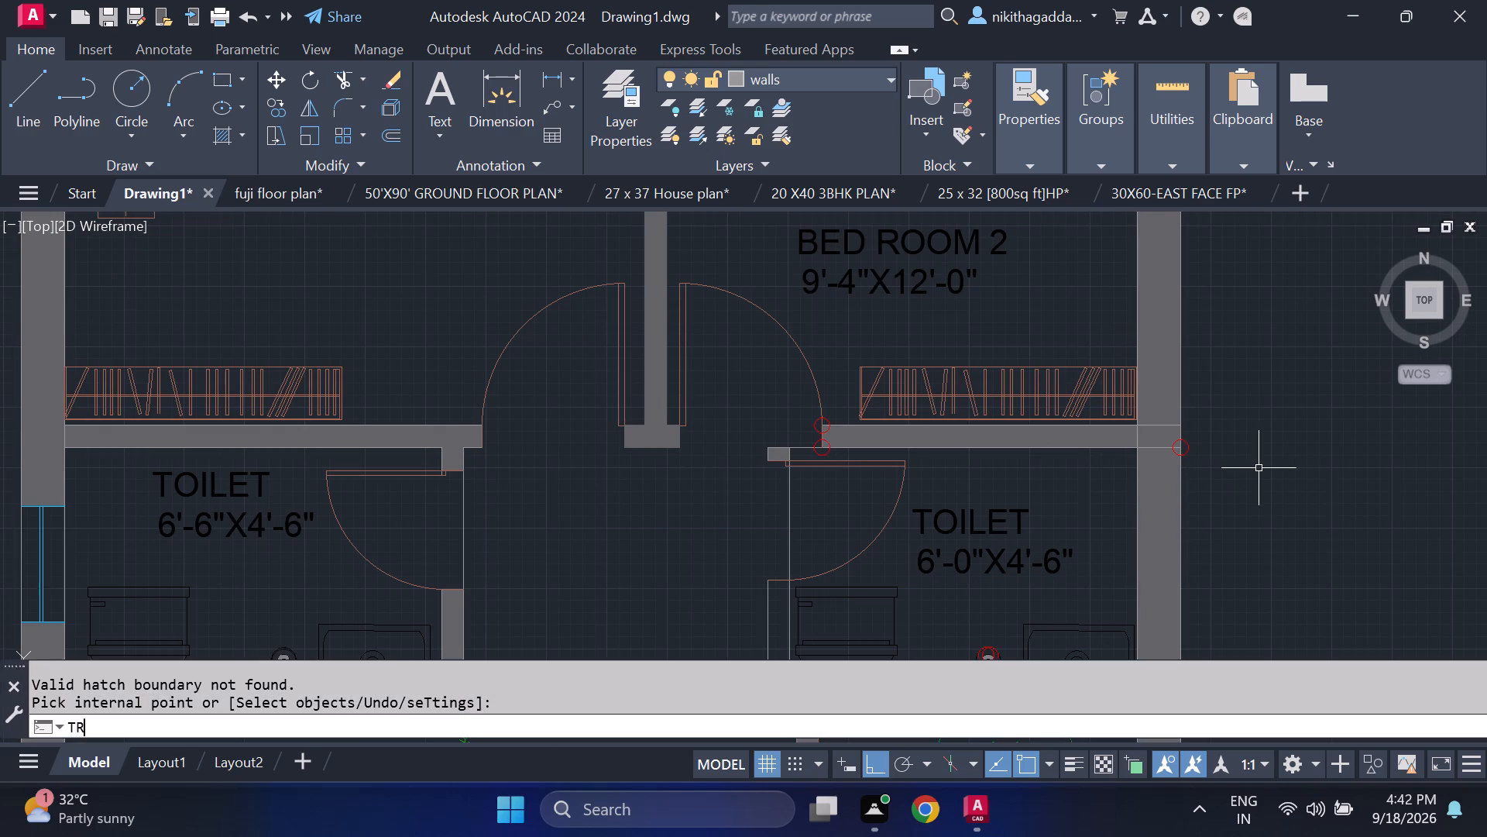
key(Return)
scroll(1203, 445, up, 2)
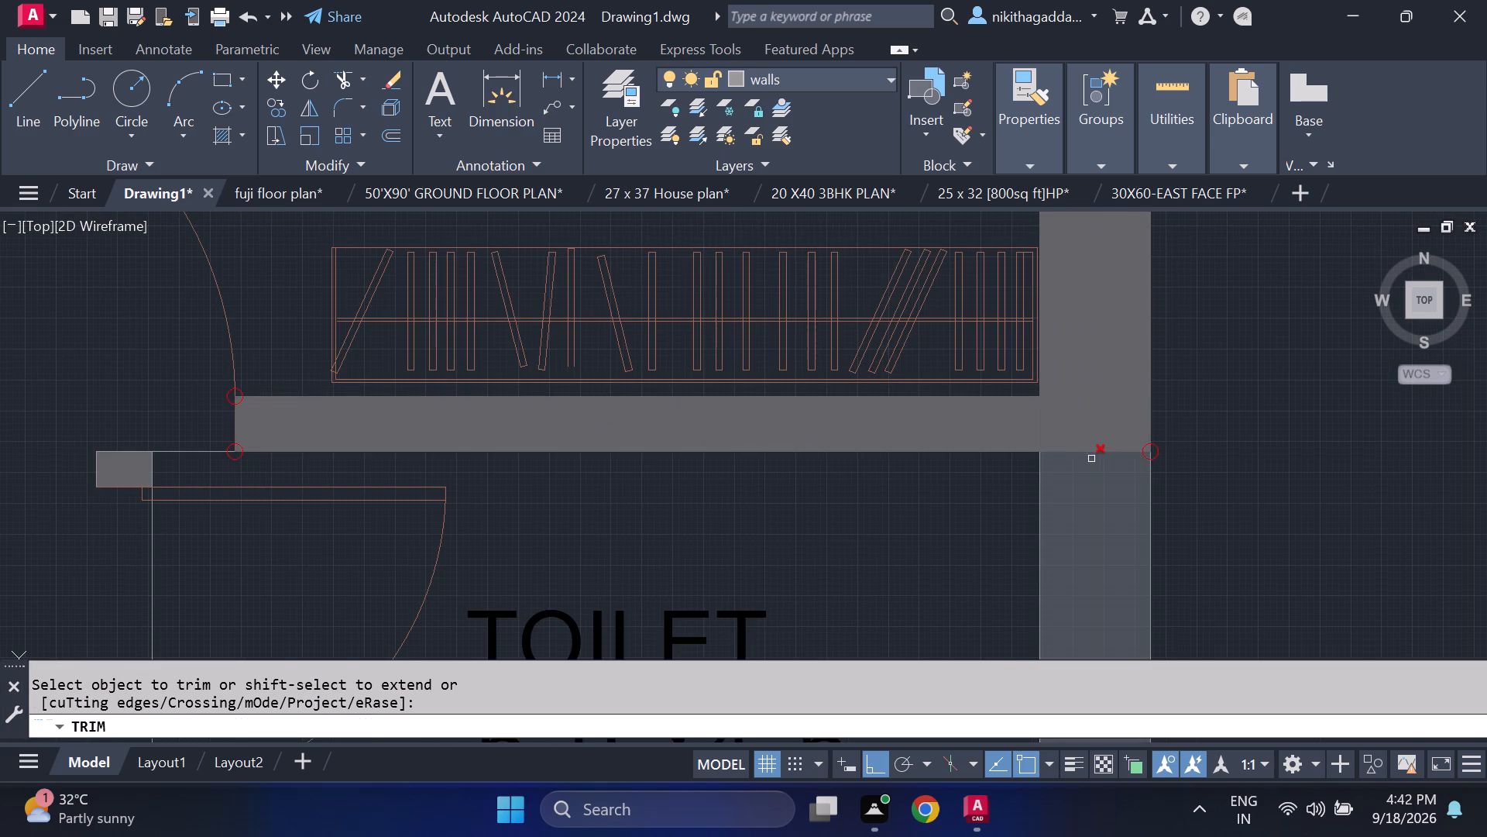
click(1085, 454)
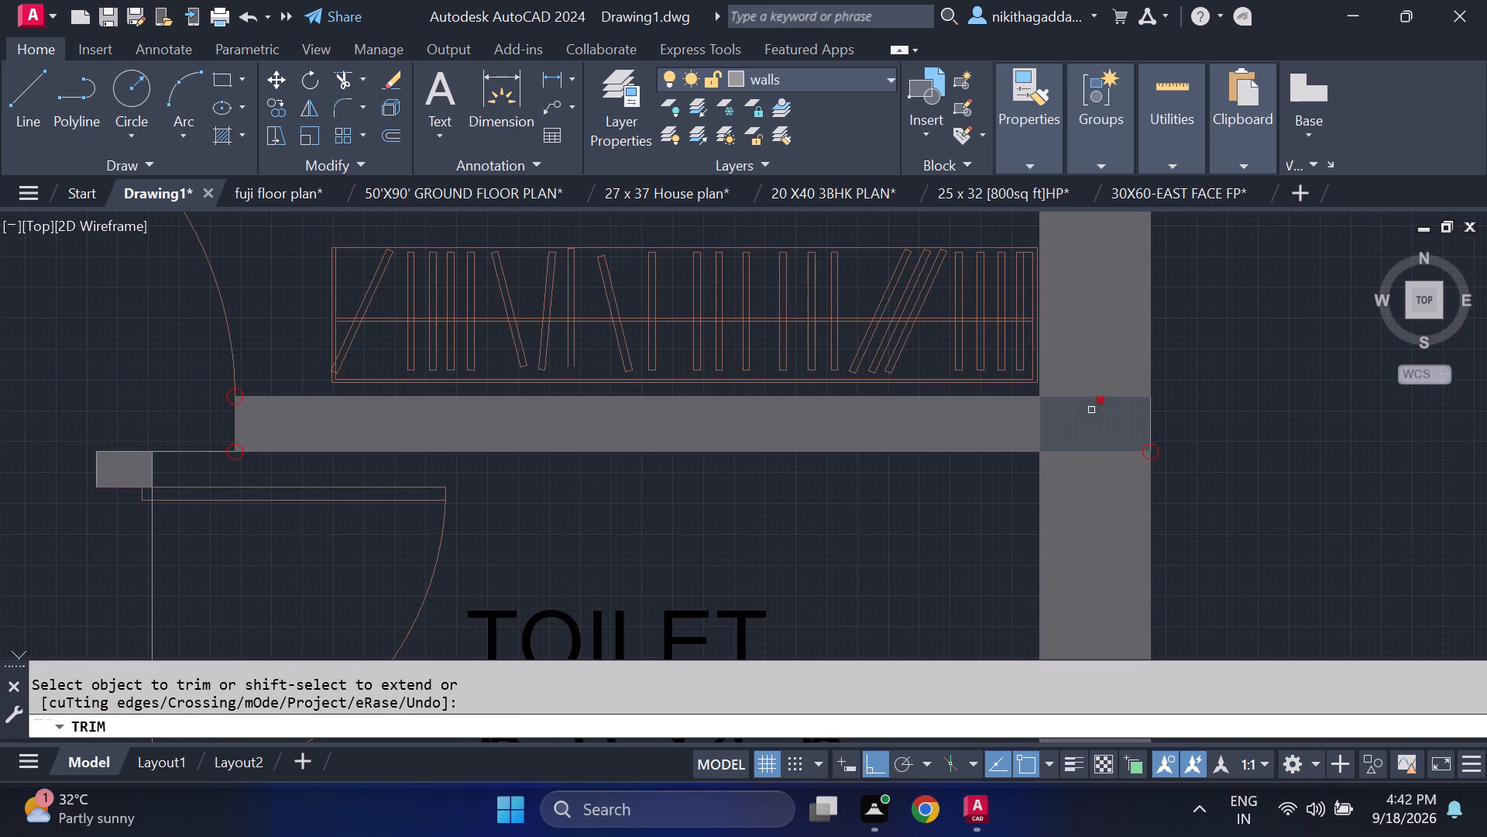
click(1094, 398)
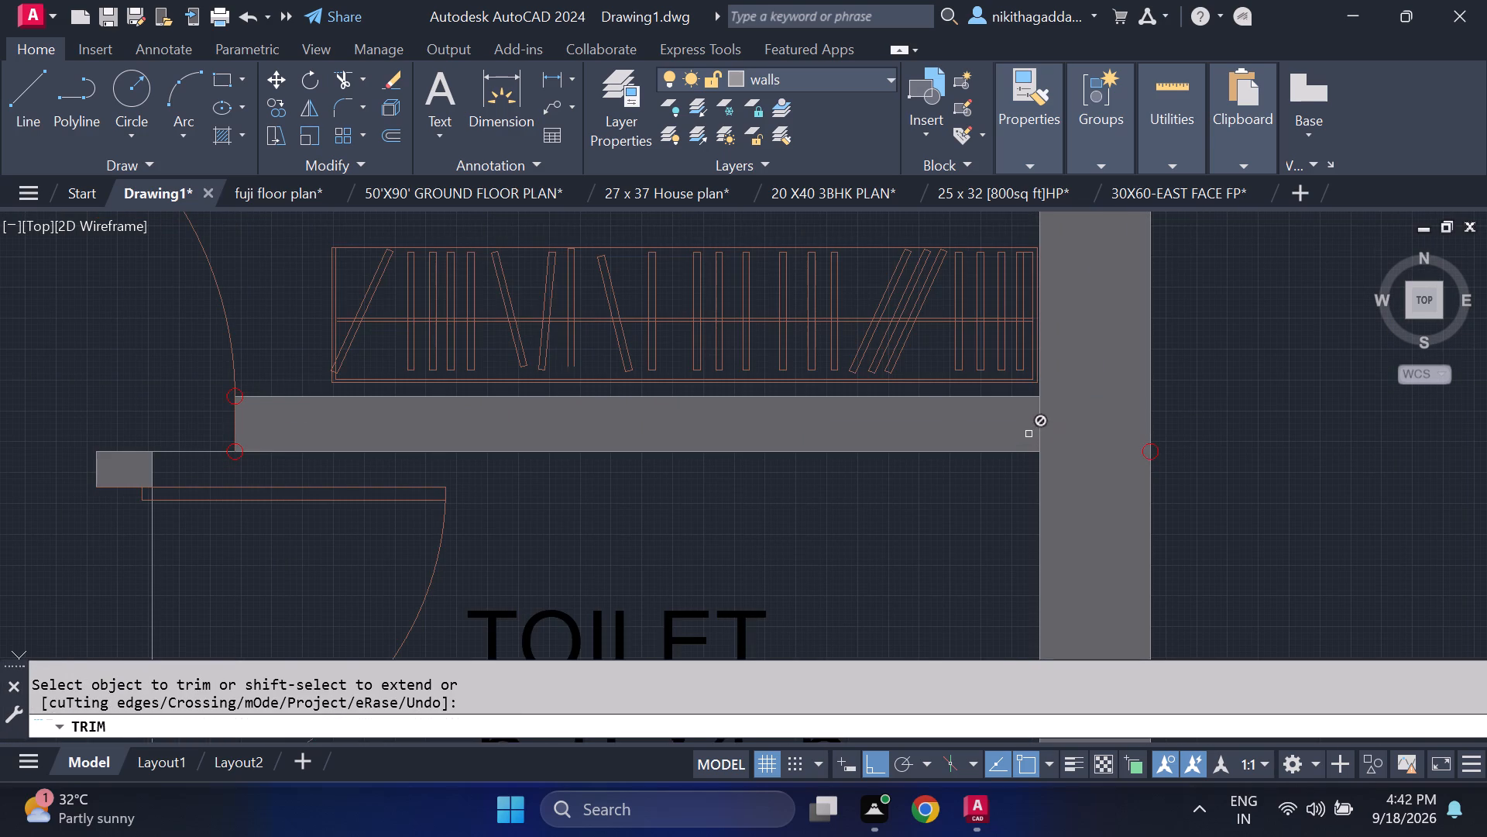
click(1039, 423)
scroll(1221, 458, down, 4)
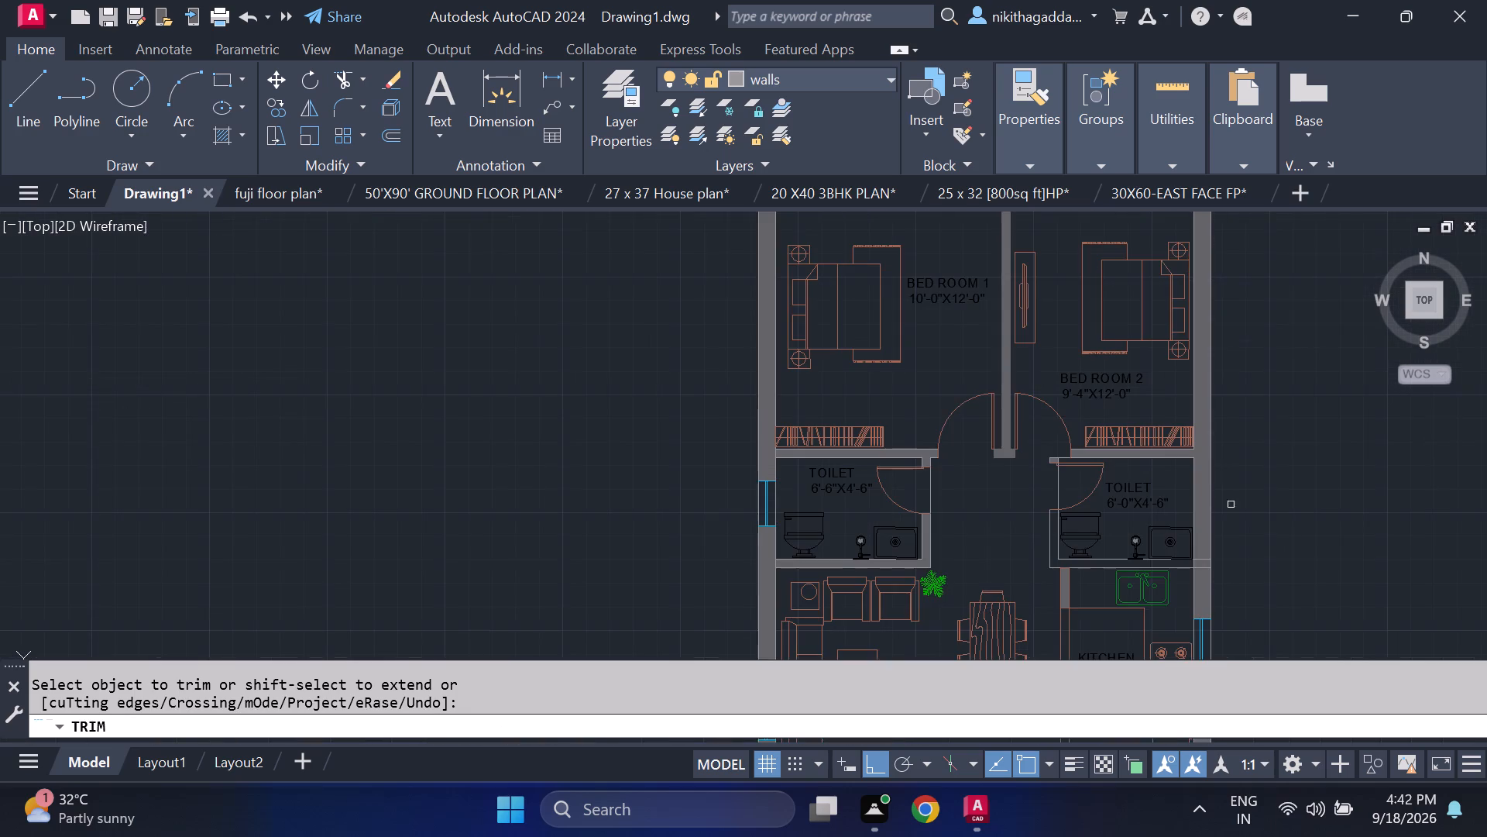
Trim the two lines of Bed Room 2's toilet south wall where they cross the outer east wall.
middle_drag(1244, 569, 1211, 463)
scroll(1153, 460, up, 3)
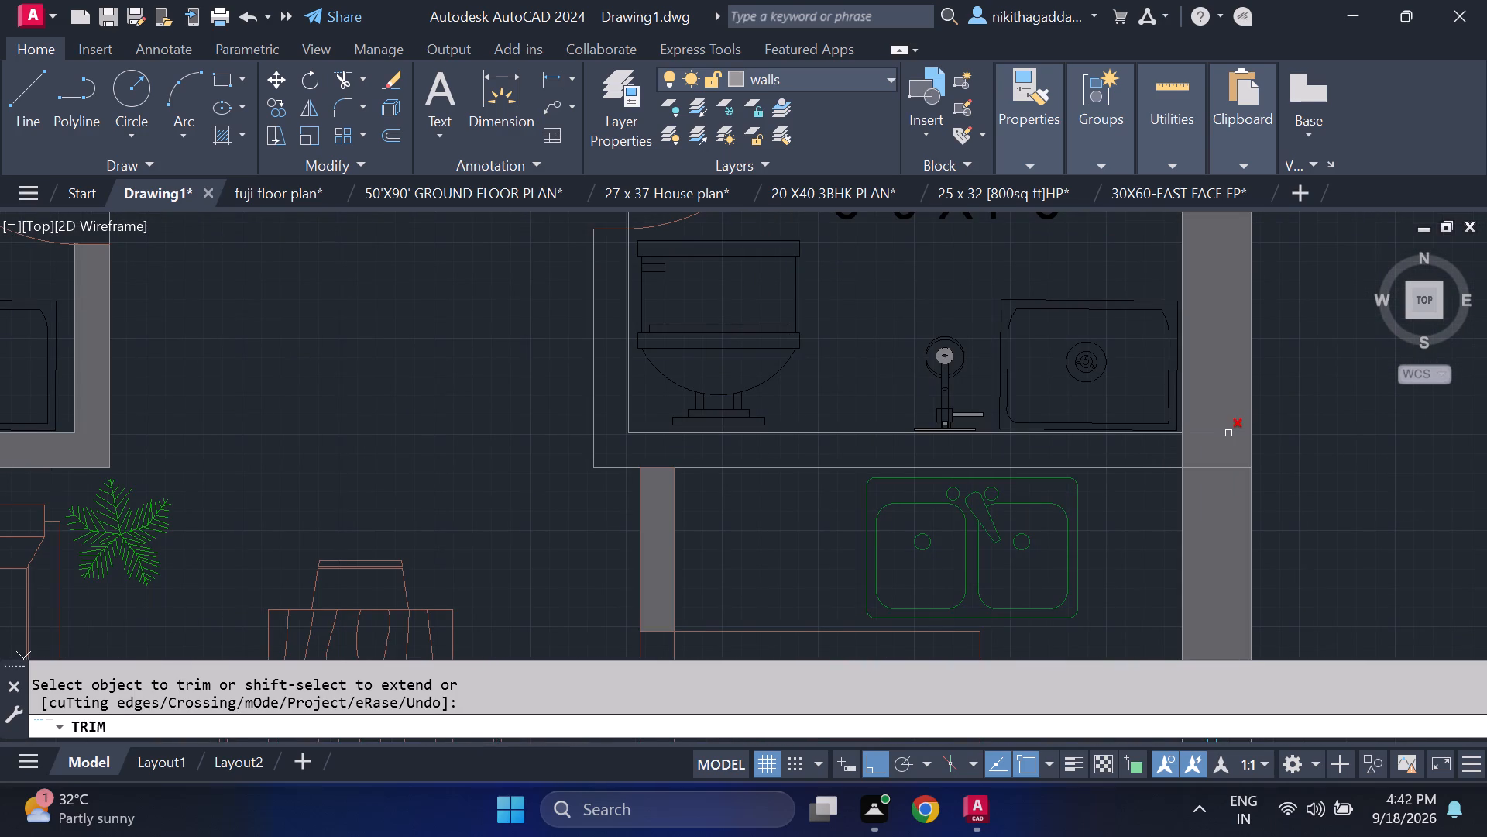
click(1228, 433)
click(1213, 470)
scroll(1371, 414, down, 3)
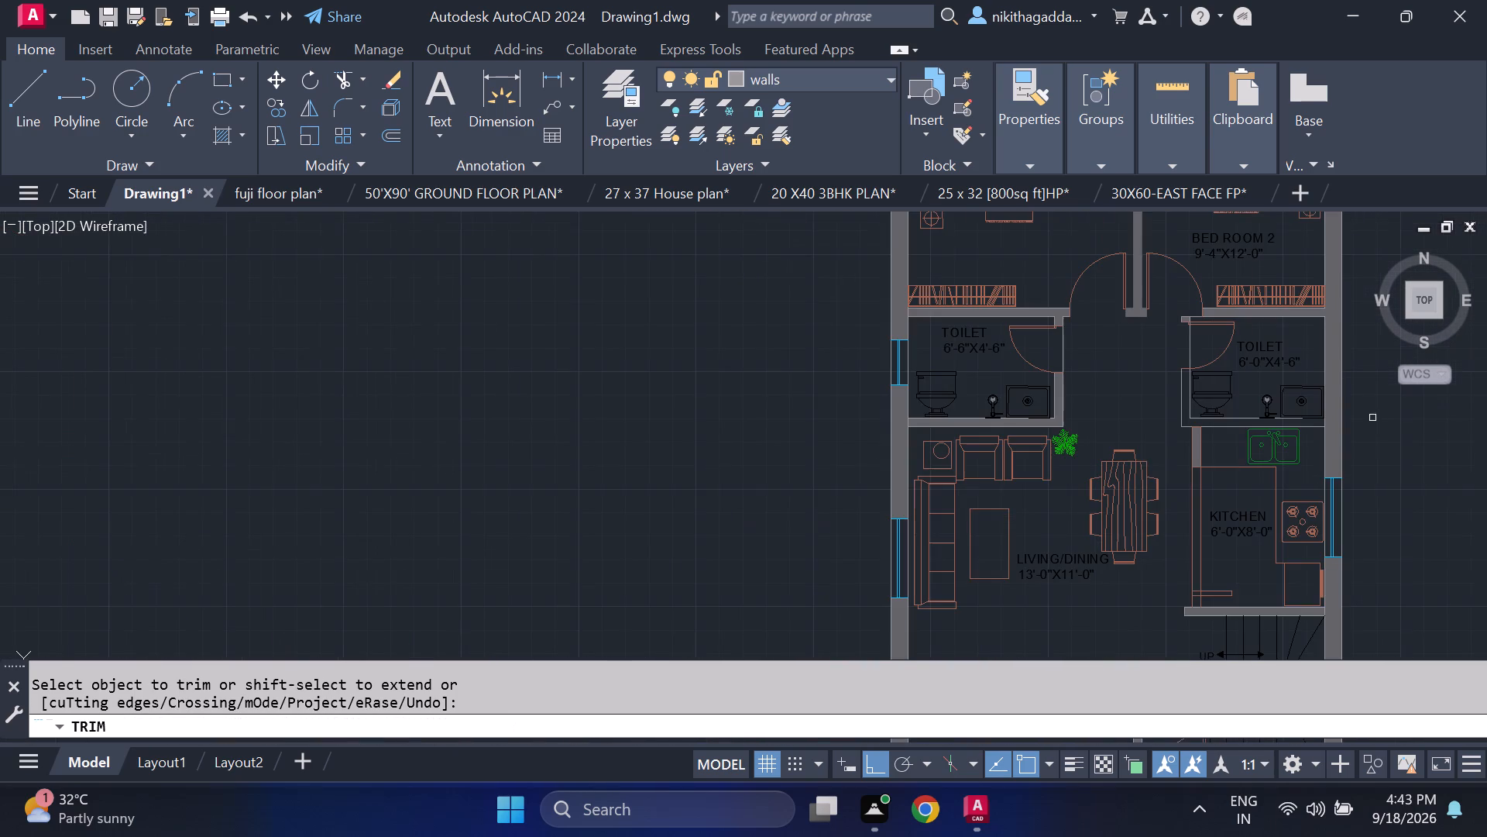
Trim the inner wall lines crossing the northeast corner of Bed Room 2's outer walls.
middle_drag(1393, 481, 1248, 625)
middle_drag(1216, 455, 1218, 474)
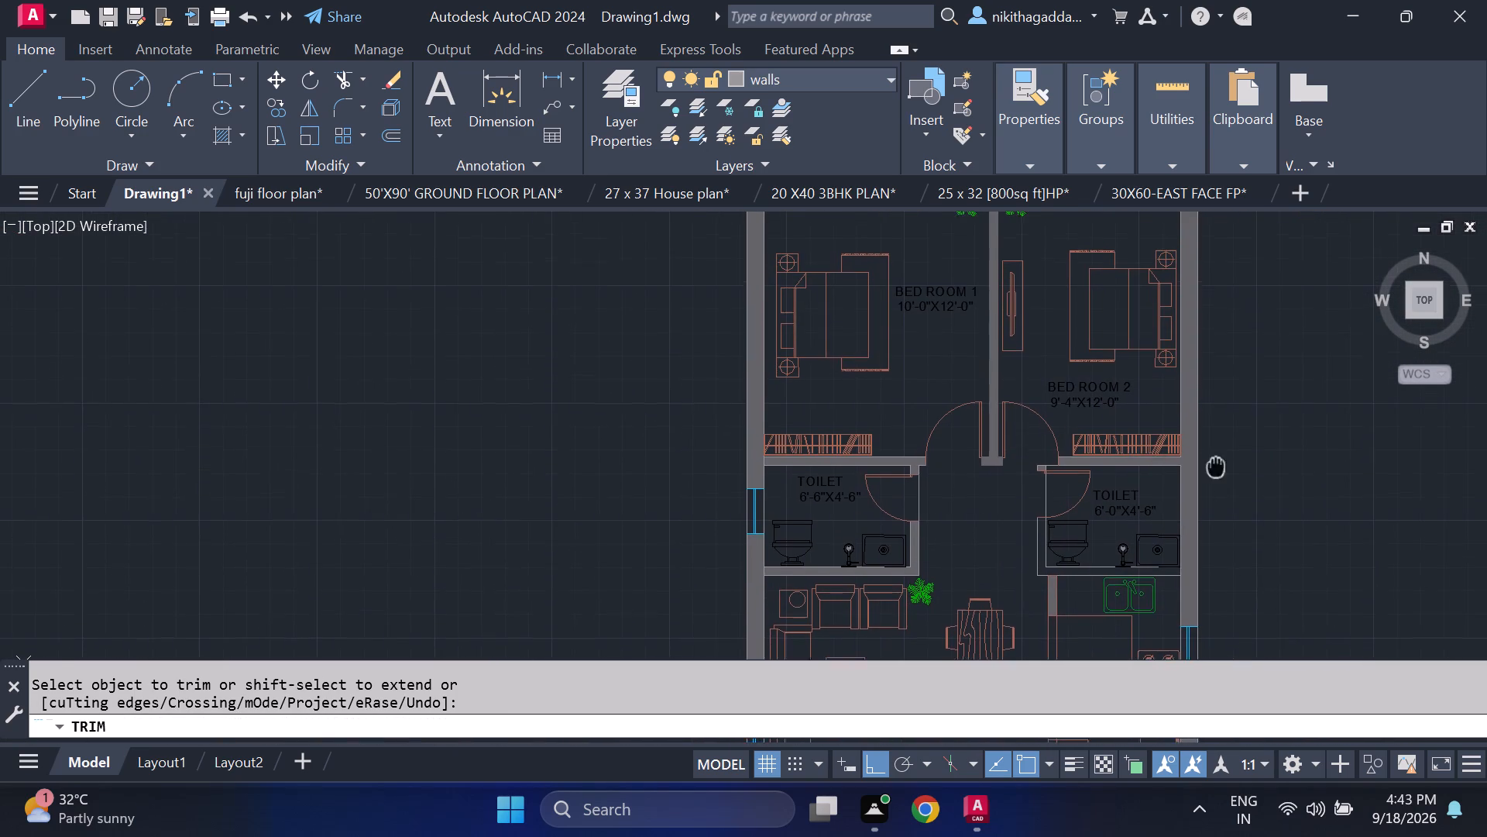
middle_drag(1218, 474, 1224, 533)
middle_drag(1224, 426, 1227, 438)
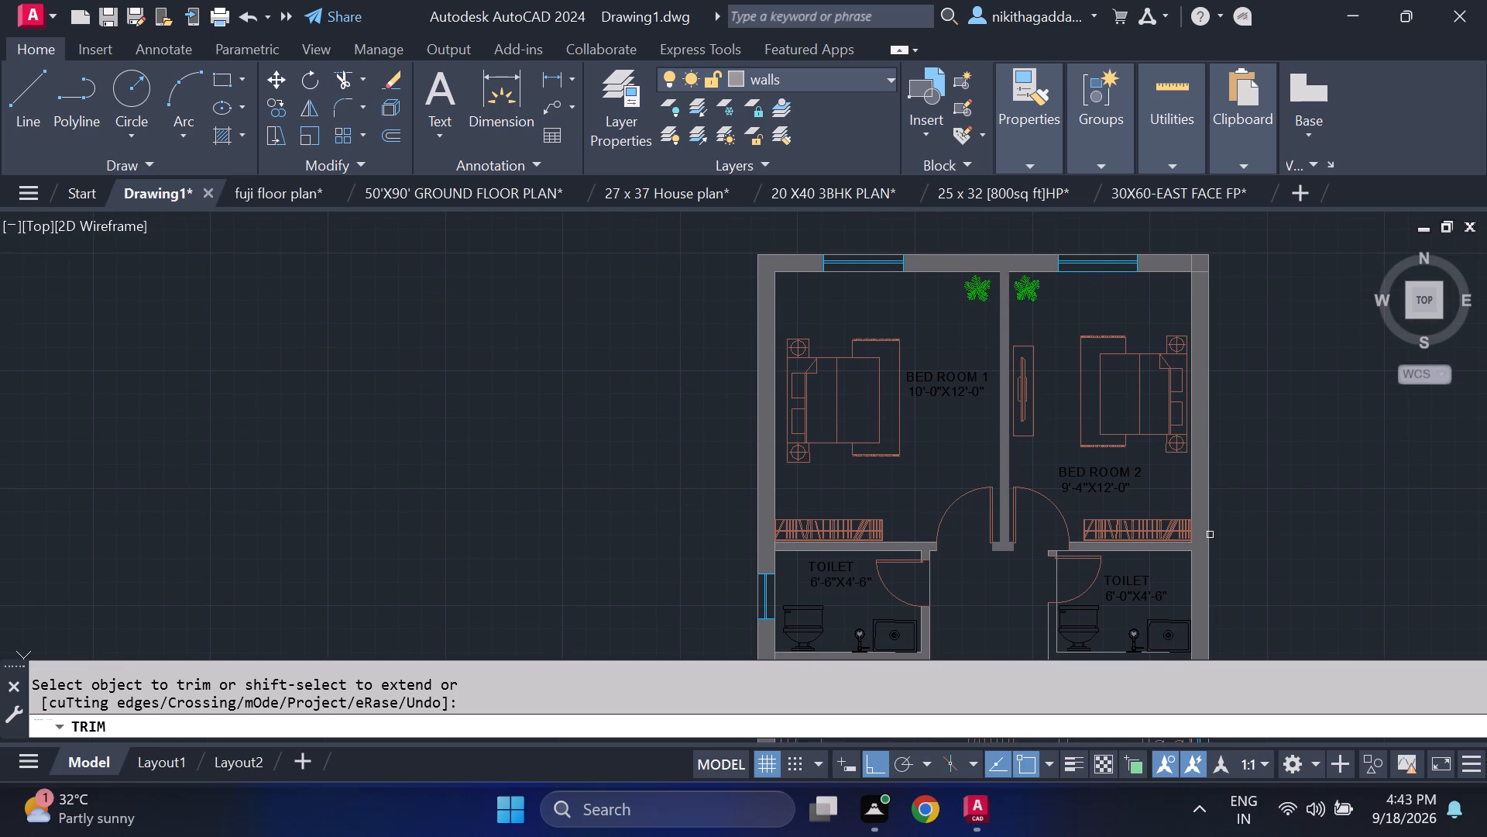
middle_drag(1269, 376, 1278, 428)
scroll(1202, 309, up, 3)
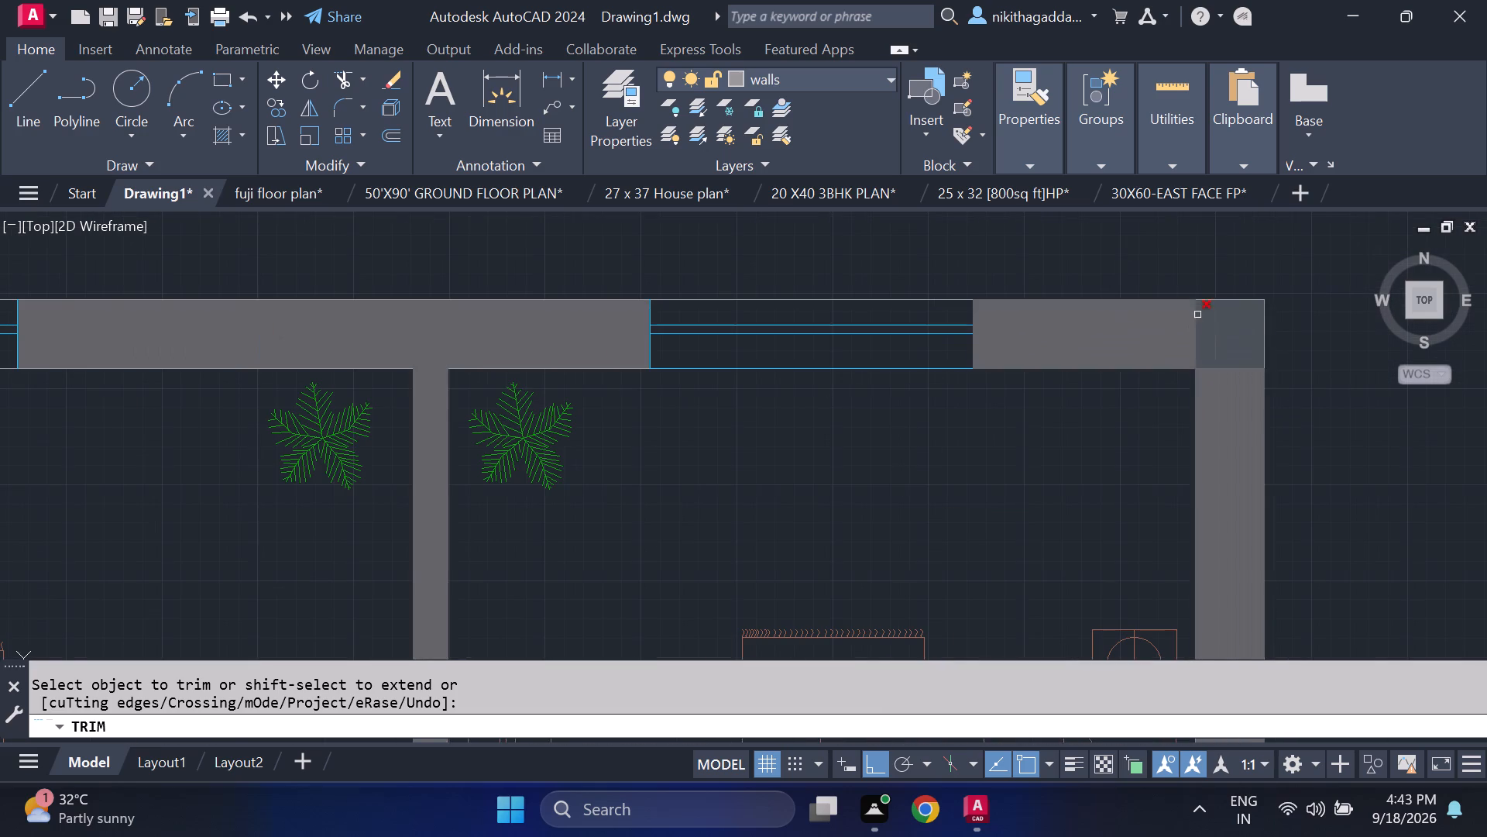
click(1197, 328)
click(1217, 367)
scroll(1286, 401, down, 4)
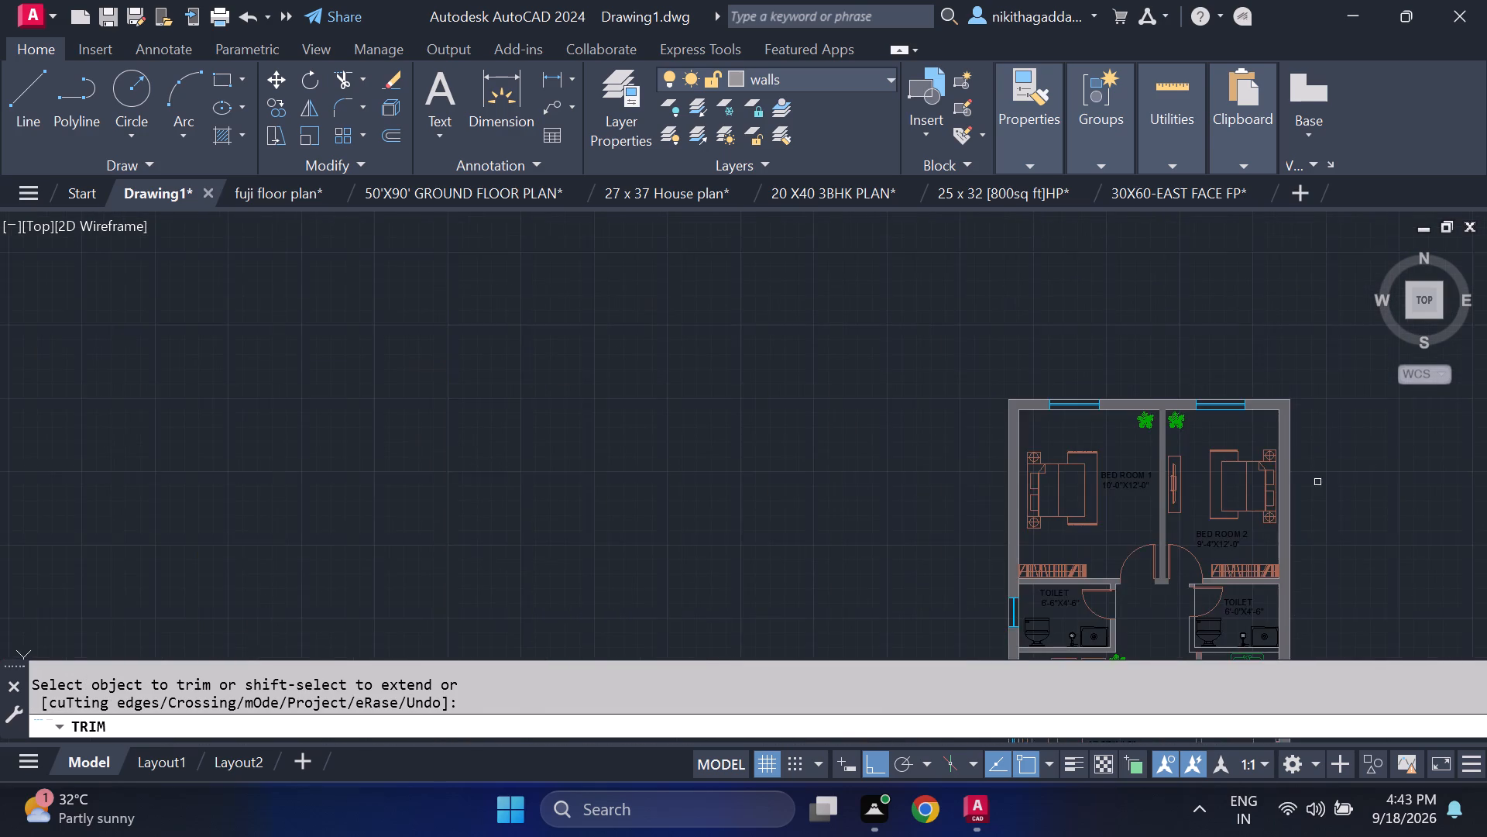
Trim the line where the kitchen's south wall meets the outer east wall, and end the Trim command.
middle_drag(1317, 505, 1248, 257)
middle_drag(1256, 565, 1216, 373)
scroll(1178, 398, up, 2)
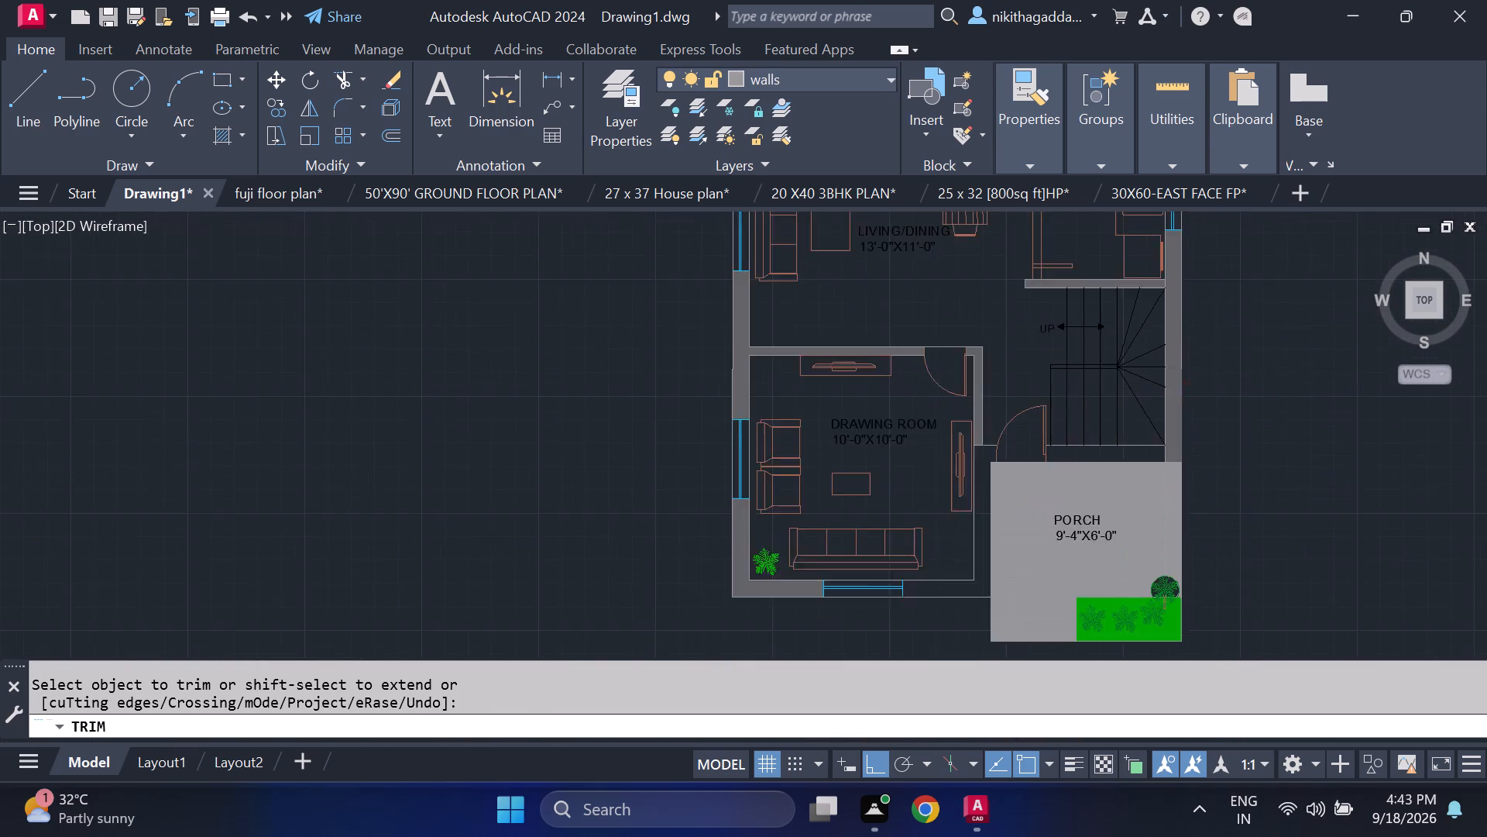
scroll(1178, 398, up, 1)
scroll(1181, 432, down, 2)
middle_drag(1228, 336, 1281, 554)
scroll(1211, 515, up, 3)
click(1243, 557)
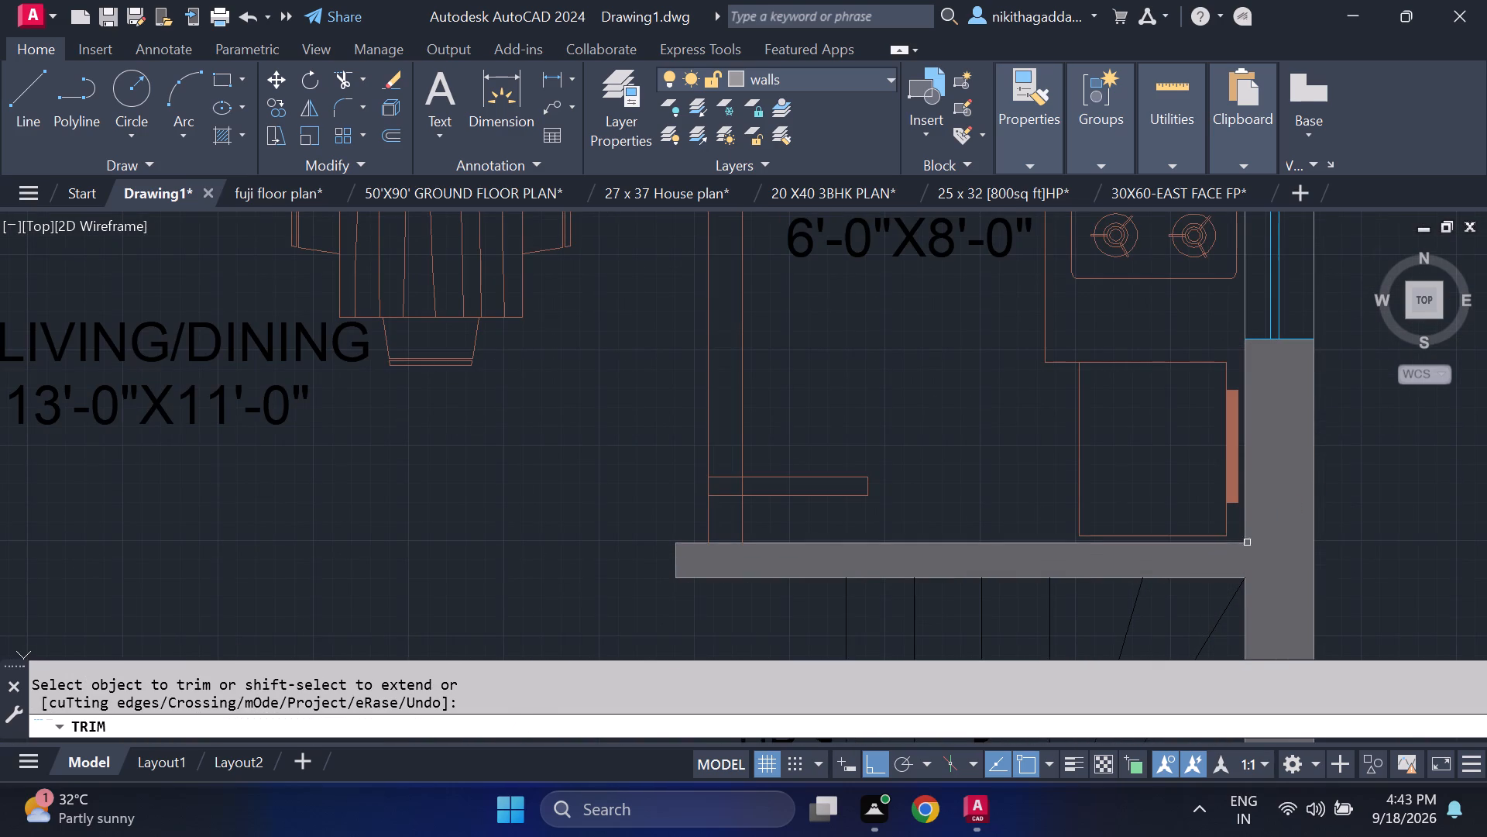
scroll(1318, 492, down, 3)
middle_drag(1330, 470, 1238, 514)
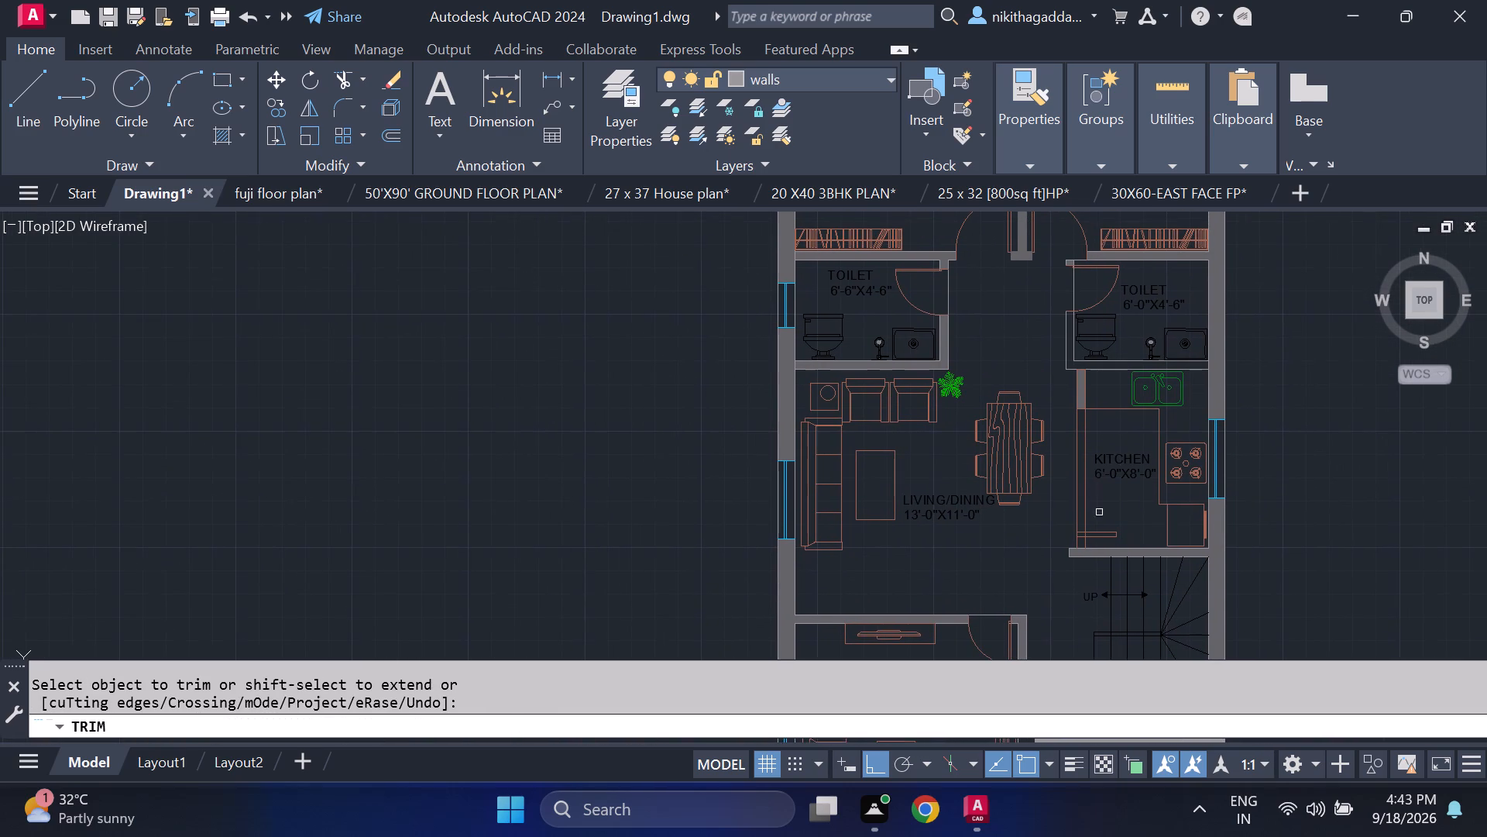
middle_drag(1104, 413, 1007, 384)
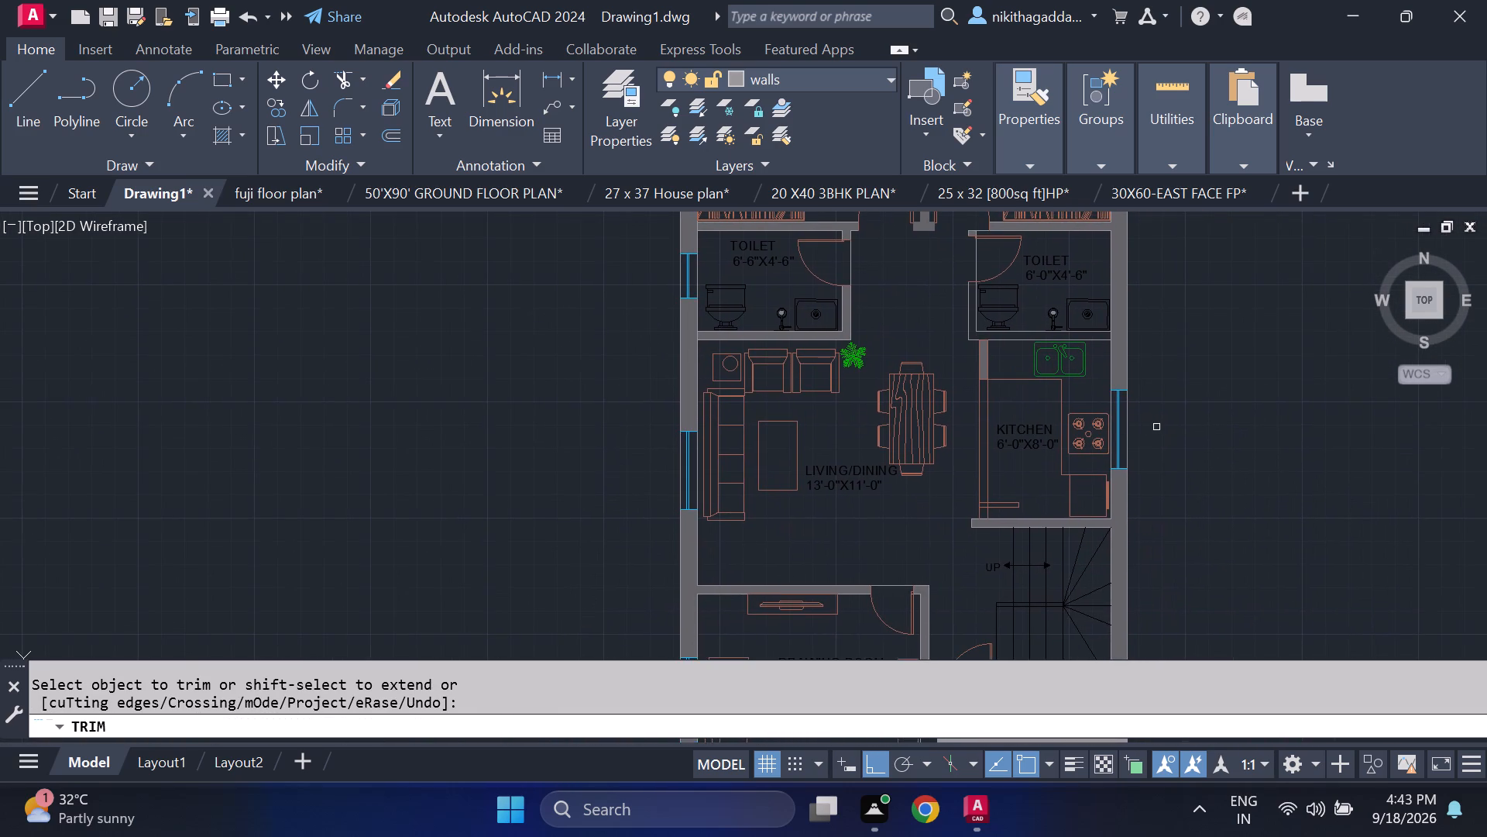
middle_drag(1157, 427, 1178, 580)
key(Escape)
Dismiss the incoming message notification covering the drawing.
scroll(1211, 502, down, 2)
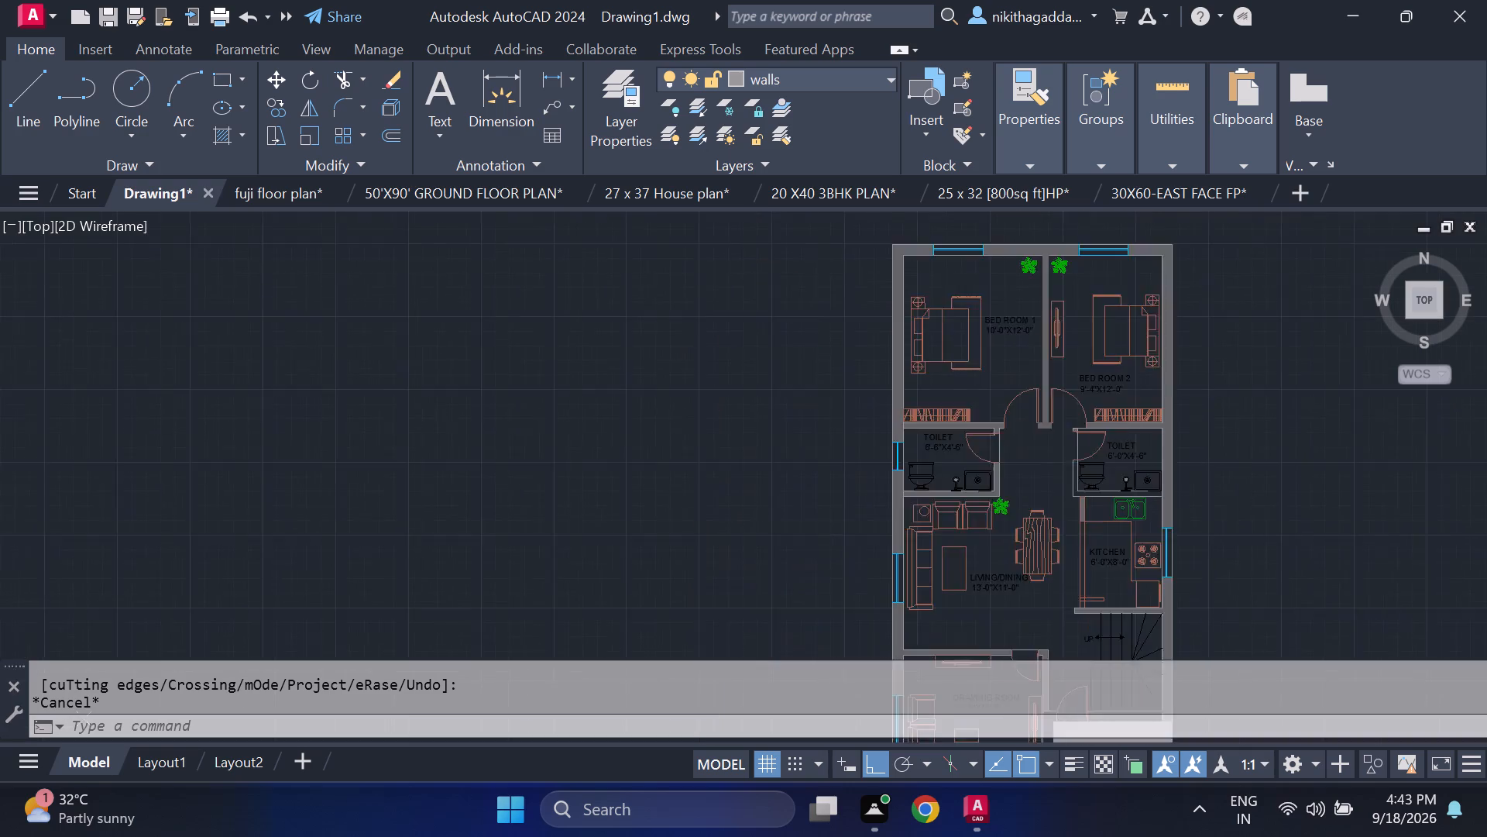
scroll(1211, 502, down, 1)
middle_drag(1210, 518, 1149, 436)
scroll(1148, 436, up, 2)
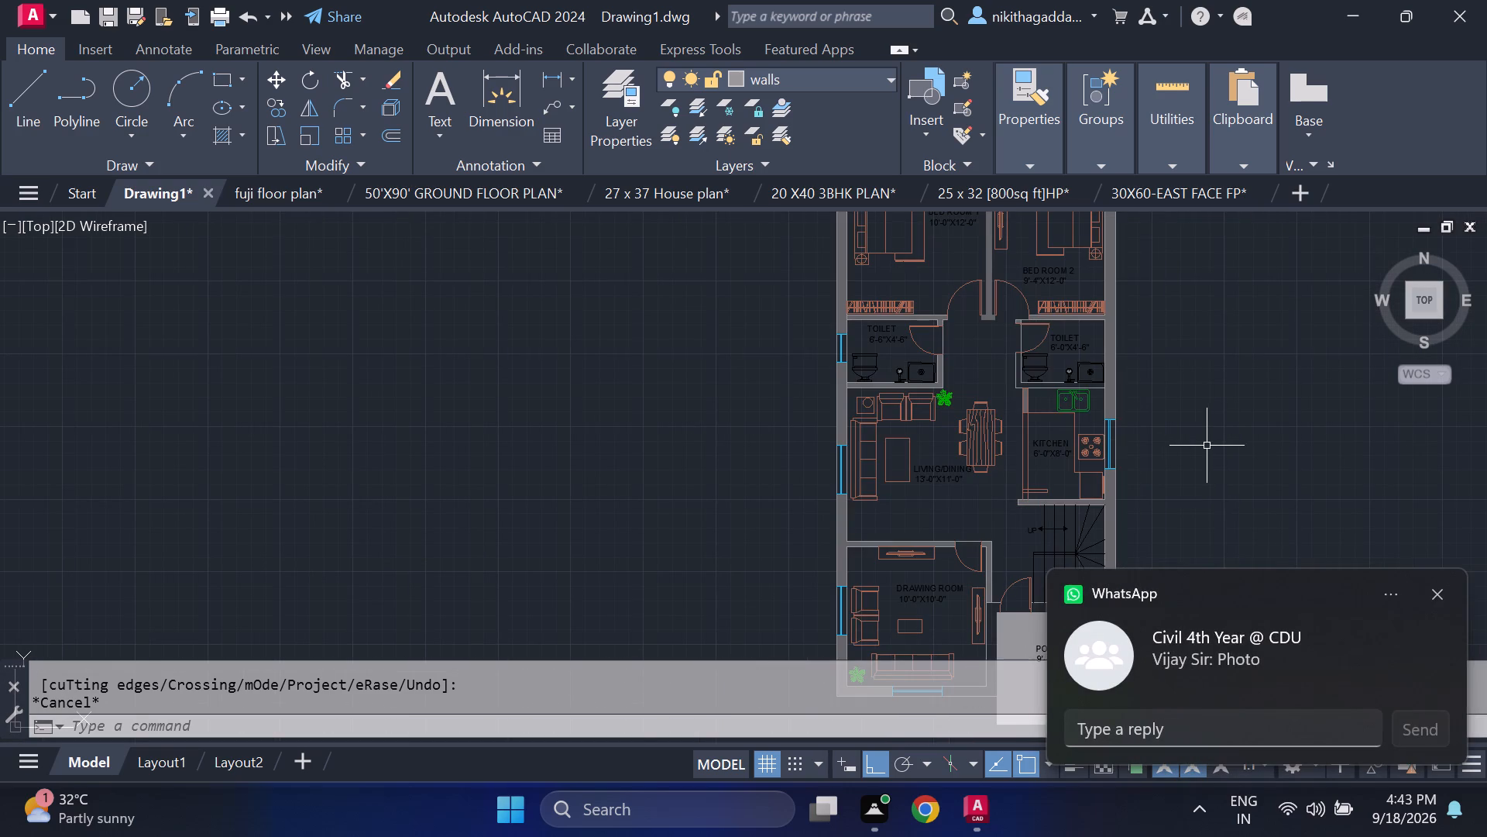
click(1434, 593)
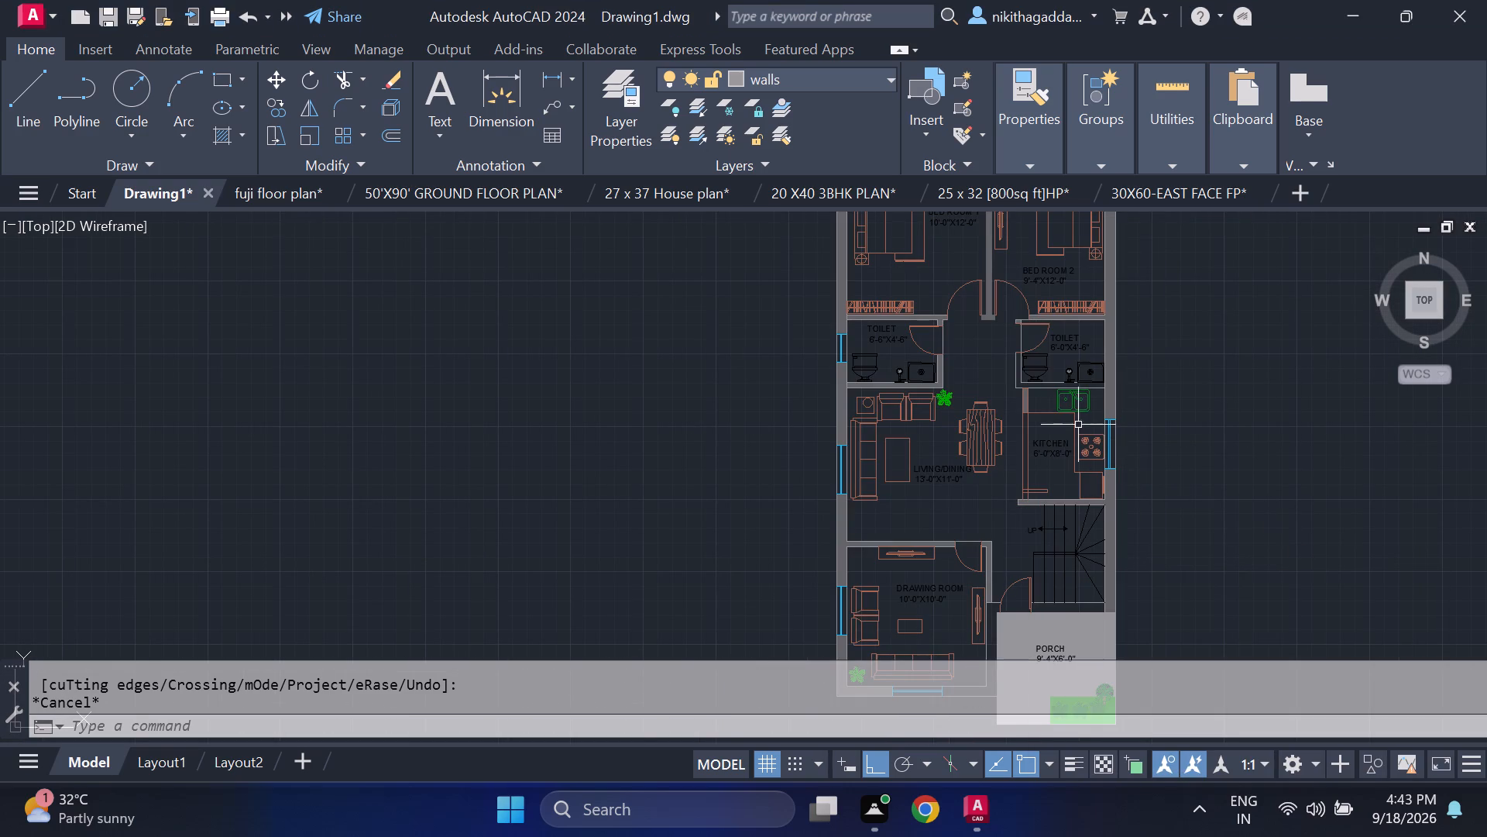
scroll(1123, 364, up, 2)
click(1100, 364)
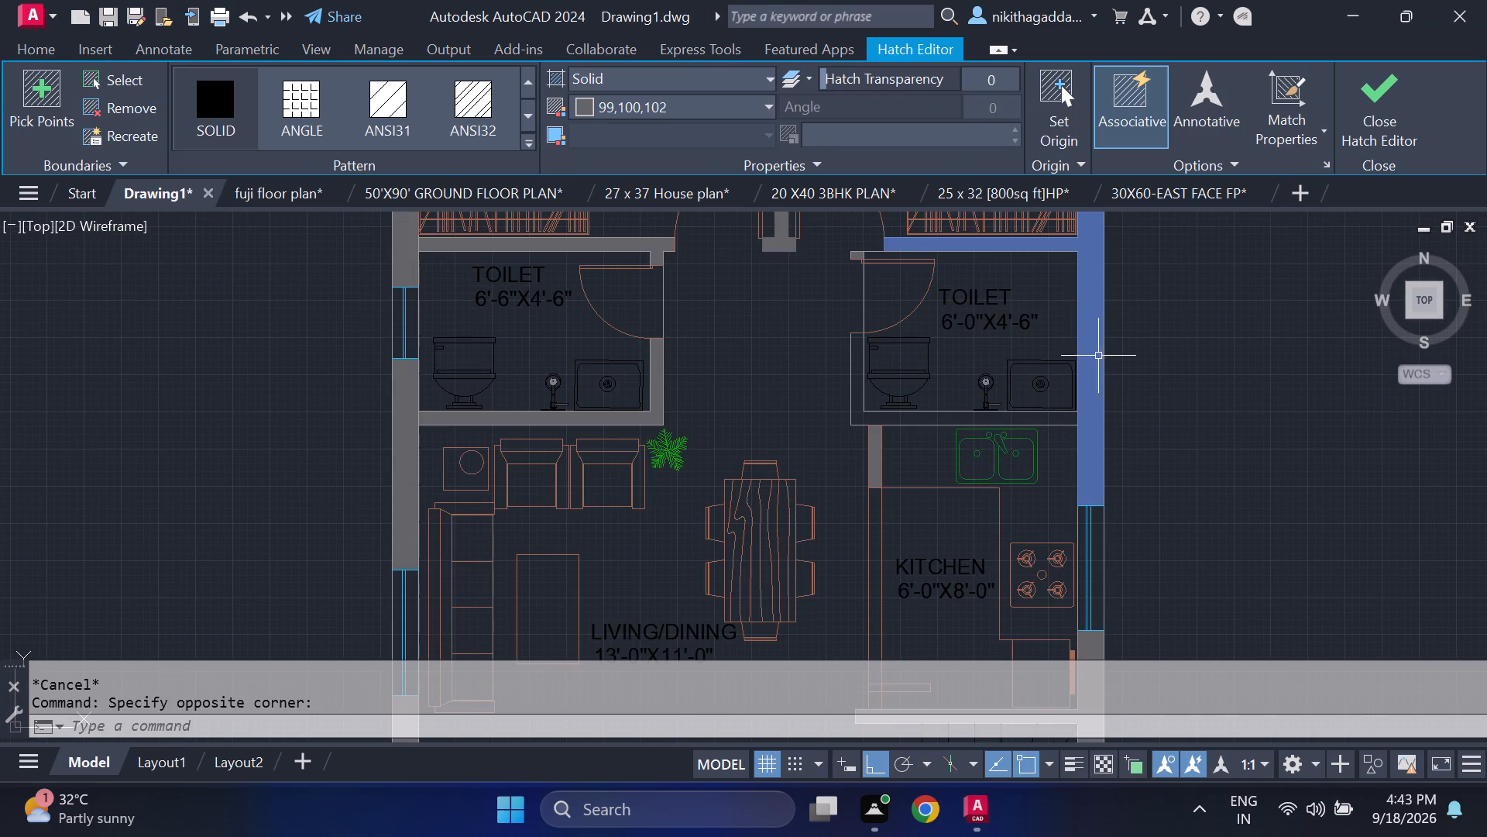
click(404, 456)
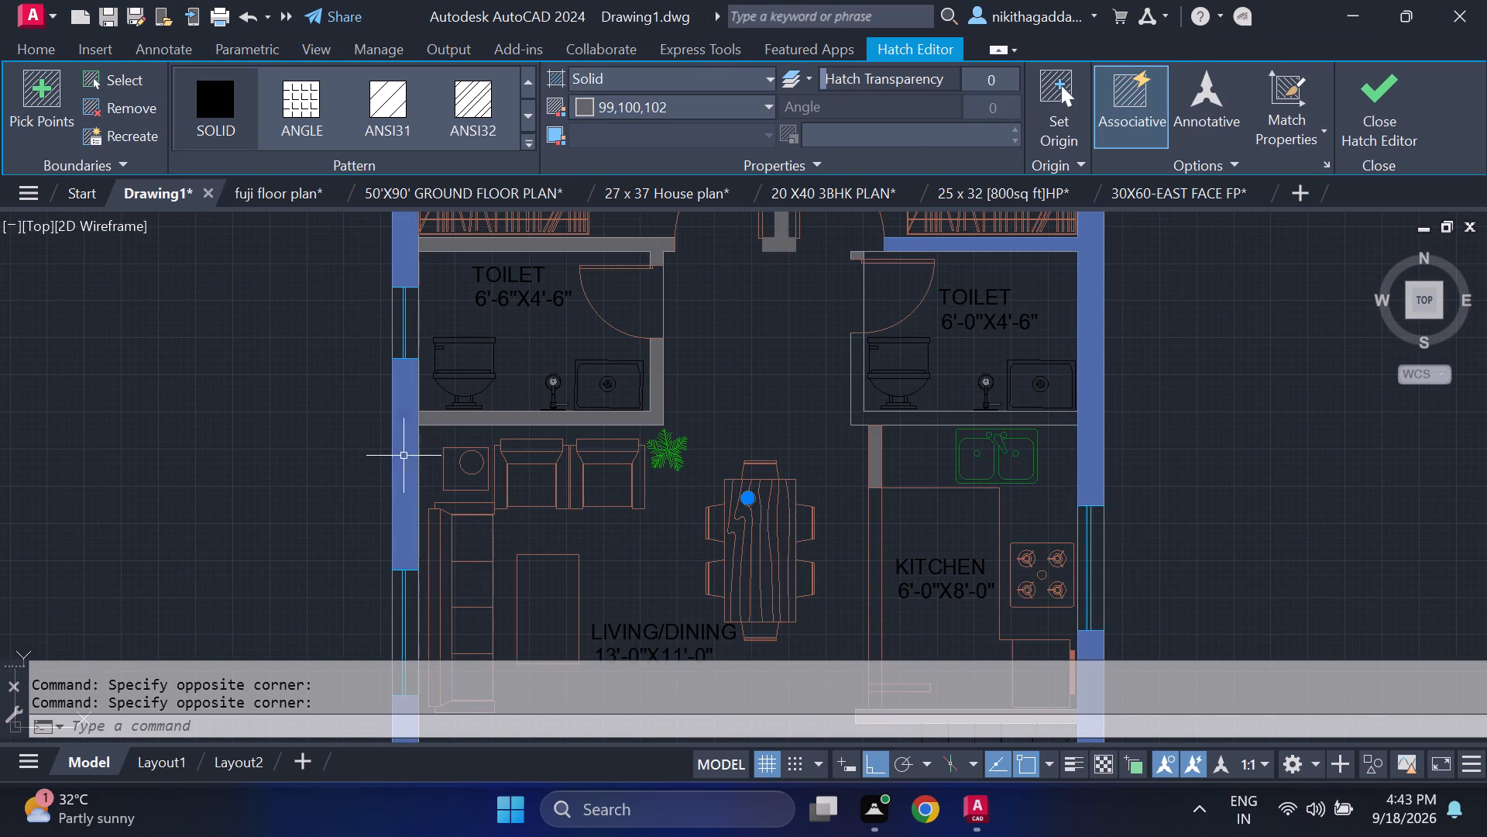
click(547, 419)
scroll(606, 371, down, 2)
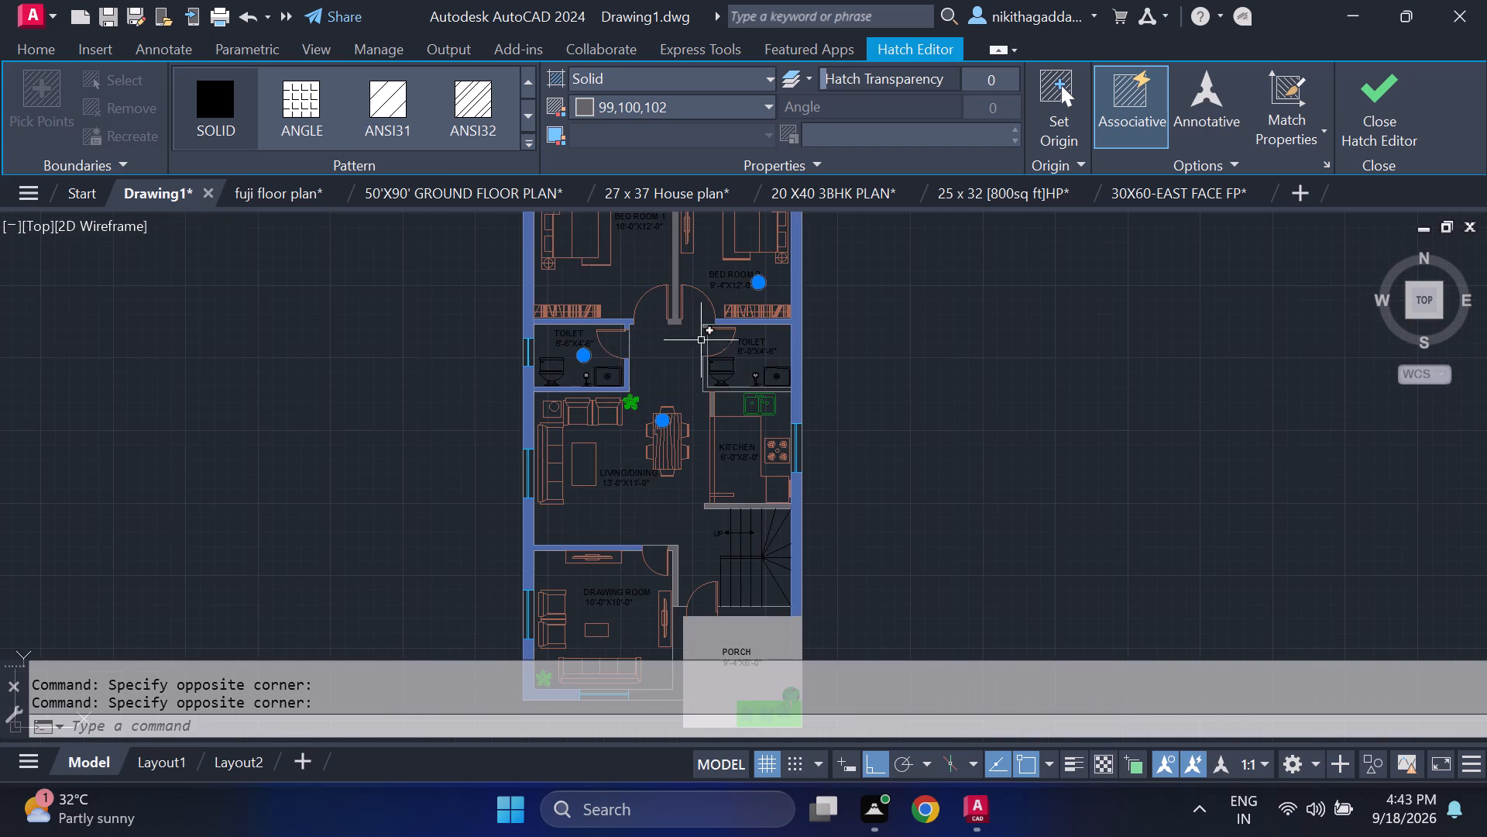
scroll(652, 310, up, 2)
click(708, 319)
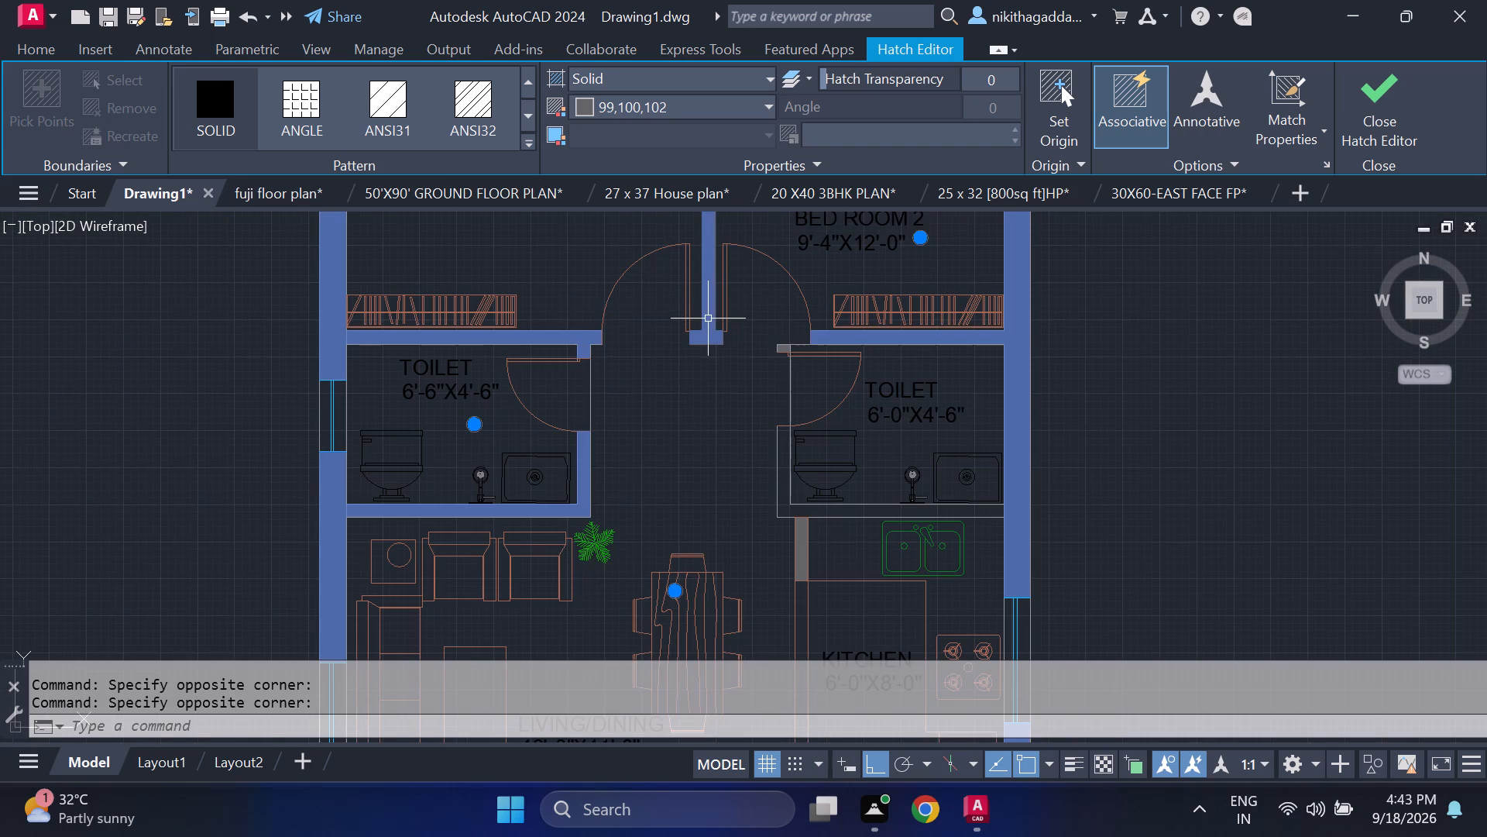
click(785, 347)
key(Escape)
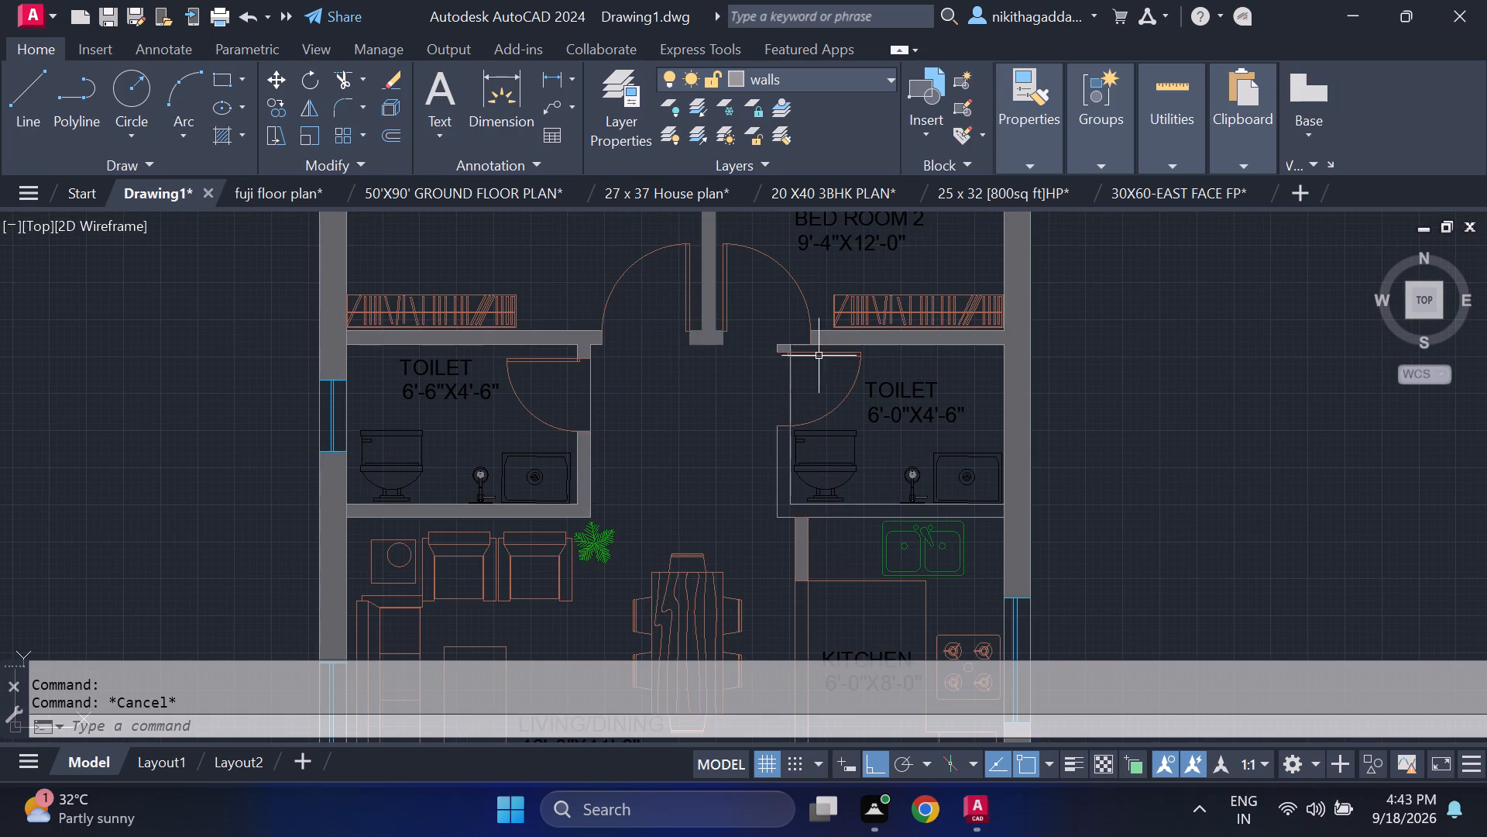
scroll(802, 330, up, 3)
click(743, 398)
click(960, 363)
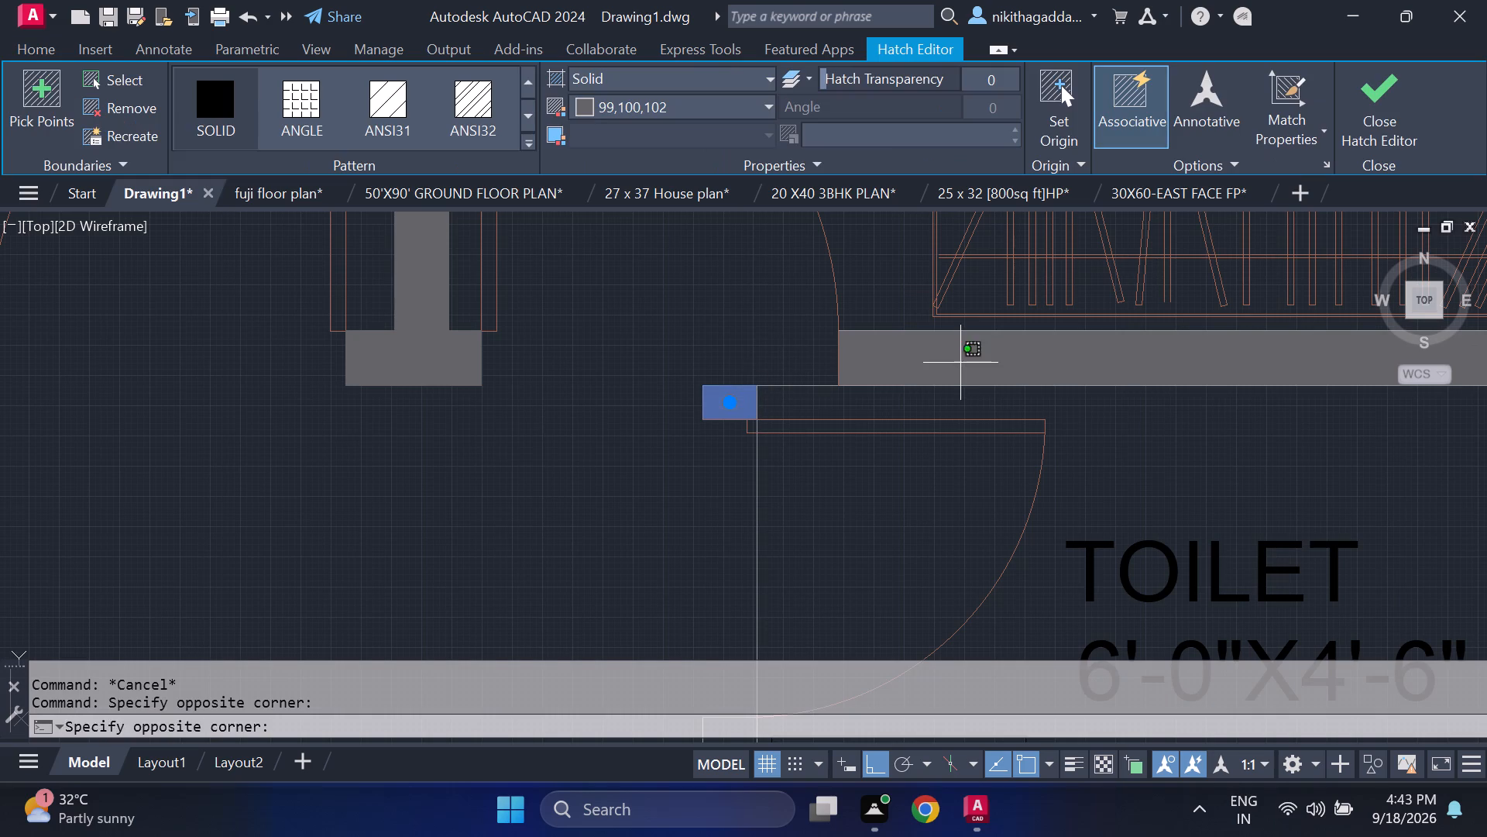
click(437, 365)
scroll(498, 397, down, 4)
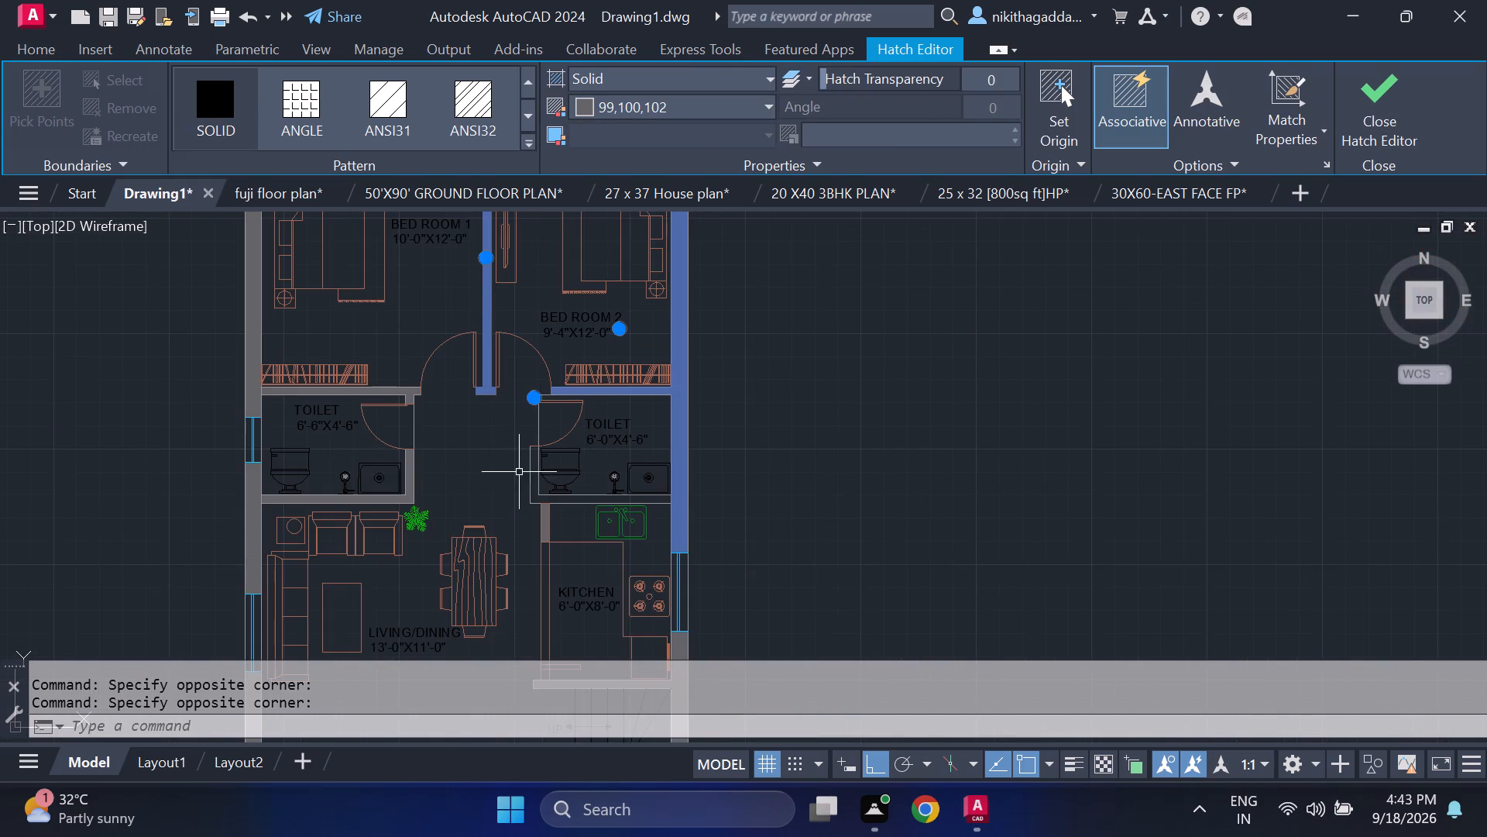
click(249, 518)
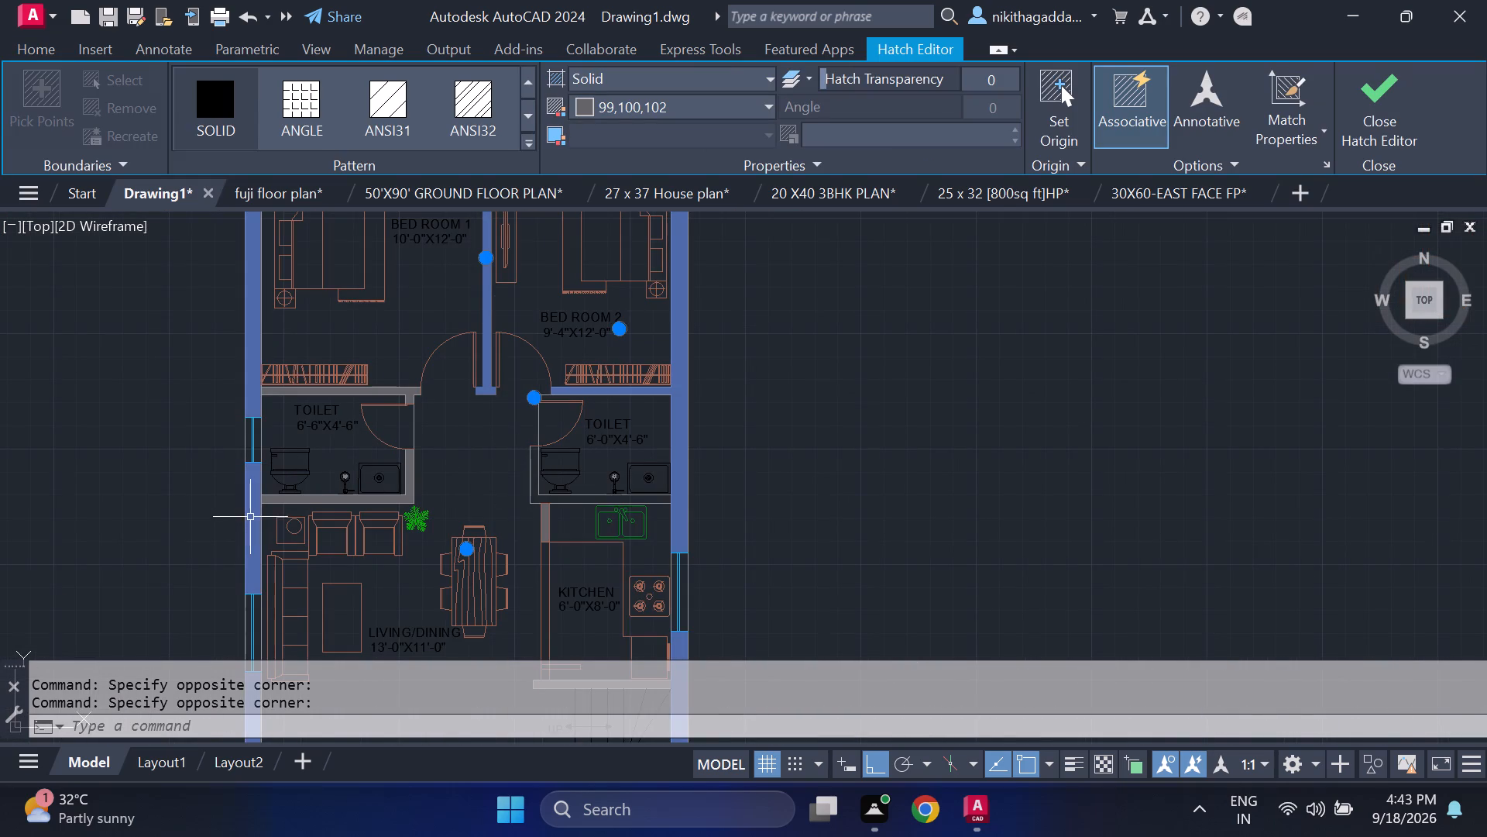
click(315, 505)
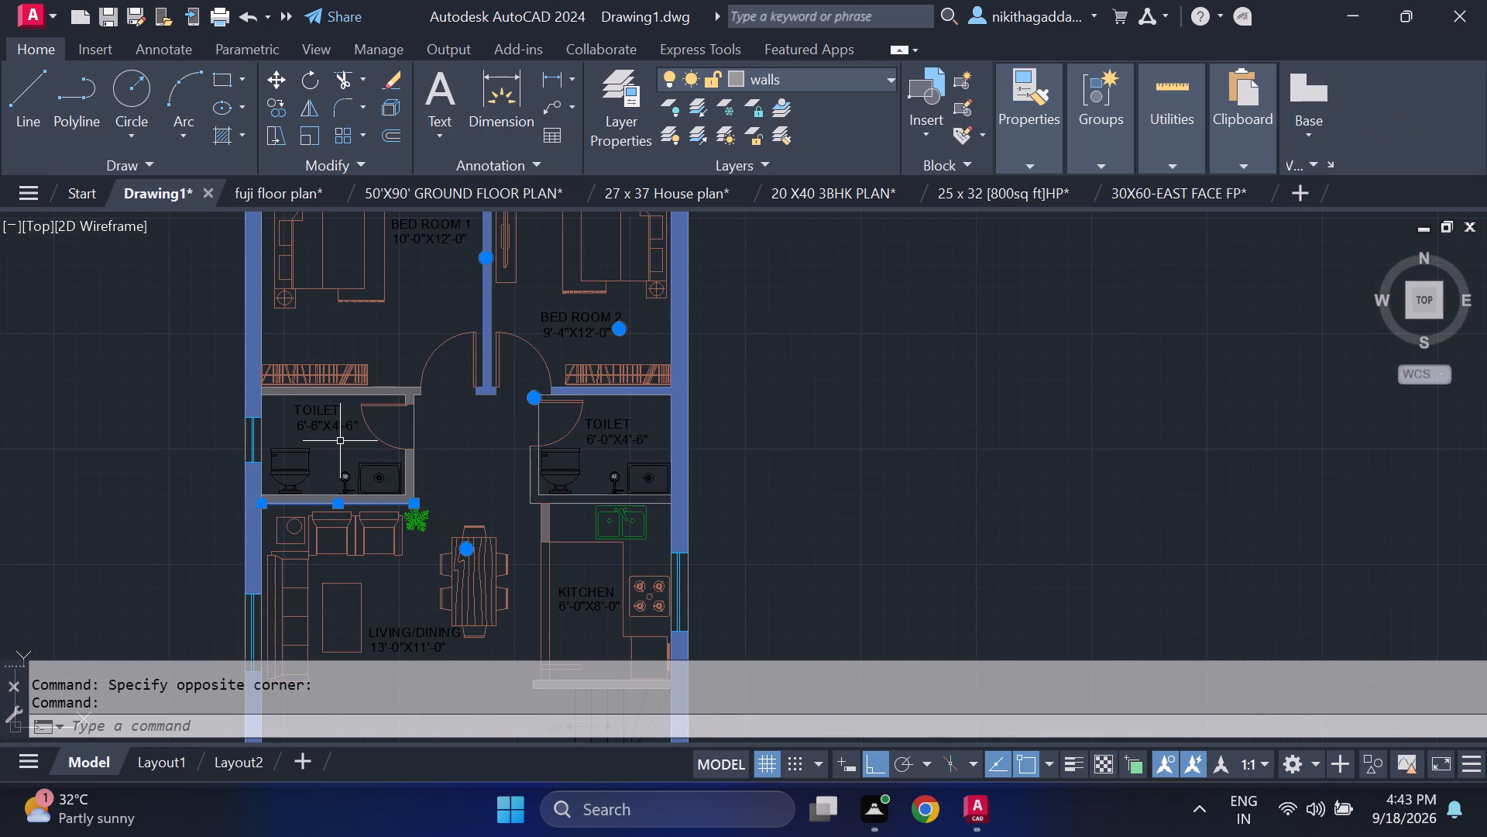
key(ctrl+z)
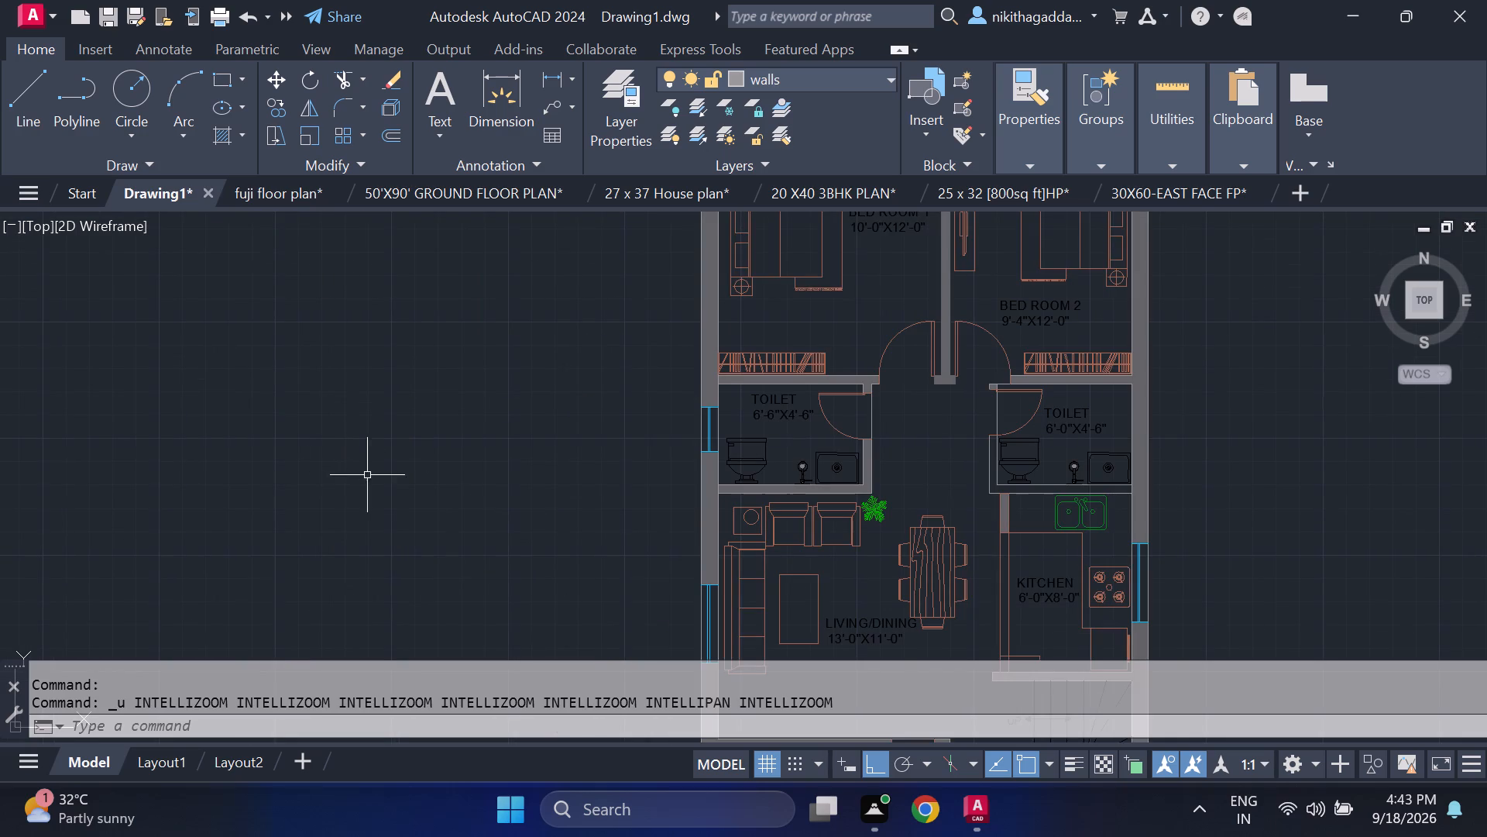
Recolour the outer west wall hatch and the hatch of the 6'-6"X4'-6" toilet's walls to black 0,0,0.
scroll(689, 500, down, 1)
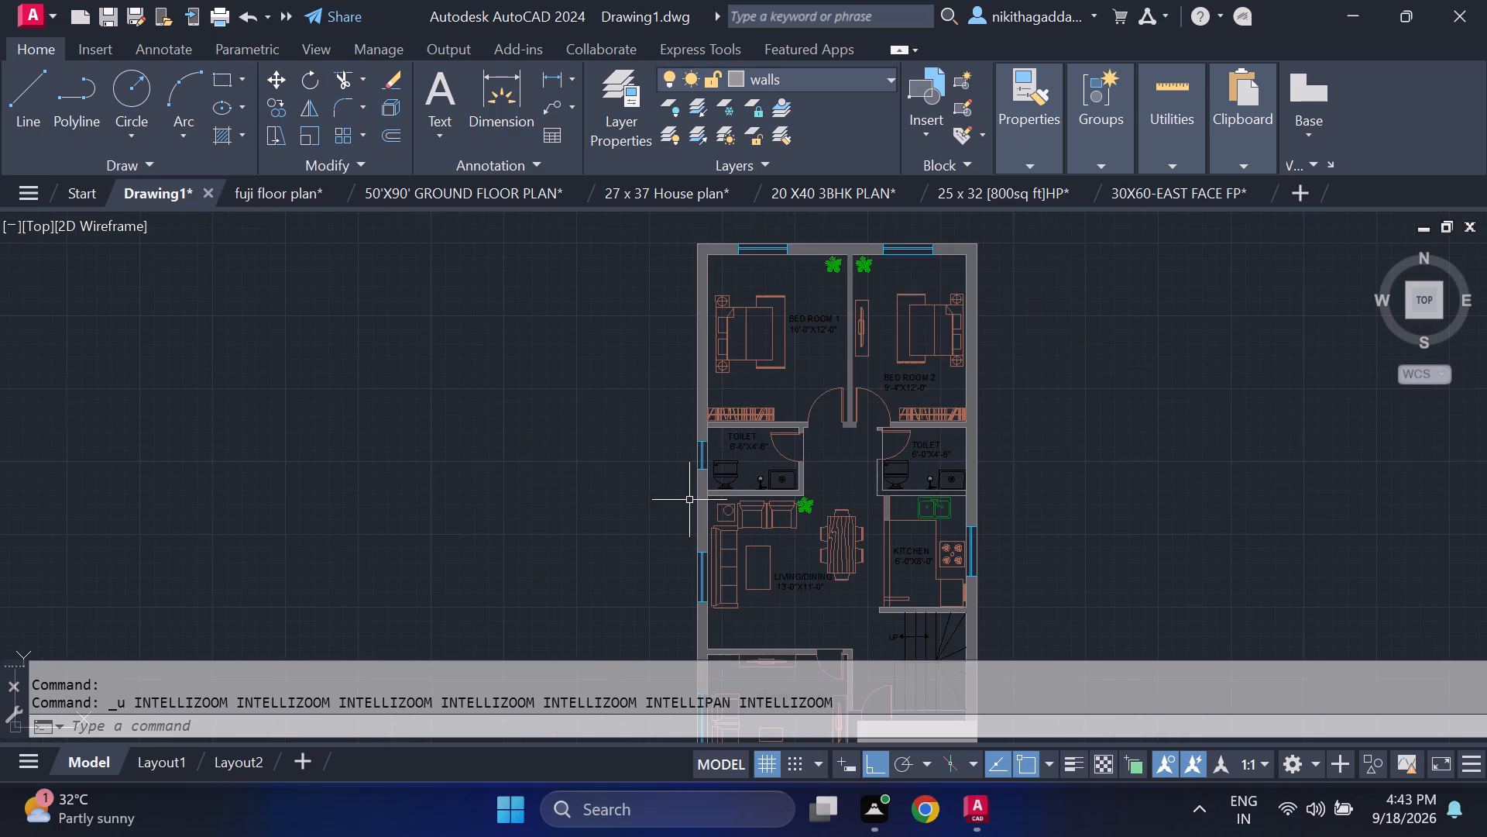
scroll(724, 511, up, 2)
click(668, 492)
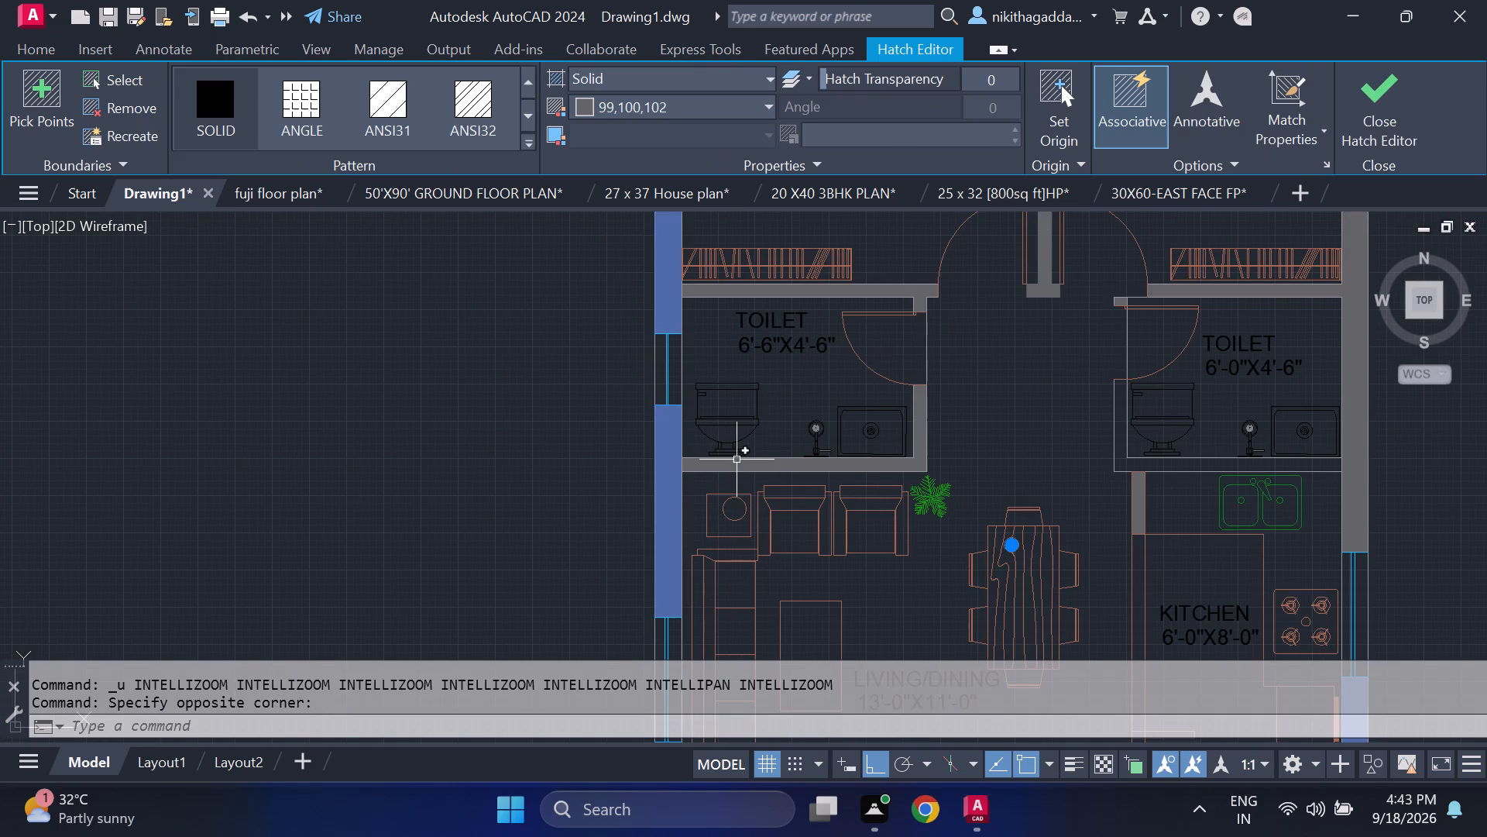
click(738, 468)
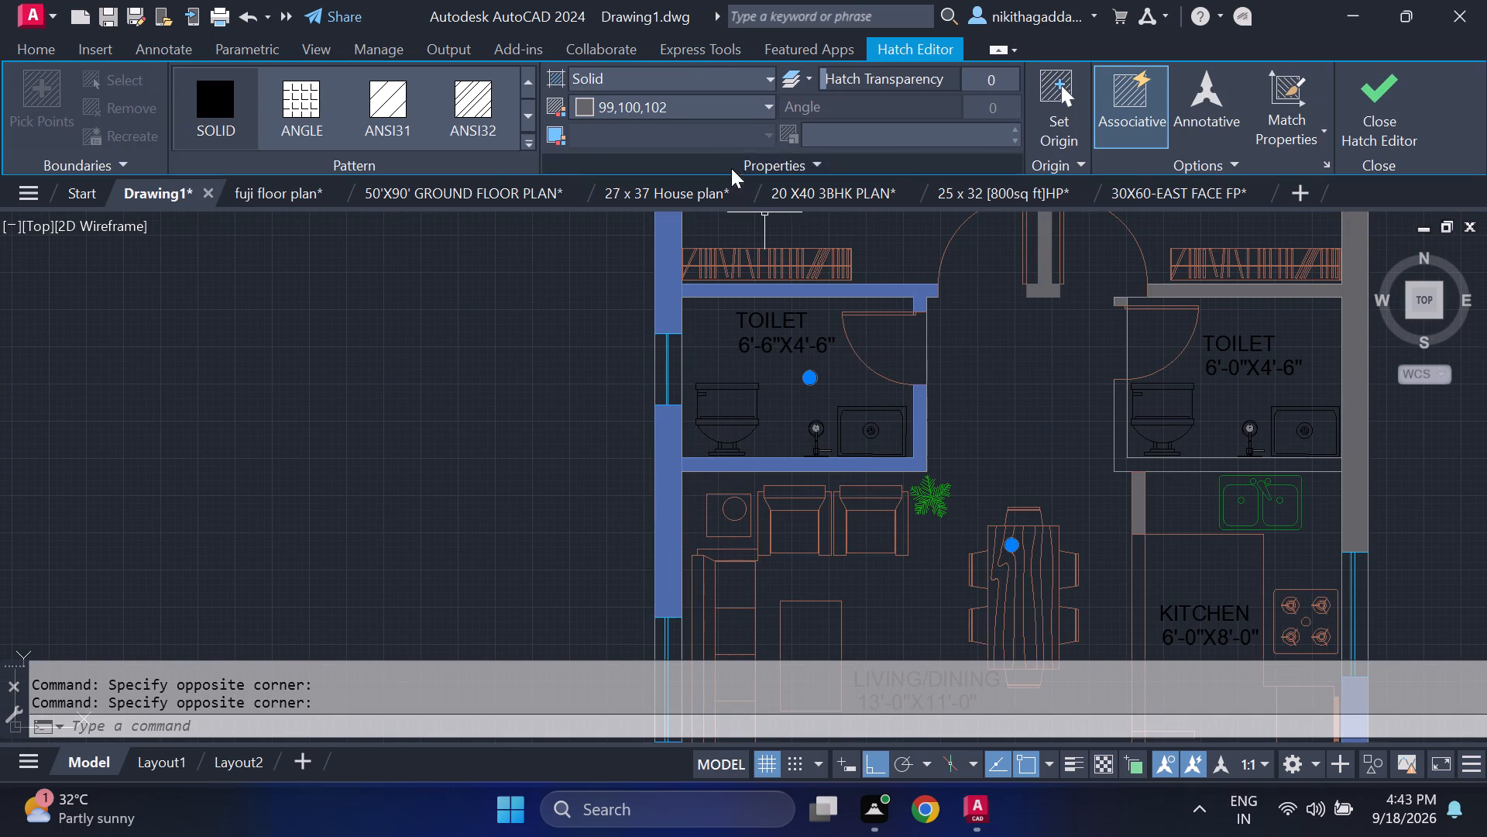
scroll(1066, 408, down, 1)
middle_drag(1070, 420, 1060, 537)
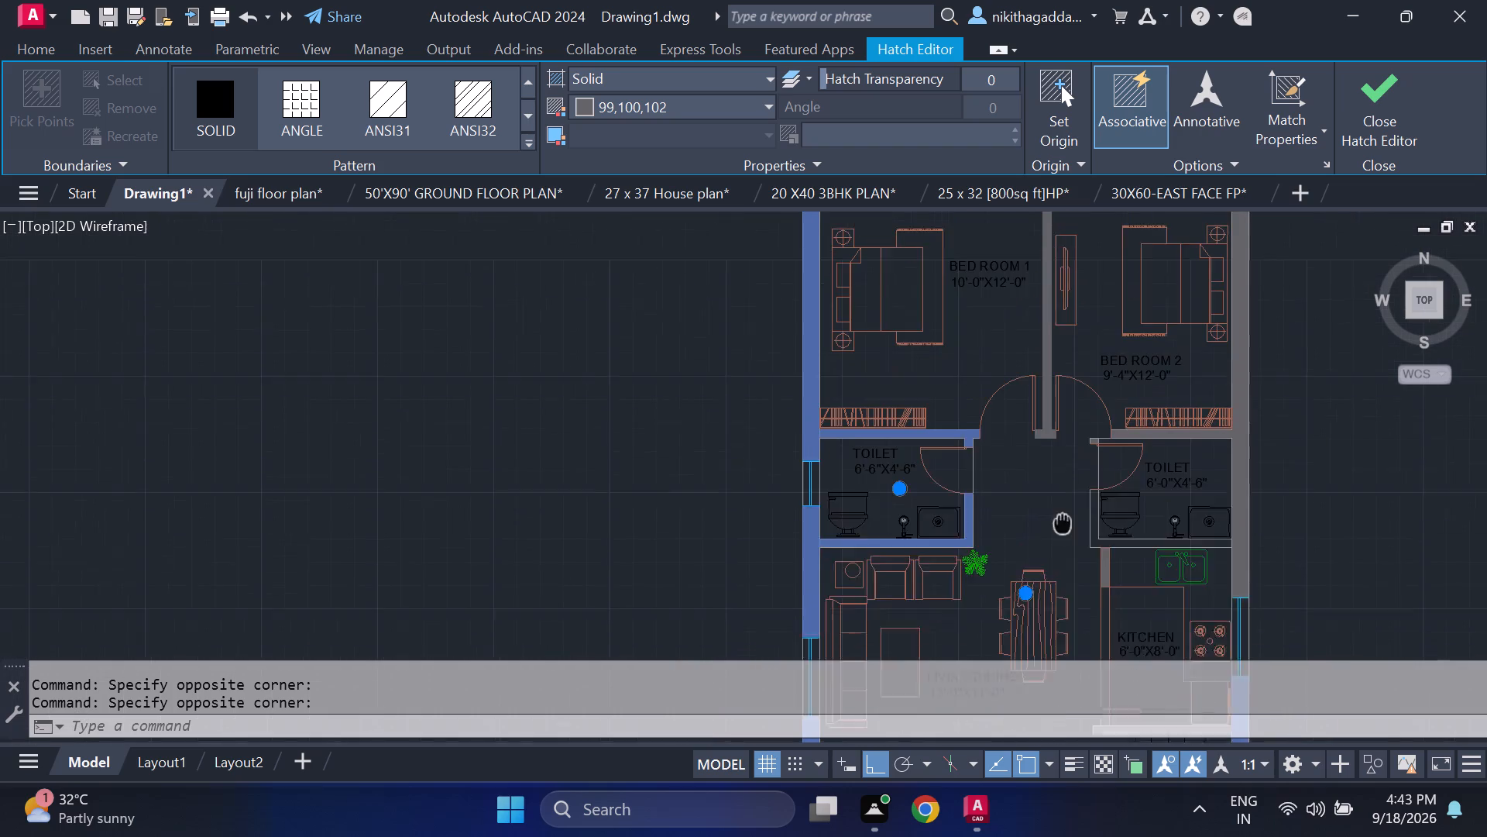
middle_drag(1060, 537, 983, 585)
click(760, 102)
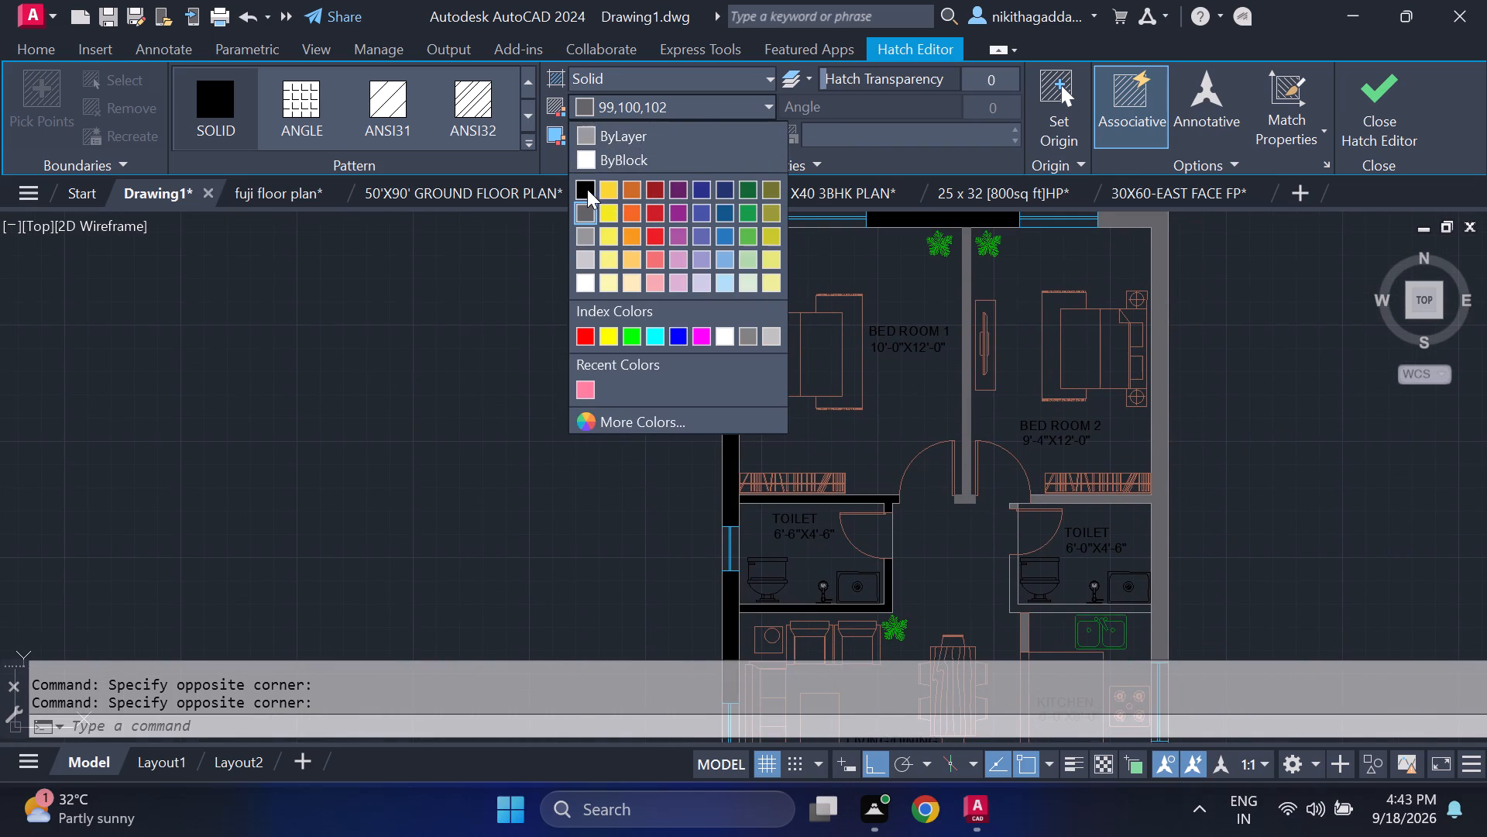
click(587, 189)
key(Escape)
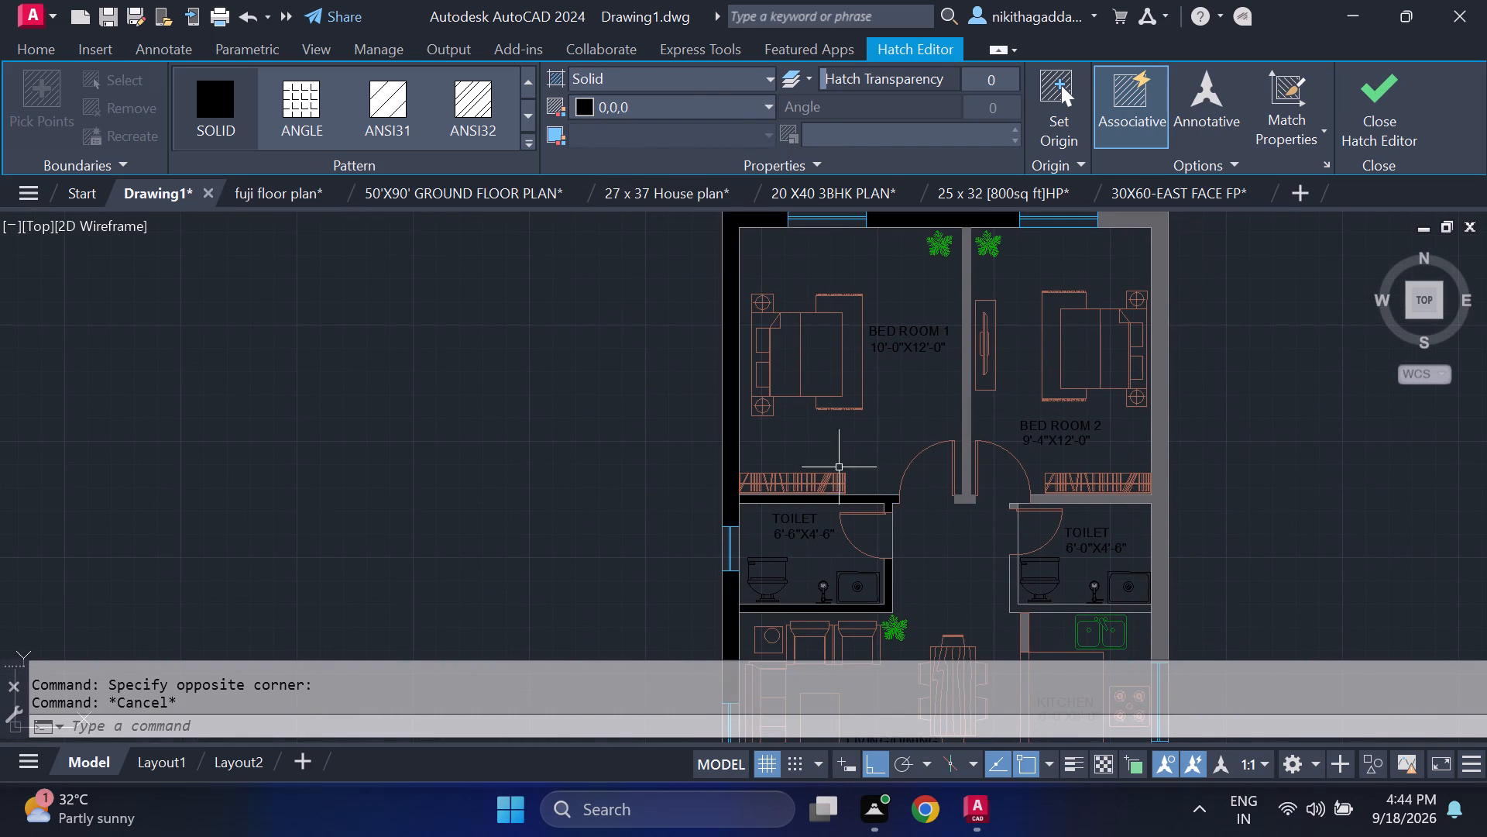
Recolour the hatch of the partition wall between Bed Room 1 and Bed Room 2 to black 0,0,0.
scroll(973, 463, up, 1)
click(964, 464)
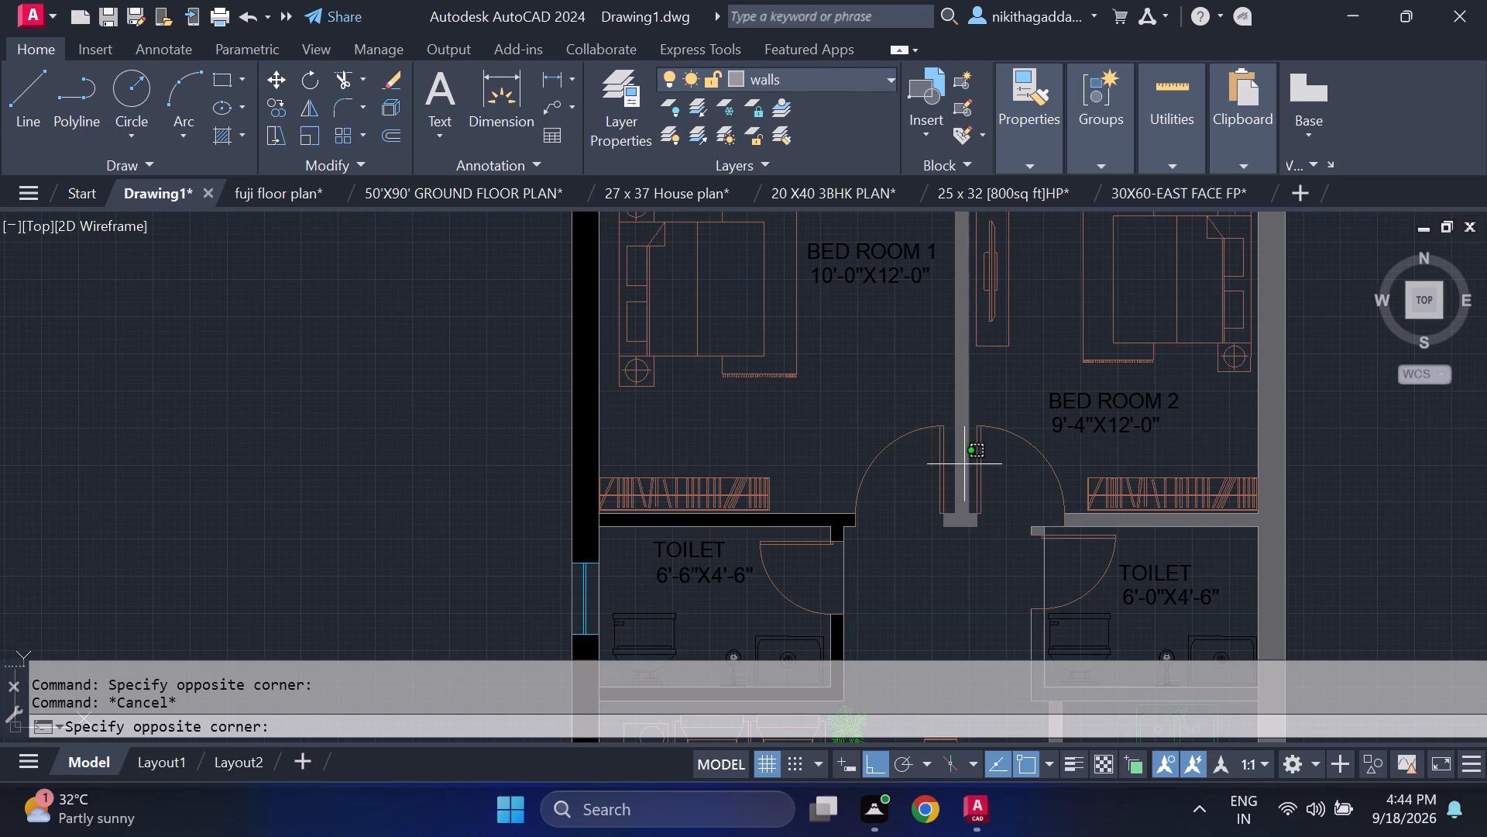
click(744, 95)
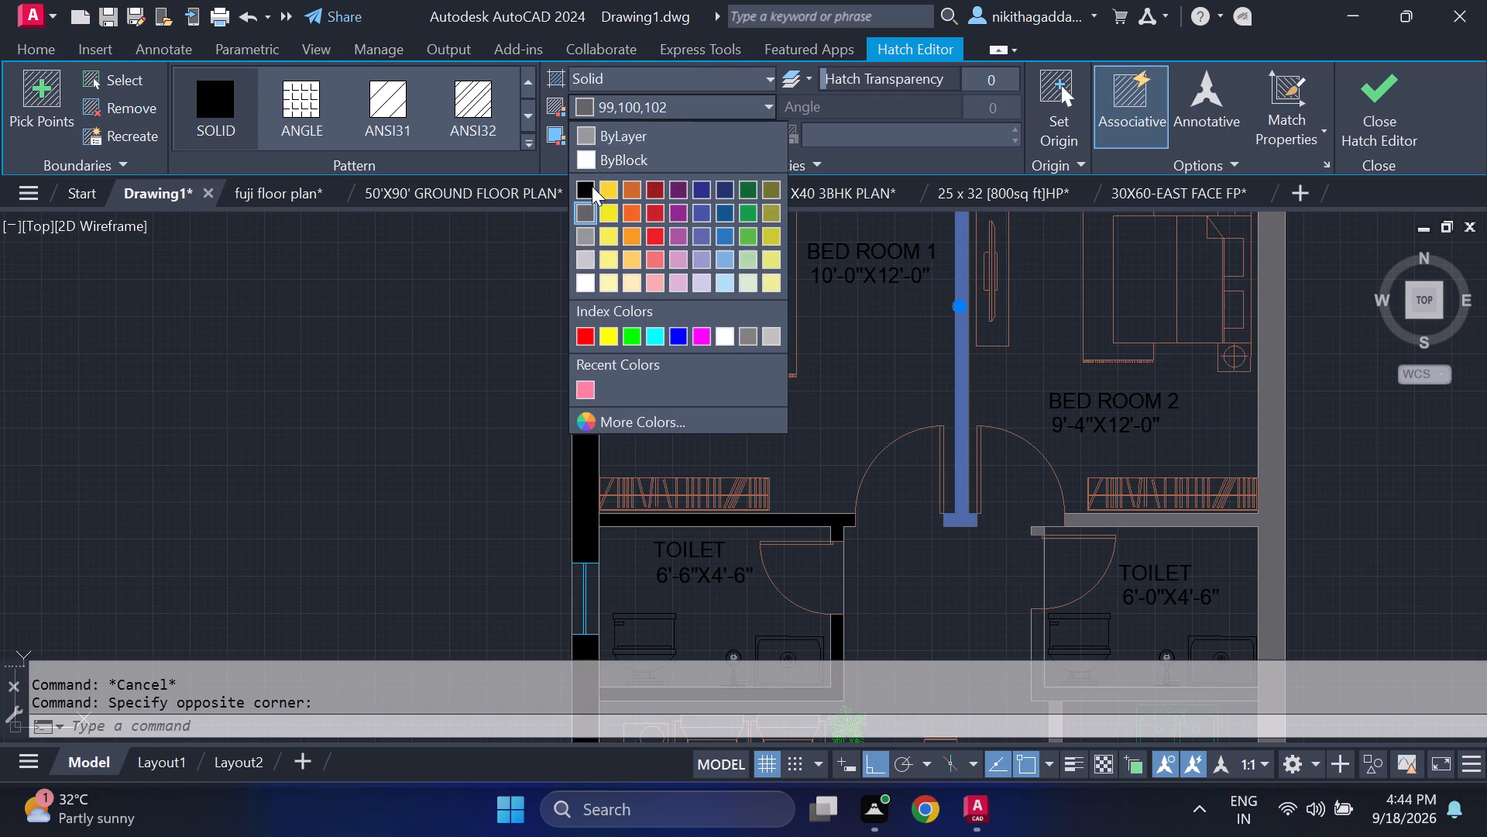
click(588, 189)
key(Escape)
Recolour the hatch of the outer east wall, including its northeast corner and Bed Room 2's south wall, to black 0,0,0.
scroll(1146, 546, down, 1)
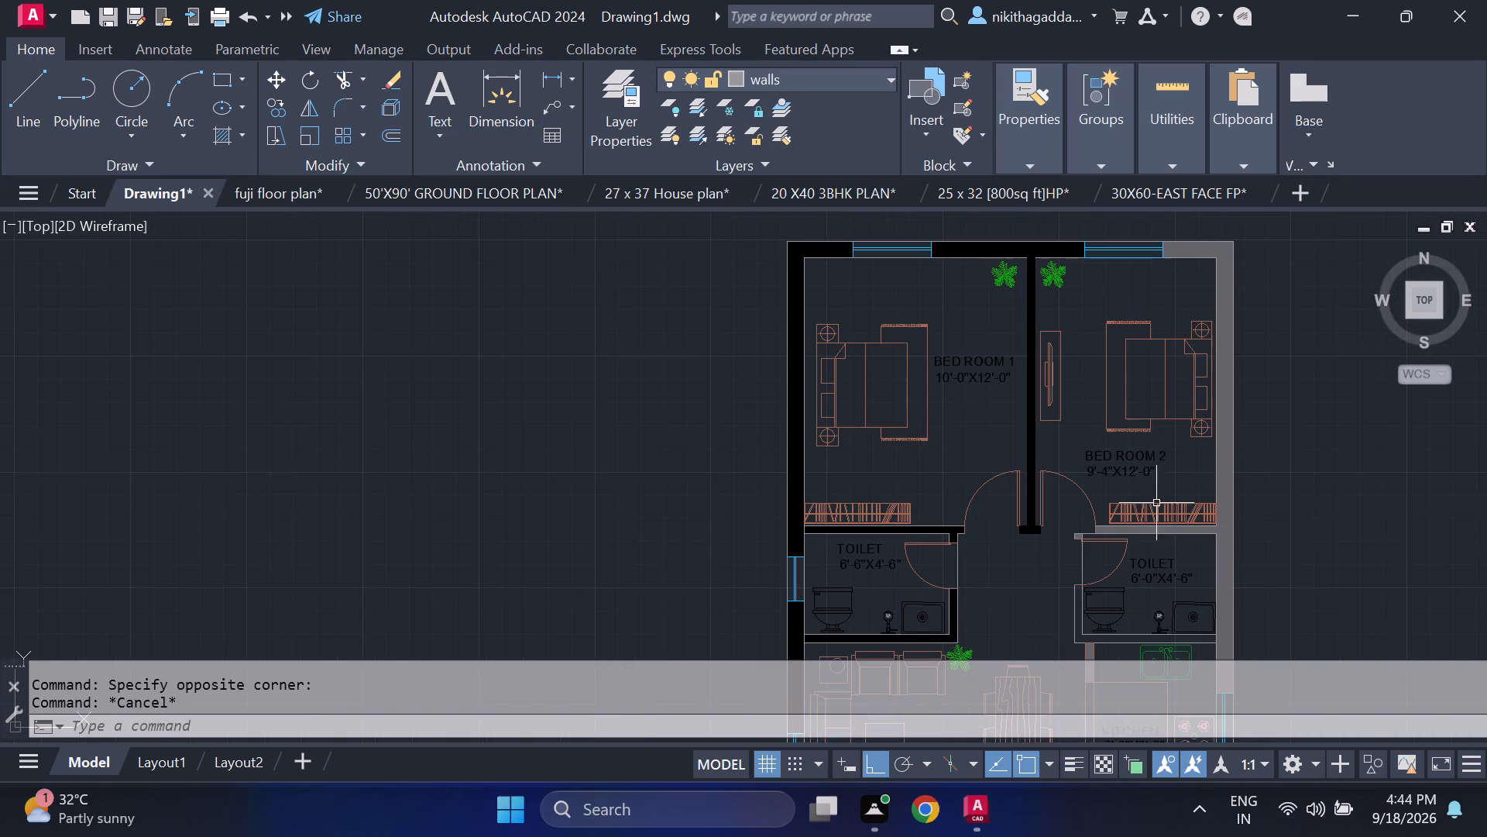
middle_drag(1158, 477, 938, 470)
click(1011, 449)
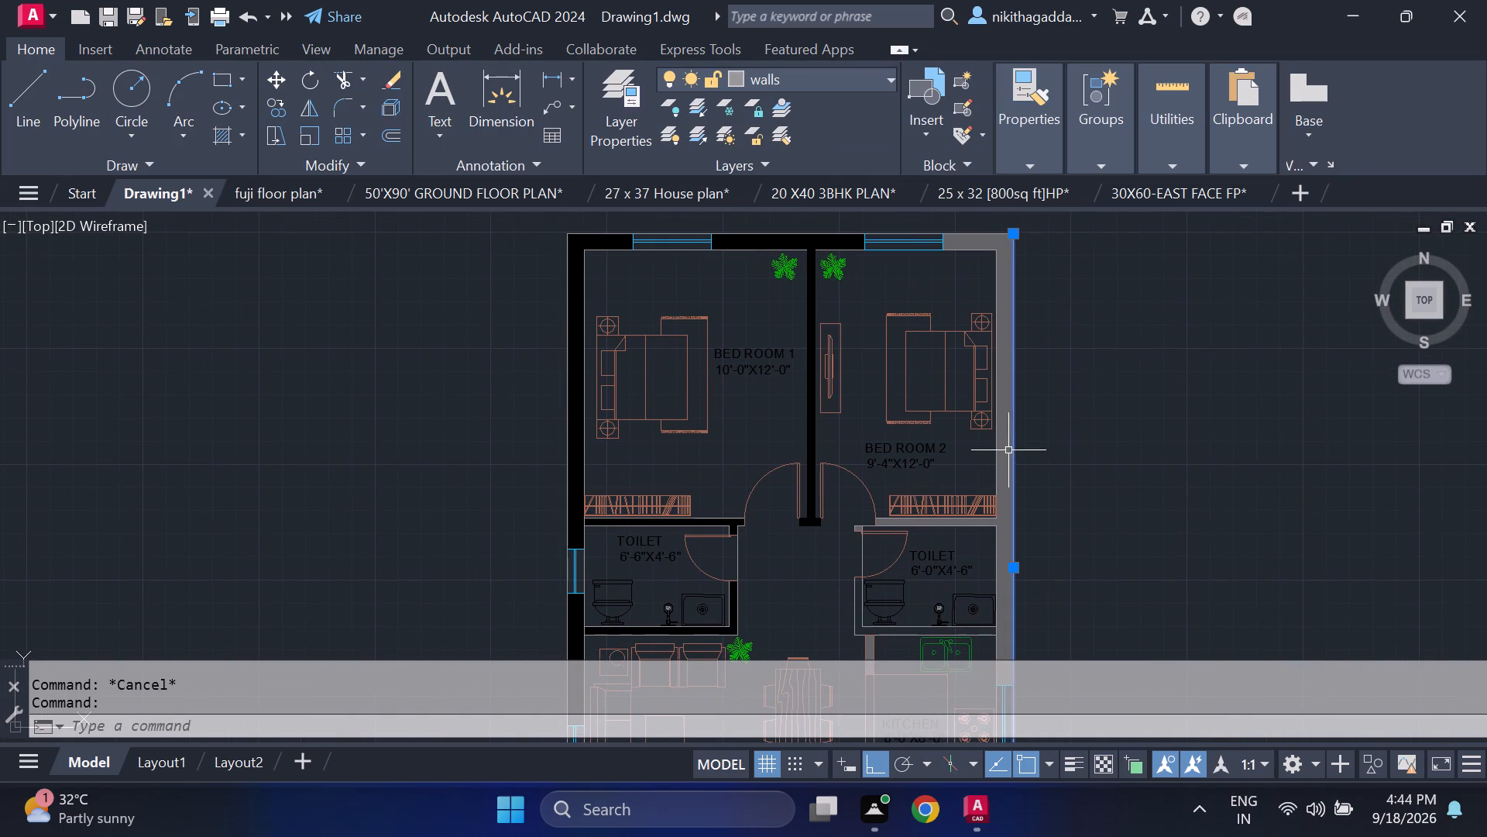
key(Escape)
click(1005, 458)
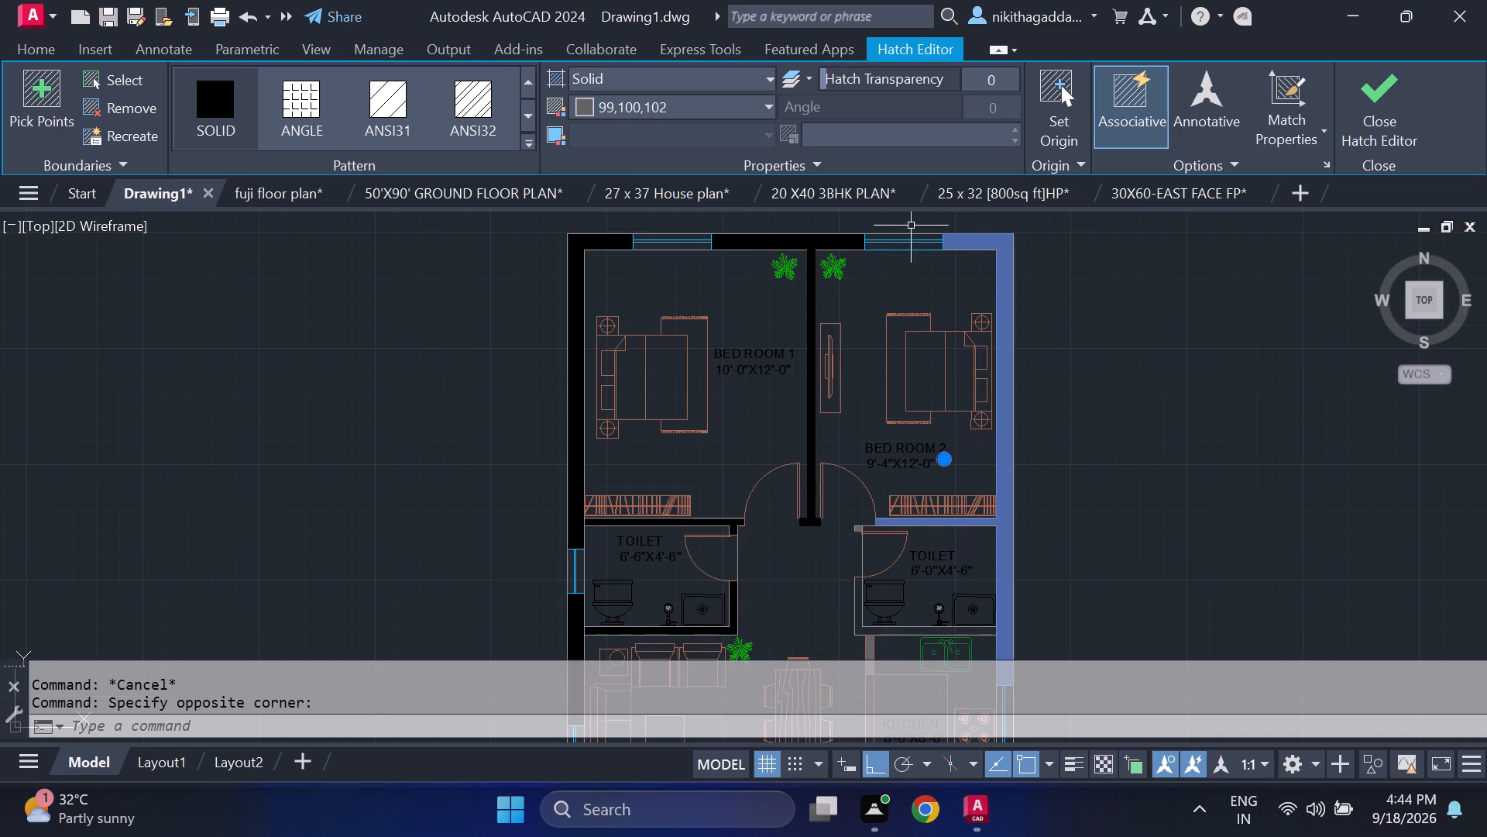
click(751, 98)
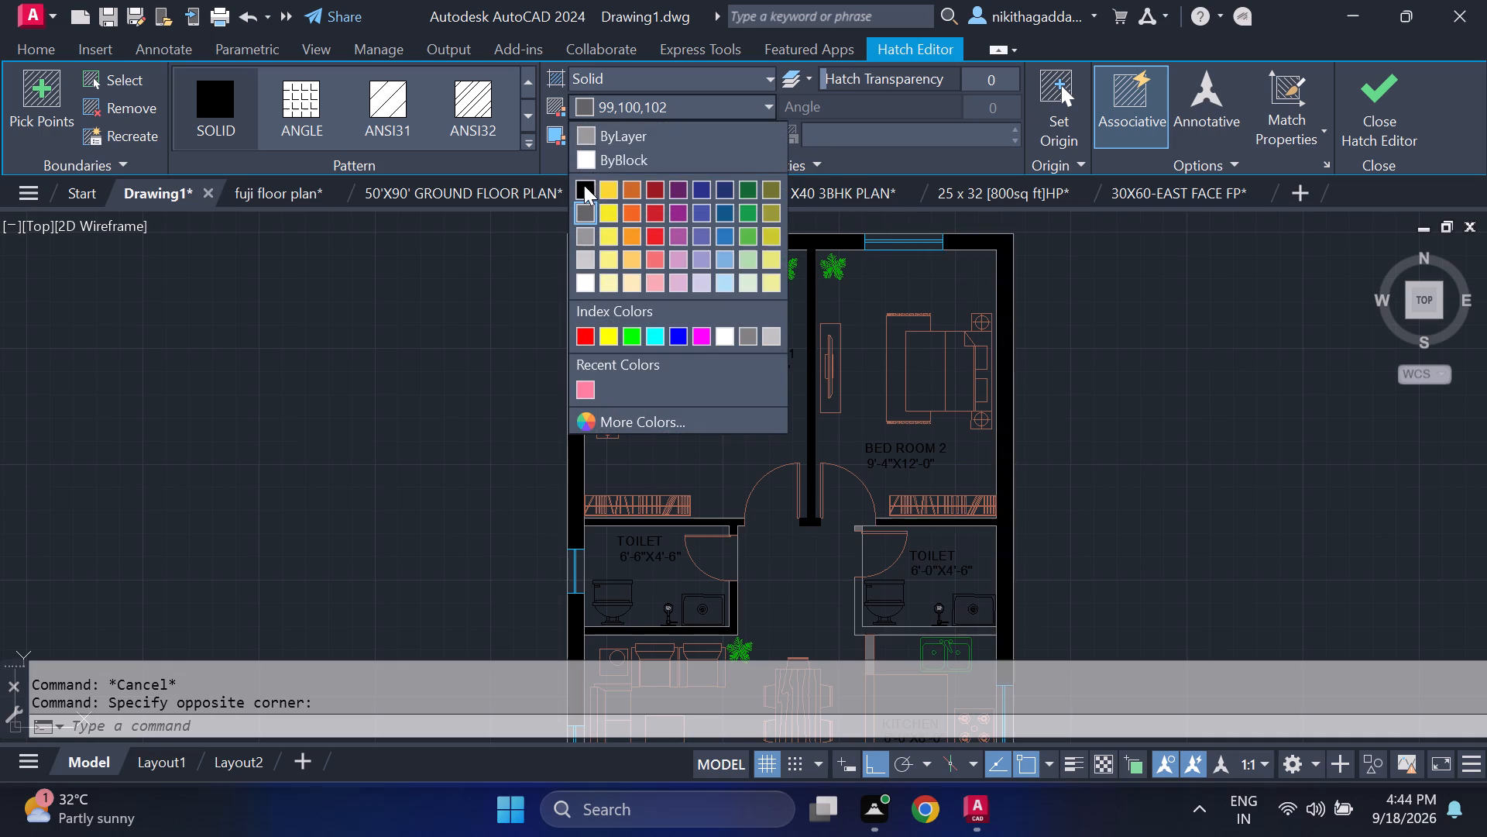
click(584, 185)
key(Escape)
Recolour the hatches of the kitchen's short west wall and the 6'-0"X4'-6" toilet's door jamb to black 0,0,0.
middle_drag(1139, 549, 1084, 391)
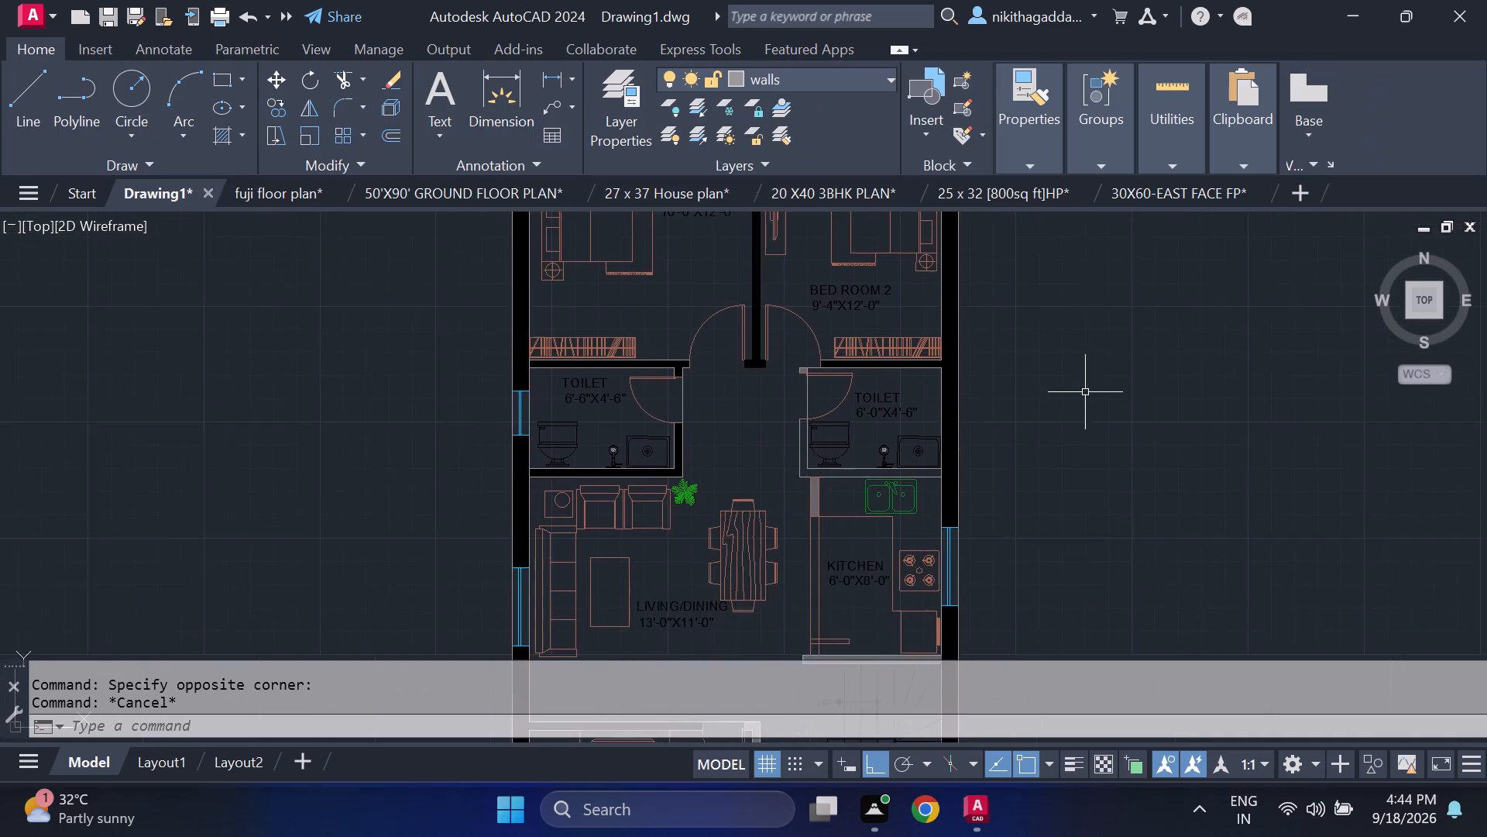
scroll(1089, 398, down, 2)
scroll(1039, 481, up, 1)
middle_drag(1074, 464, 1051, 504)
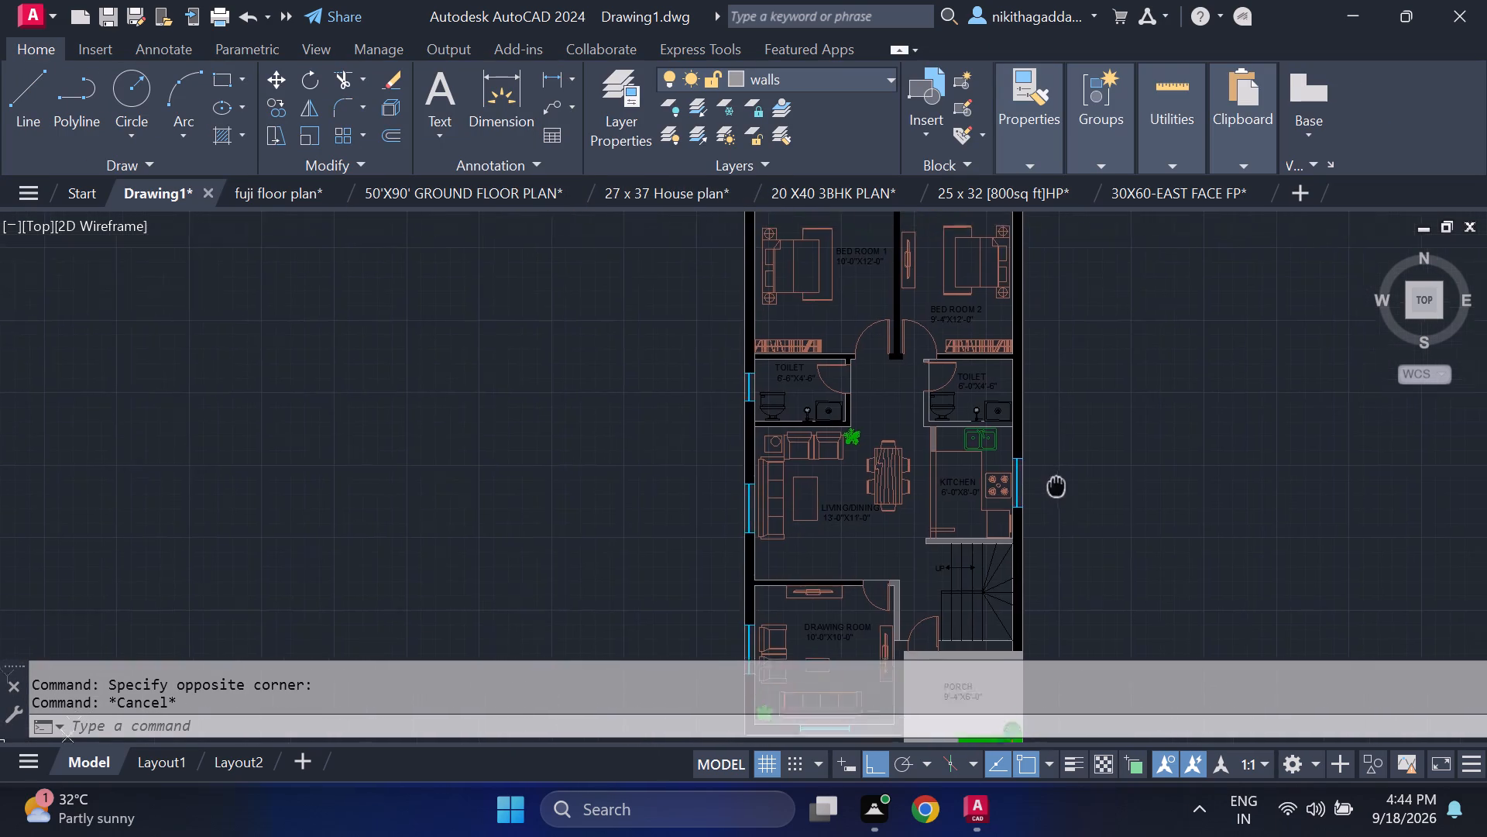
middle_drag(1051, 504, 971, 463)
scroll(880, 536, up, 1)
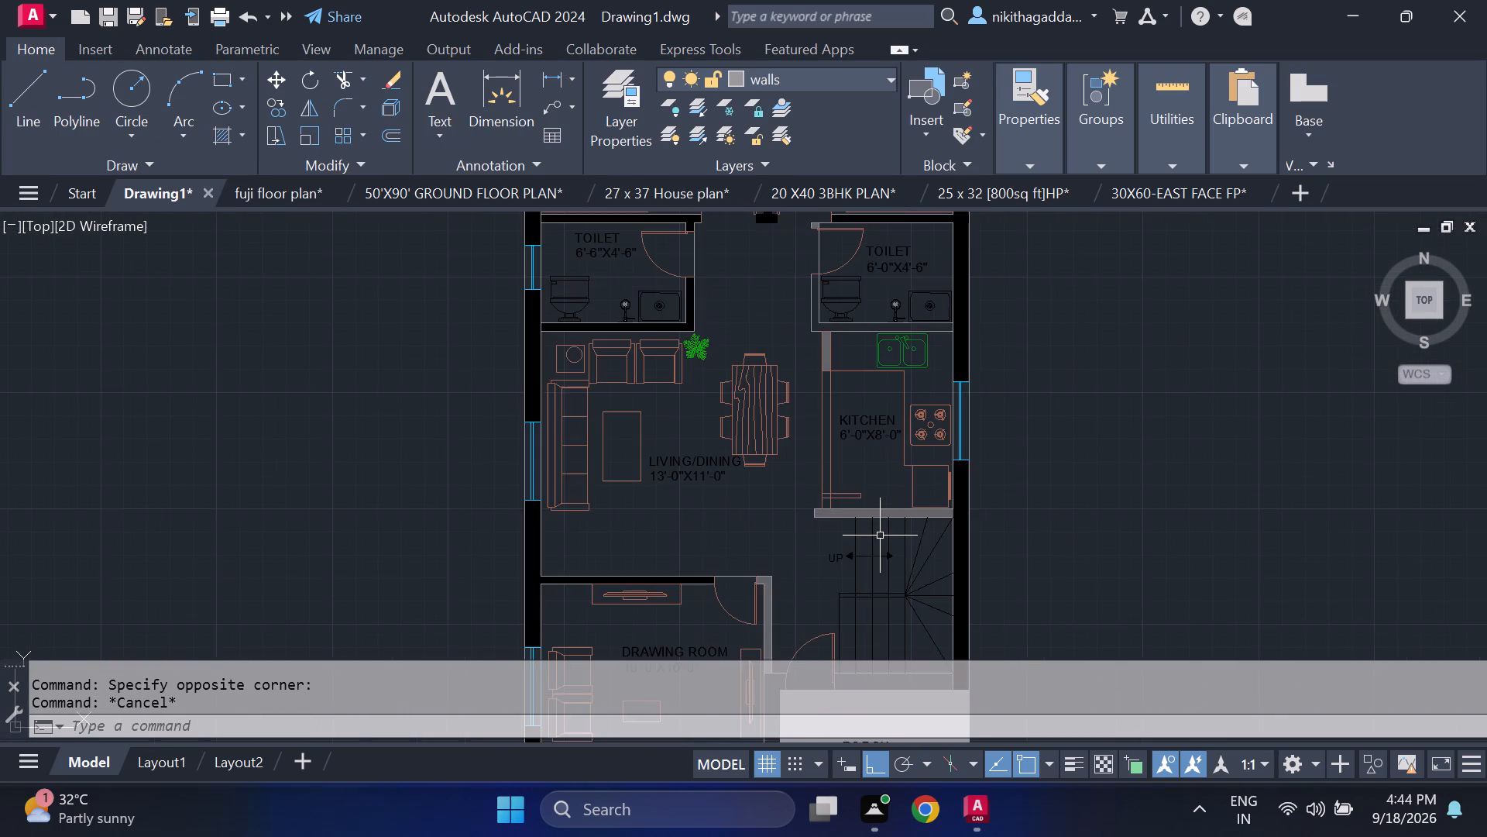
scroll(880, 529, up, 1)
middle_drag(845, 328, 885, 532)
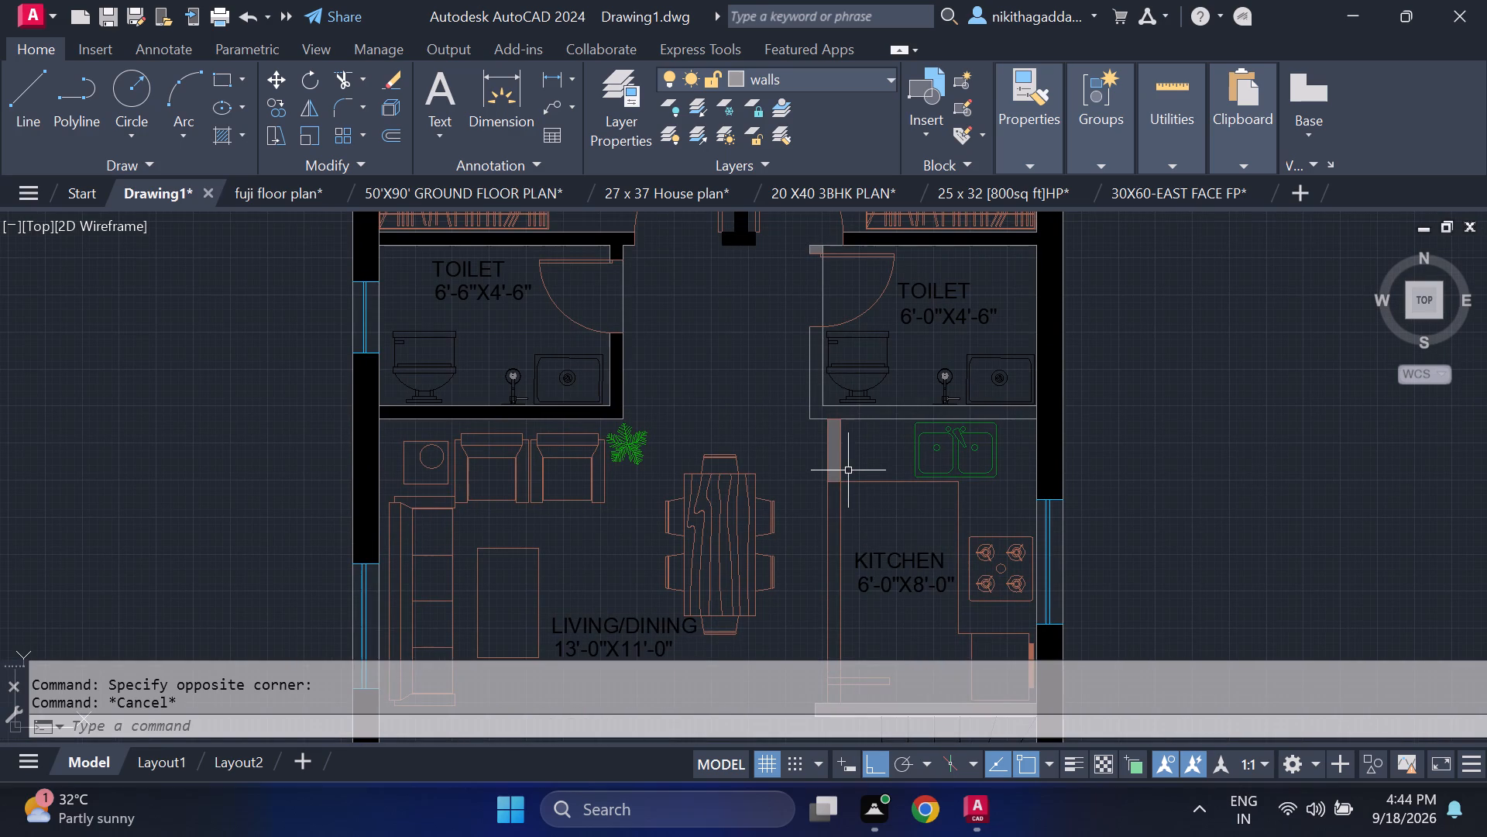
click(840, 449)
key(Escape)
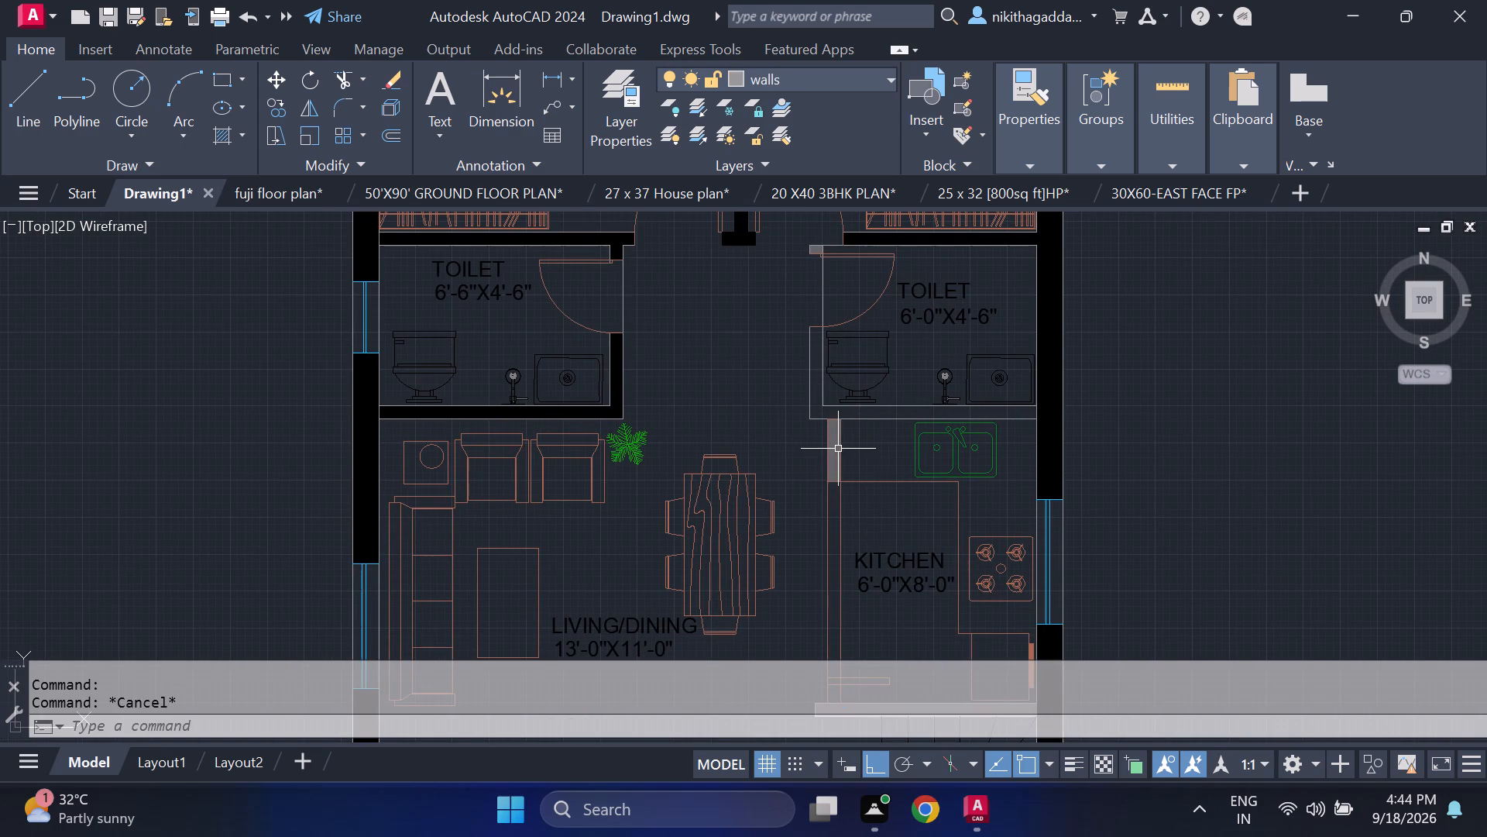
click(837, 449)
key(Escape)
scroll(830, 449, up, 2)
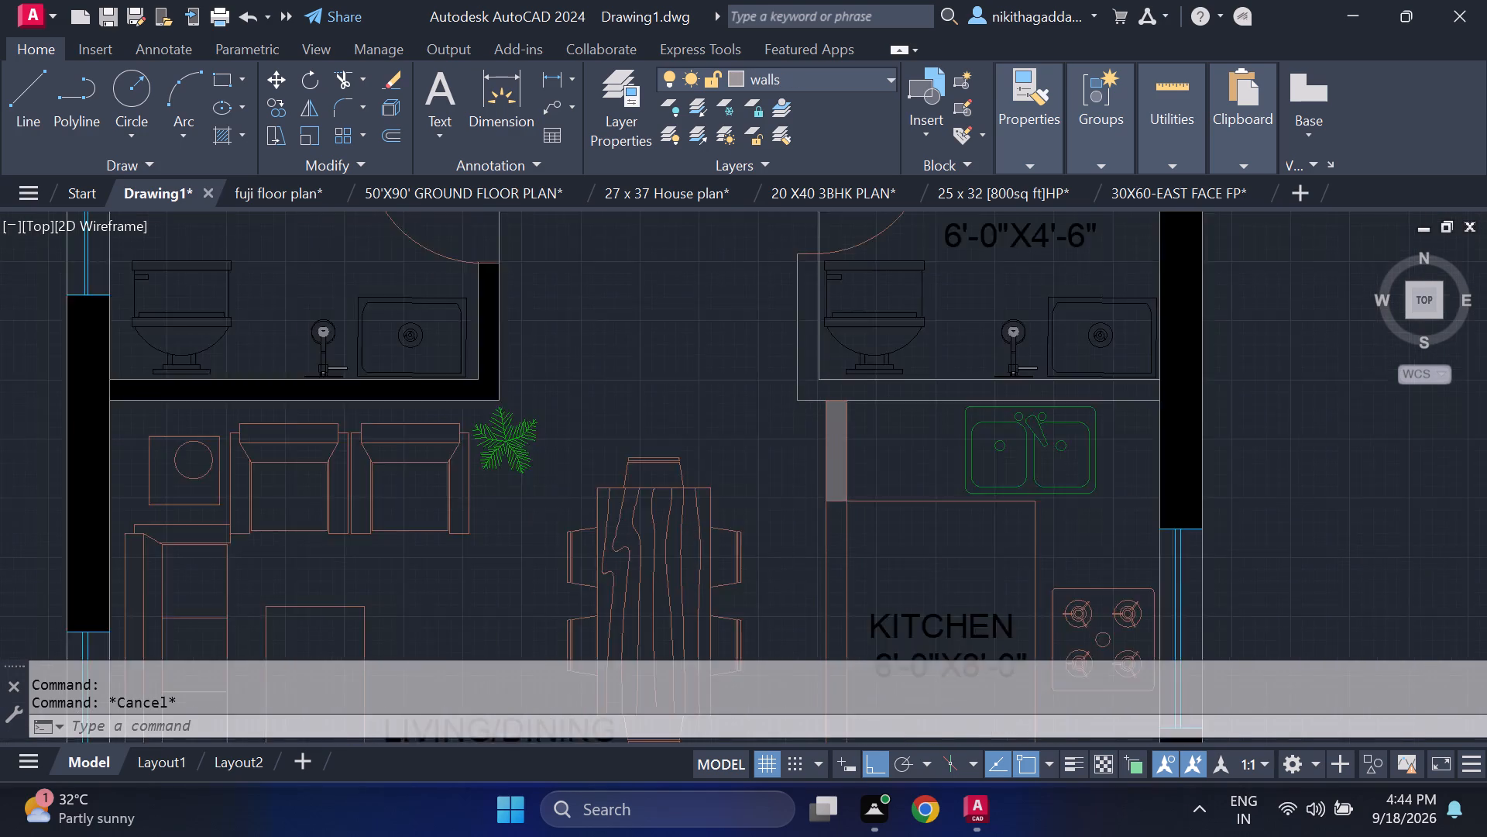
click(843, 448)
scroll(843, 444, down, 3)
middle_drag(846, 451, 851, 518)
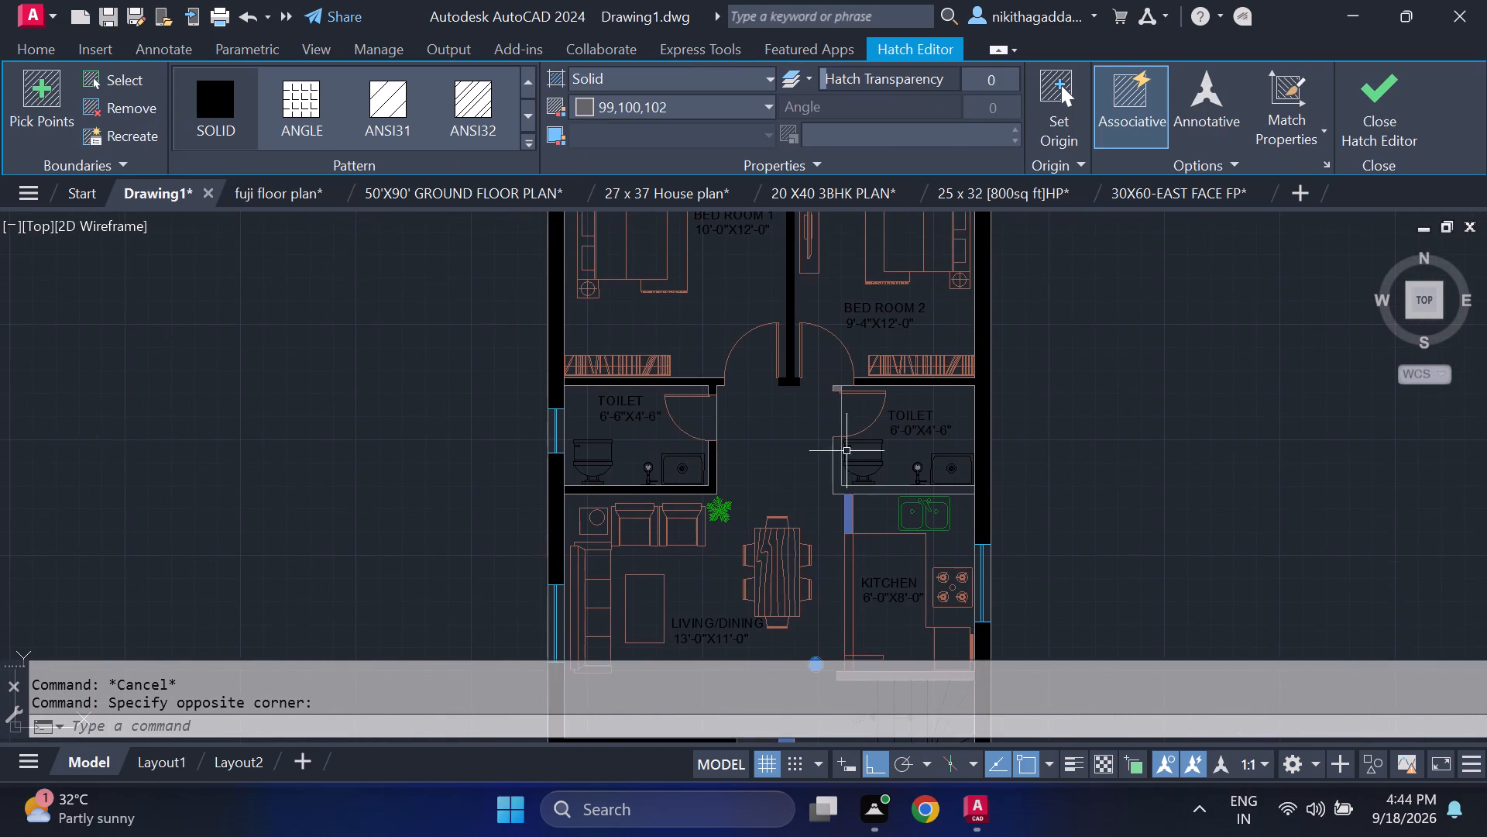
scroll(837, 377, up, 3)
click(845, 421)
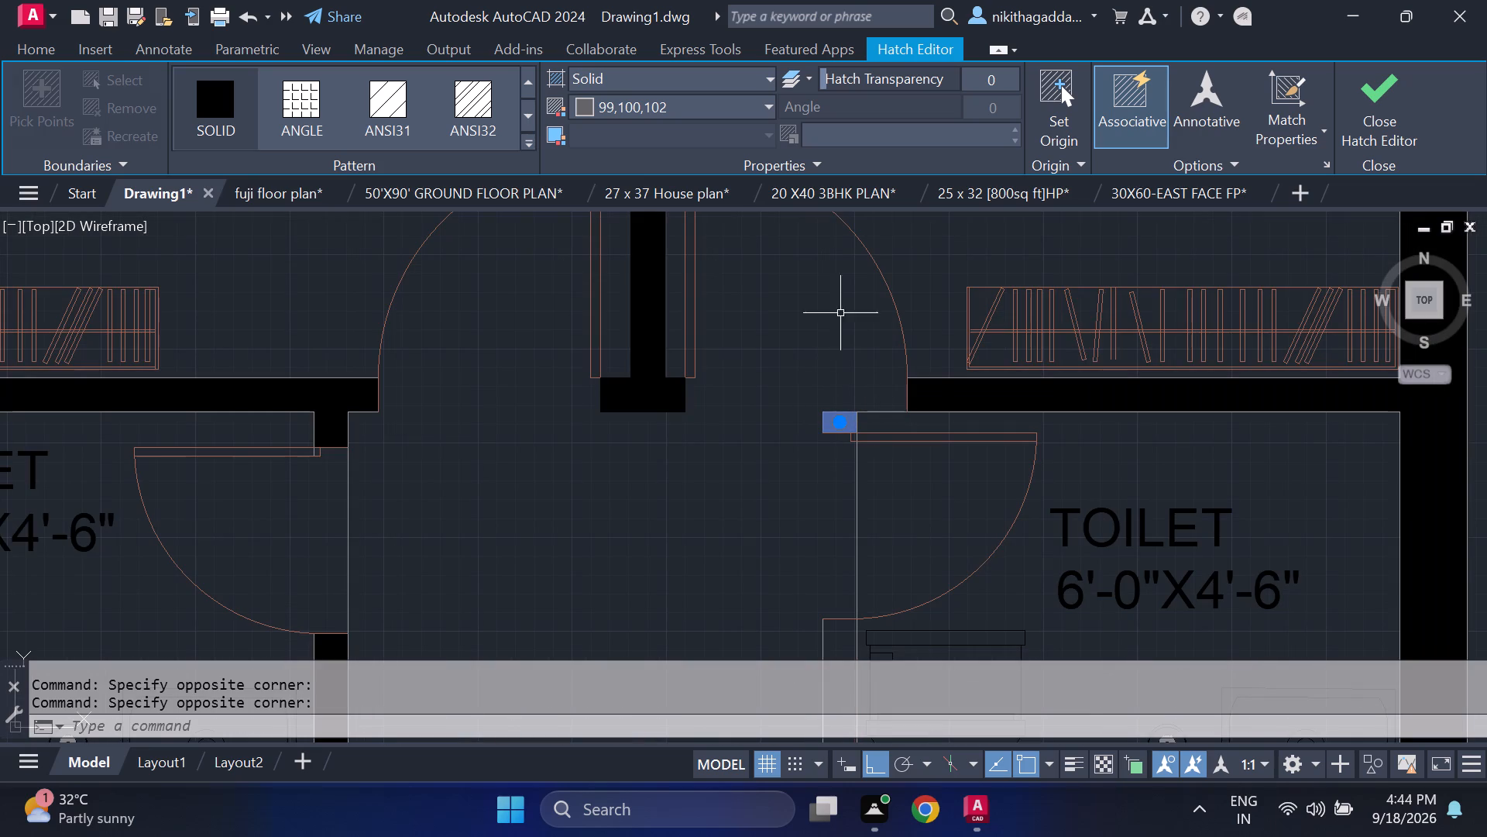
click(757, 103)
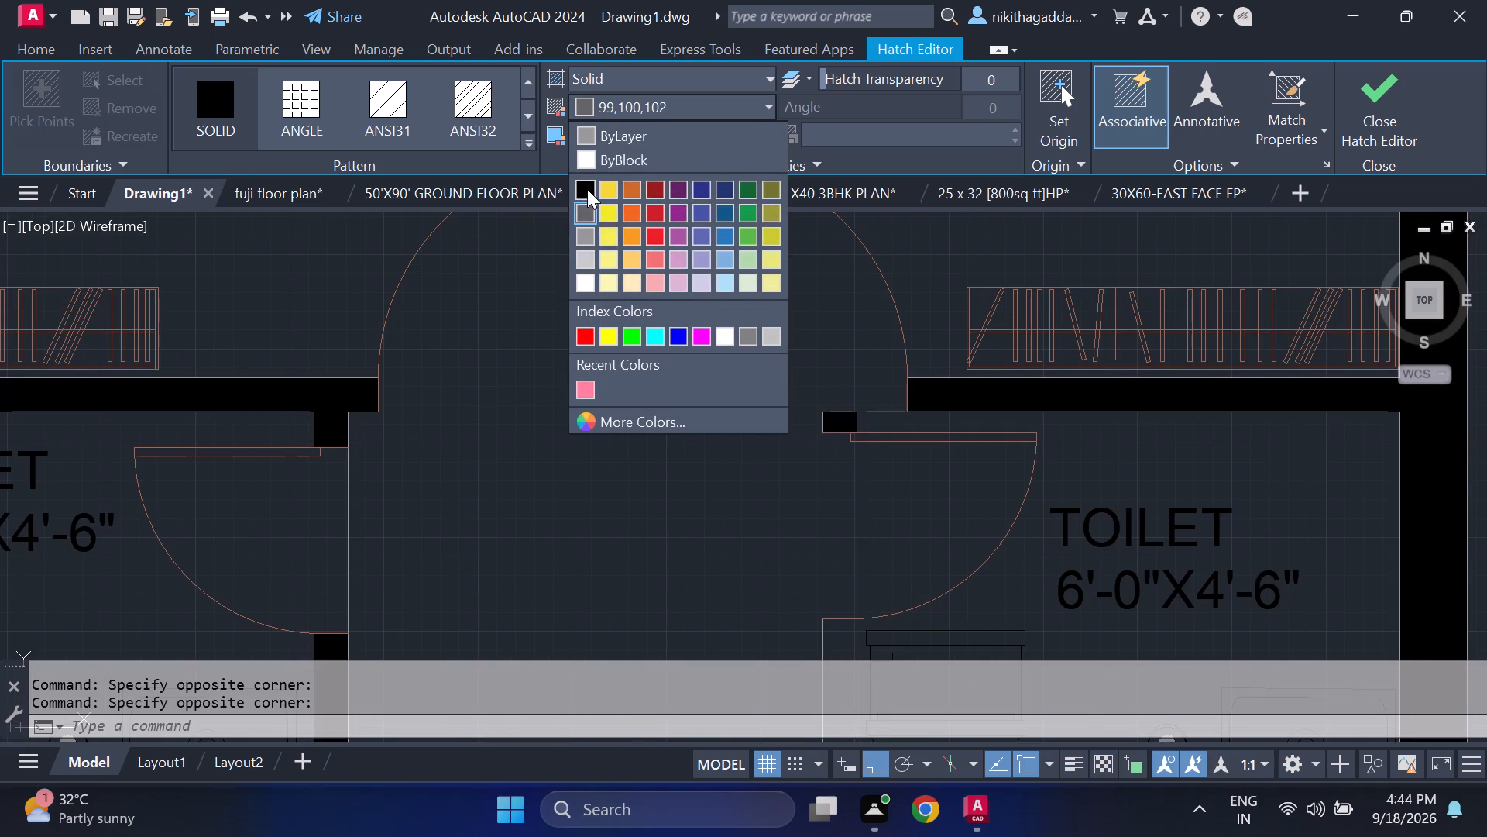
click(587, 189)
key(Escape)
Recolour the hatch of the wall between the kitchen and the staircase to black 0,0,0.
scroll(856, 512, down, 3)
middle_drag(914, 547, 880, 345)
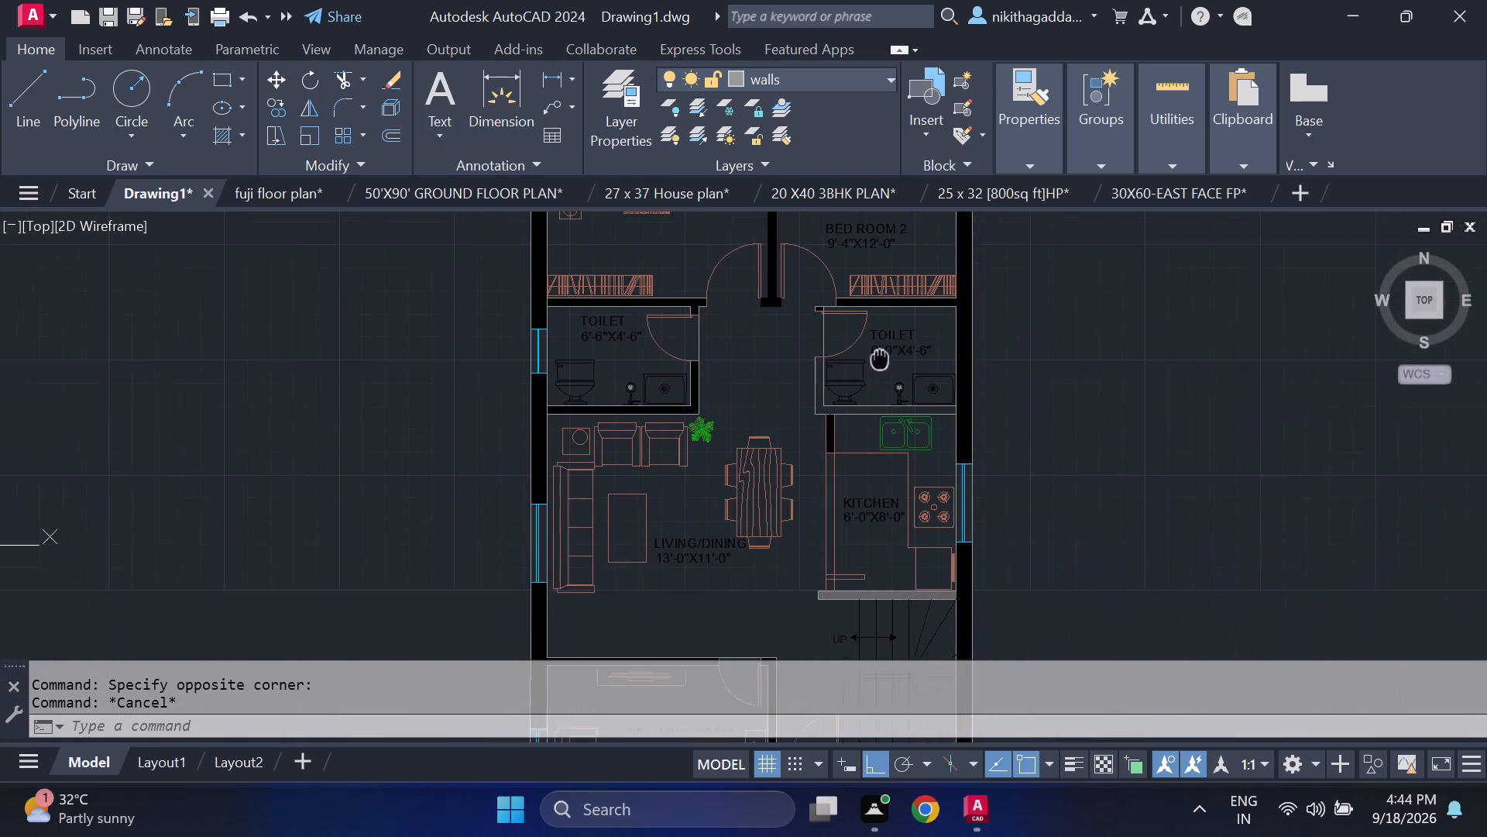
middle_drag(880, 345, 880, 325)
middle_drag(908, 529, 872, 351)
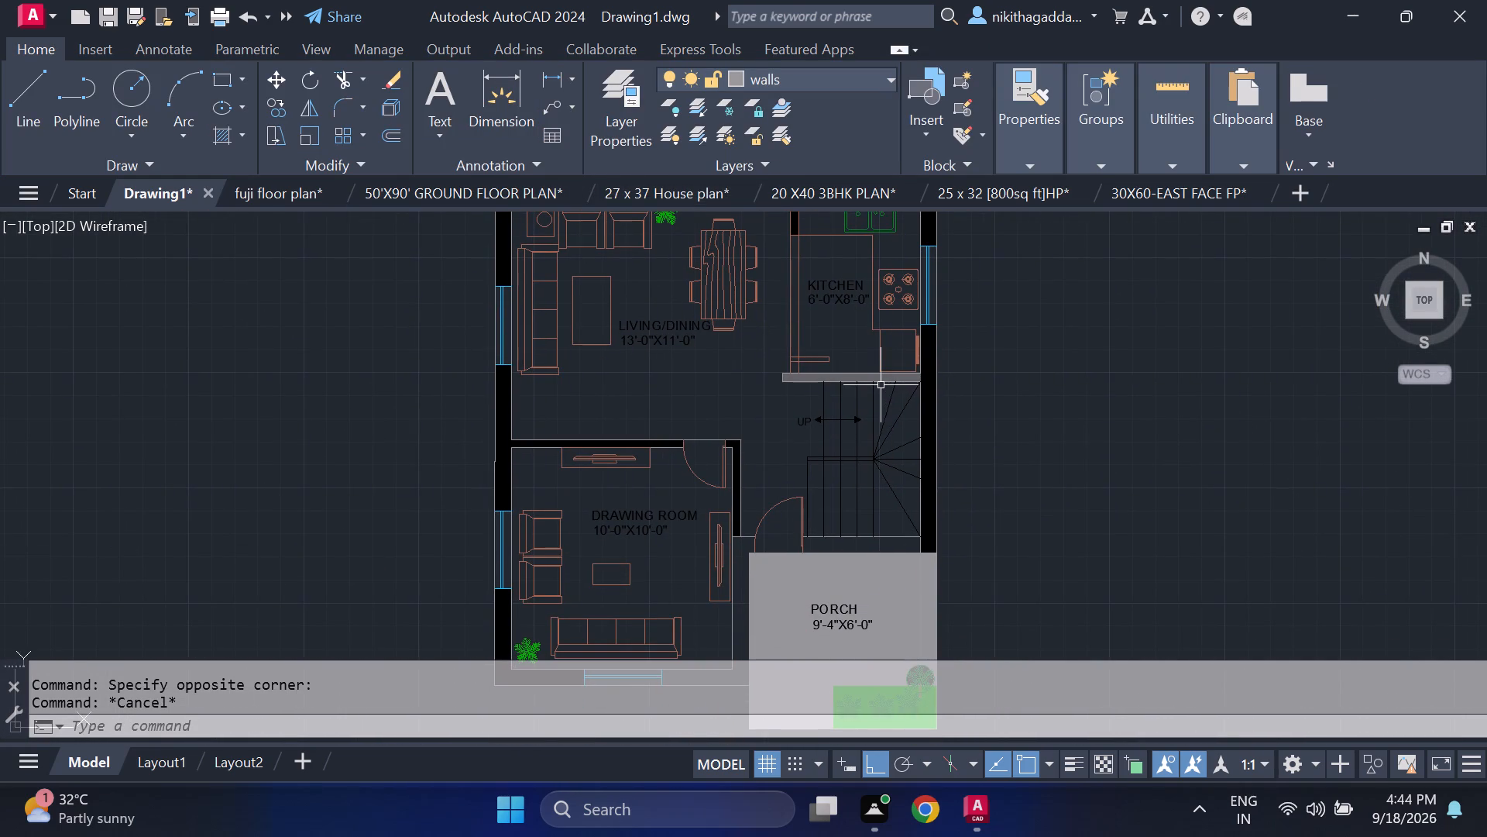
scroll(884, 381, up, 3)
click(890, 367)
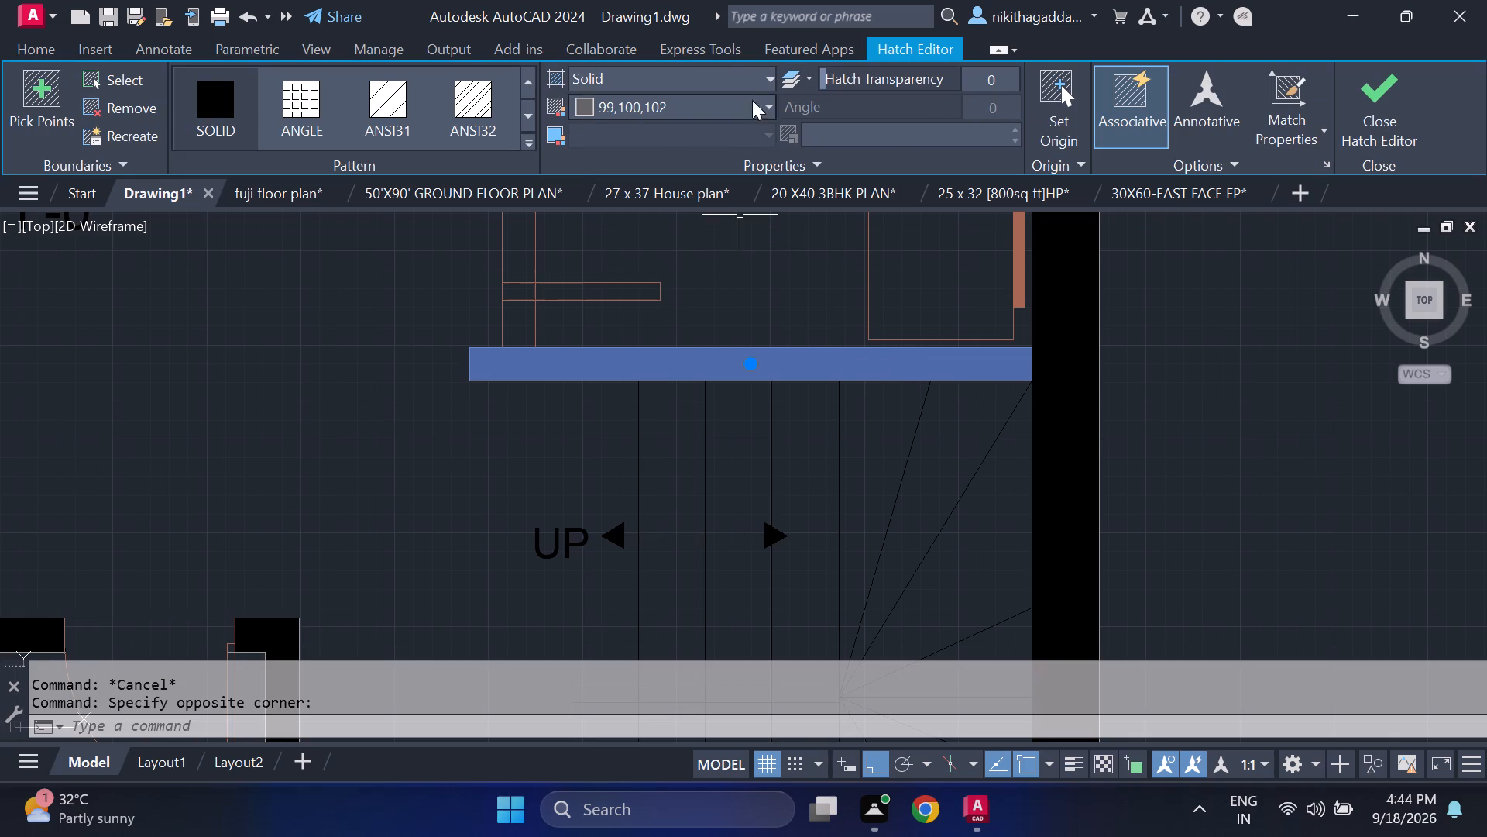
click(755, 91)
key(Escape)
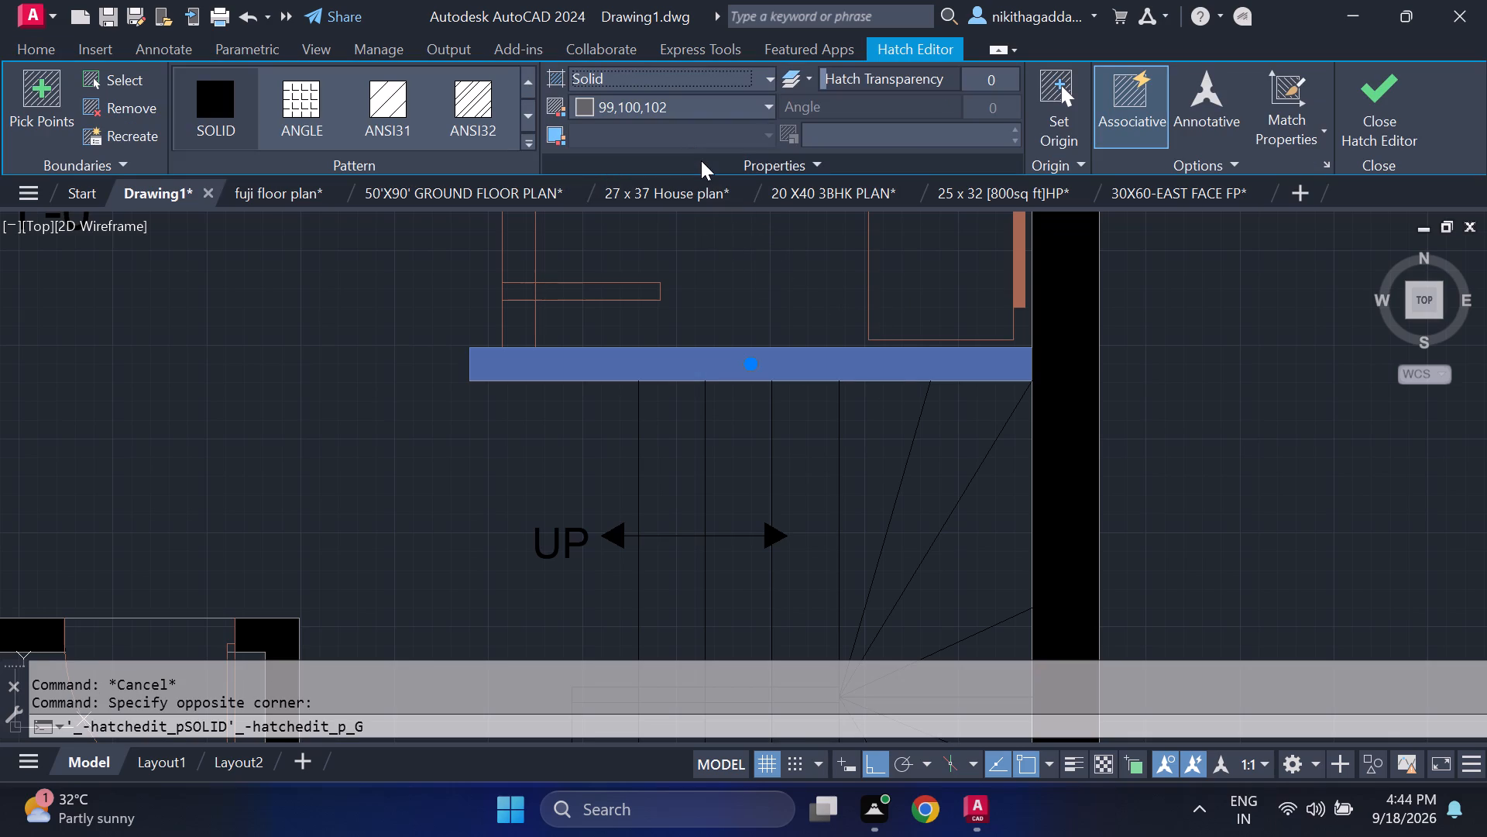
key(Escape)
click(723, 106)
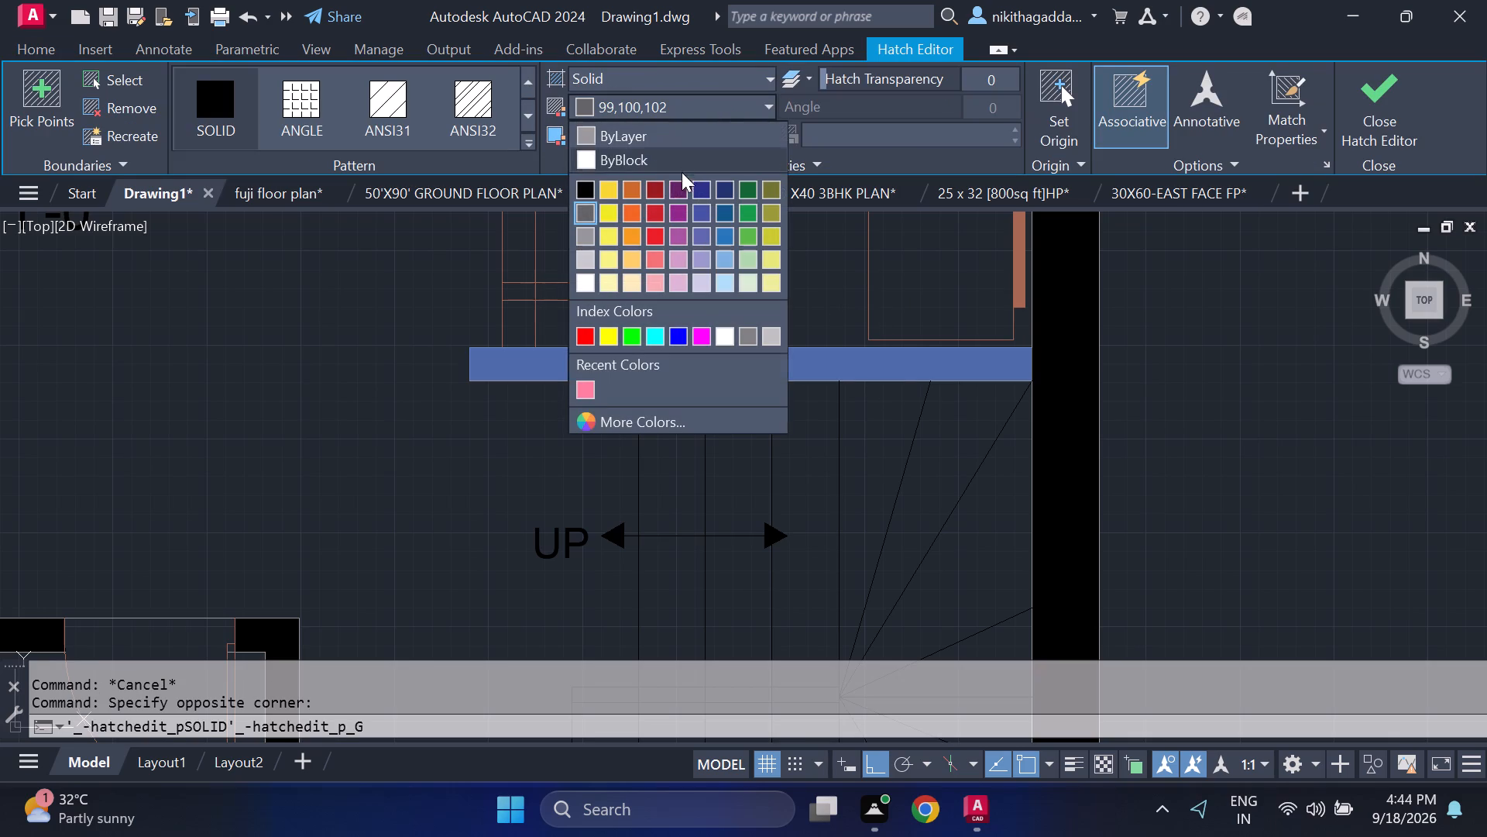
click(586, 184)
key(Escape)
scroll(768, 453, down, 2)
key(Escape)
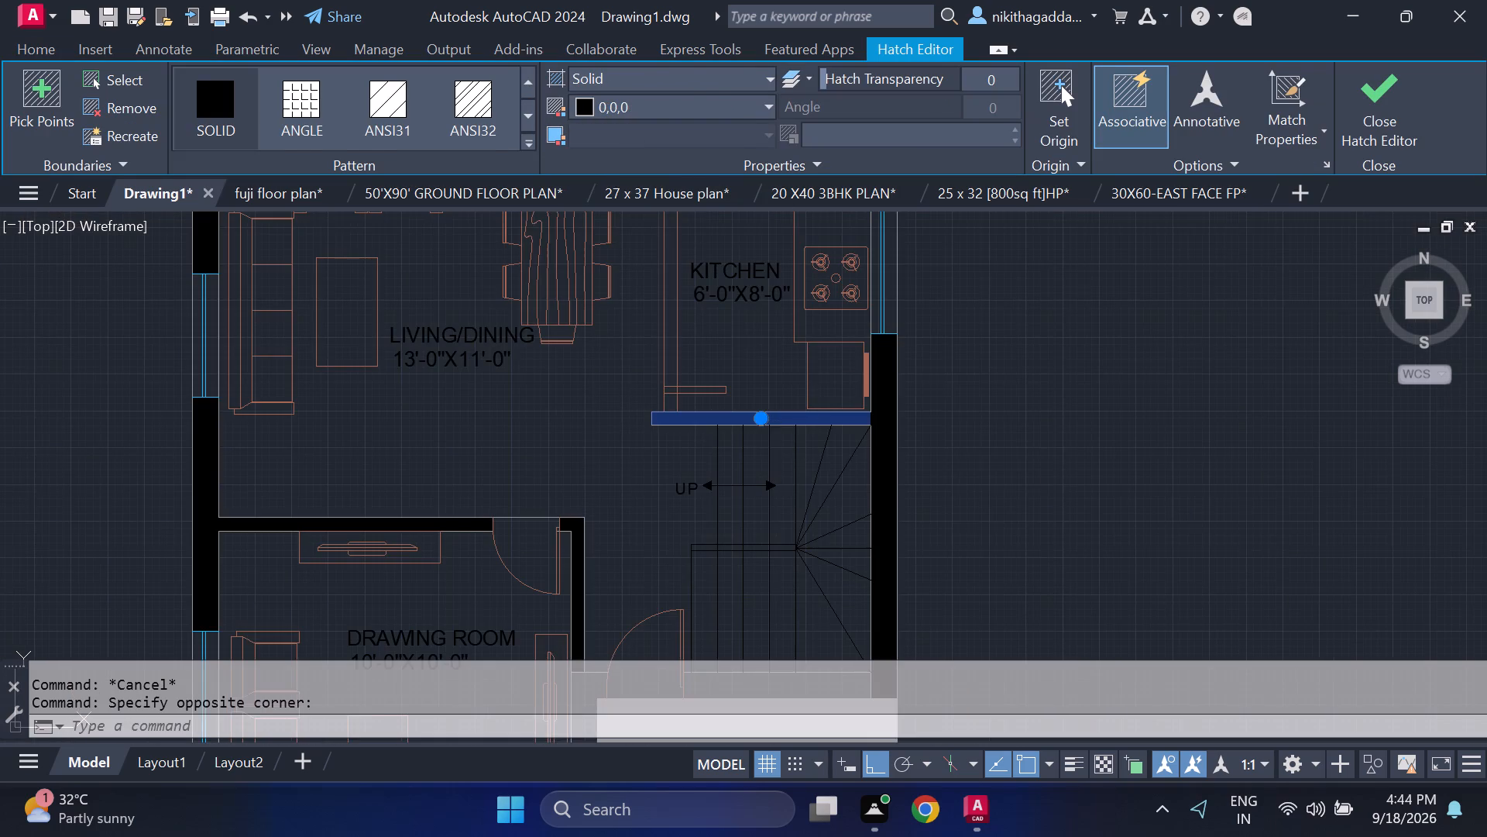
Examine the whole floor plan for wall segments that still lack a black fill.
scroll(798, 509, down, 2)
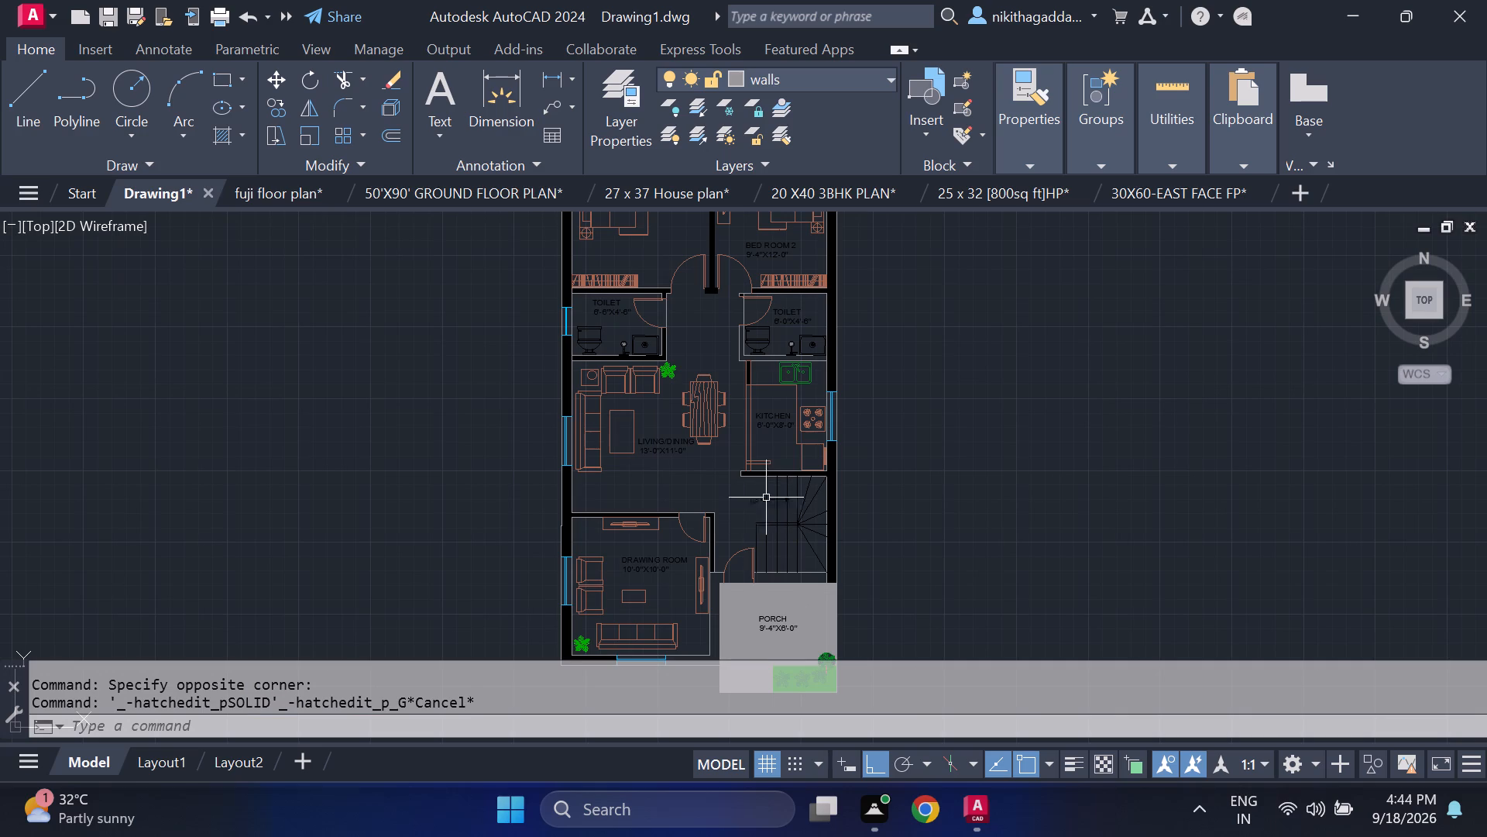
scroll(660, 540, up, 1)
scroll(708, 531, down, 1)
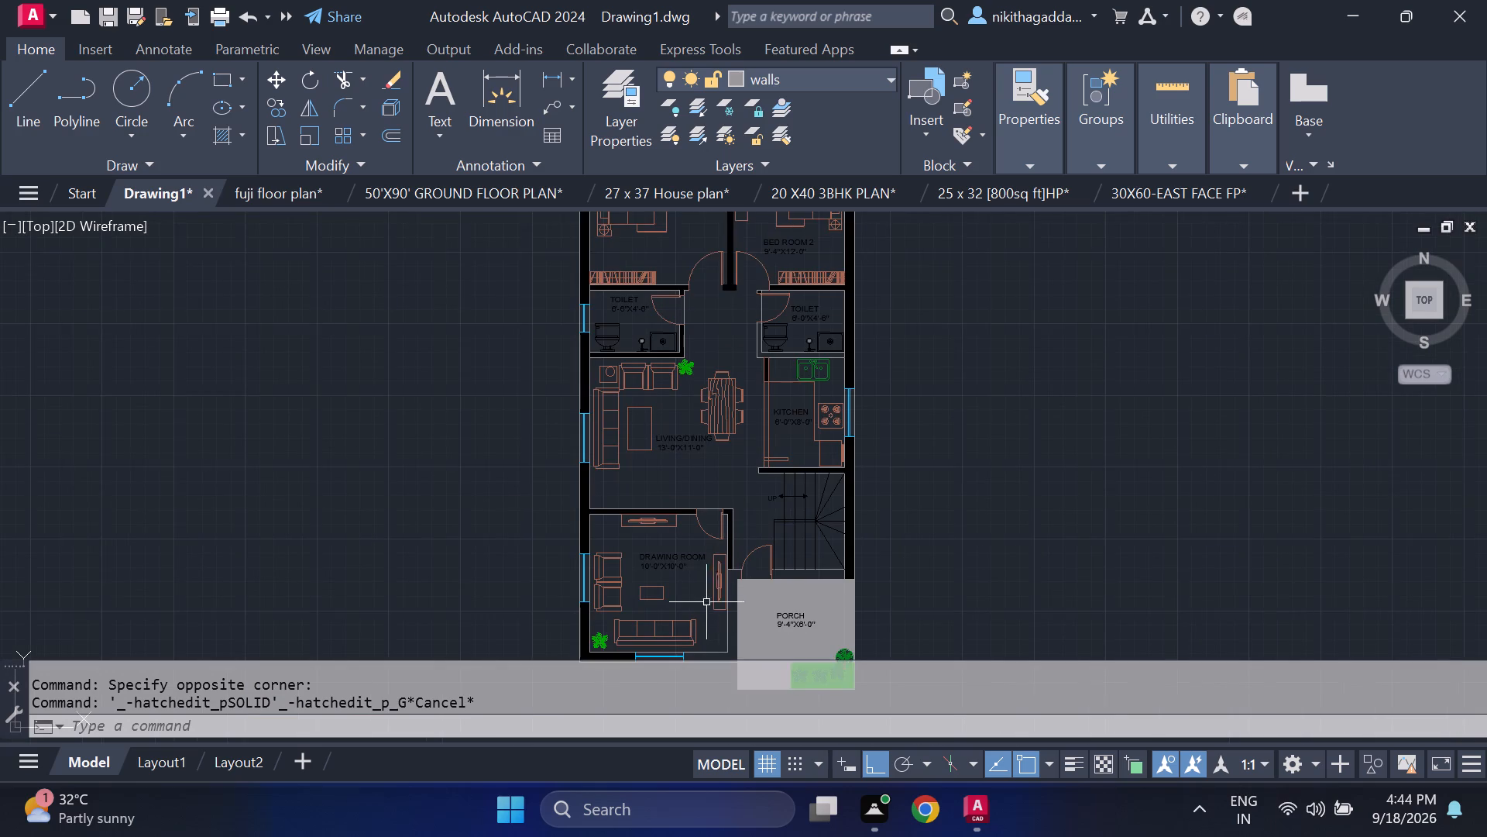
middle_drag(698, 598, 681, 500)
scroll(914, 511, down, 1)
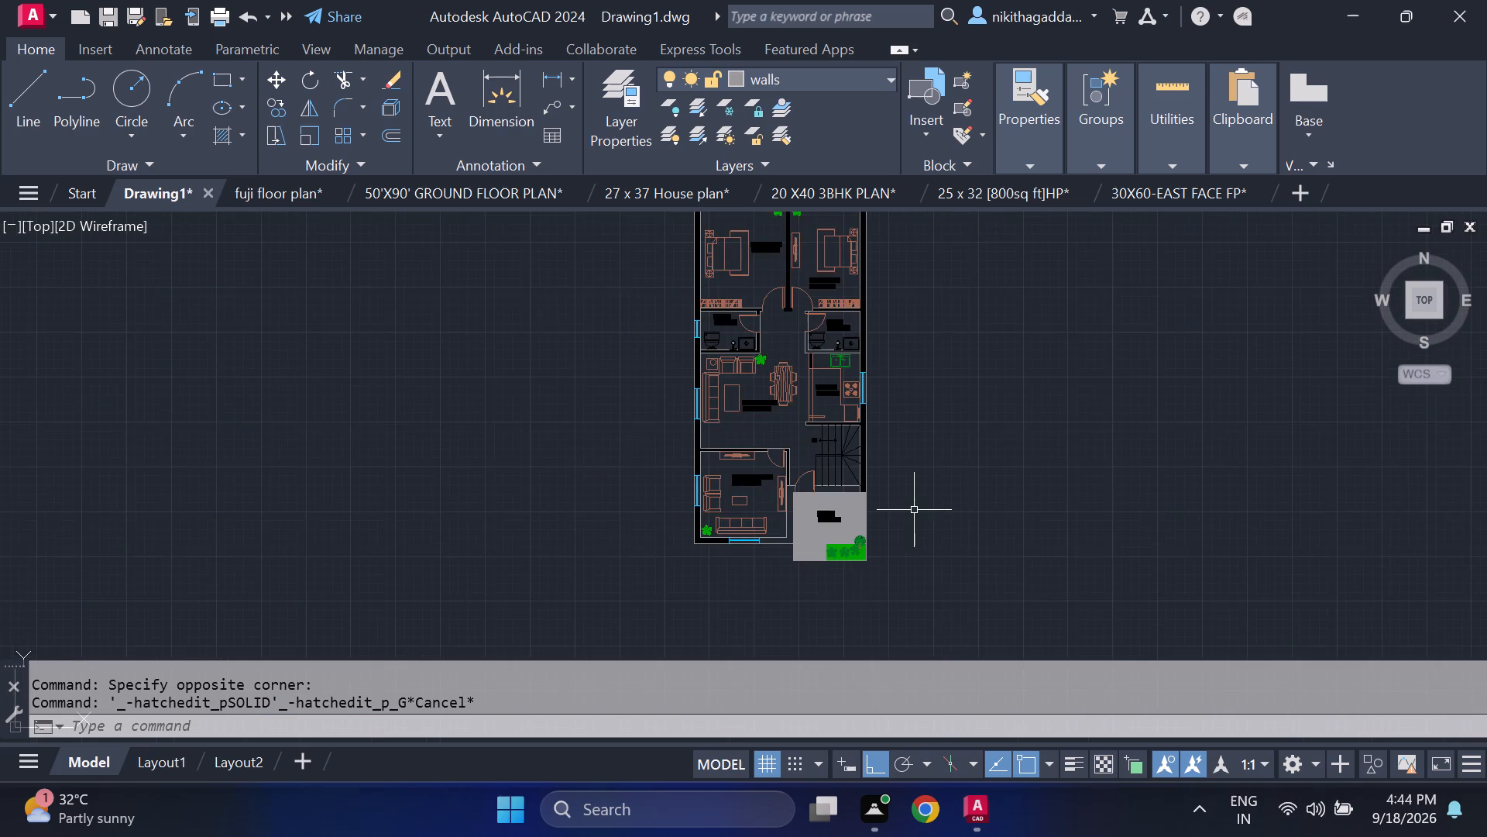
middle_drag(914, 510, 916, 594)
scroll(760, 391, up, 2)
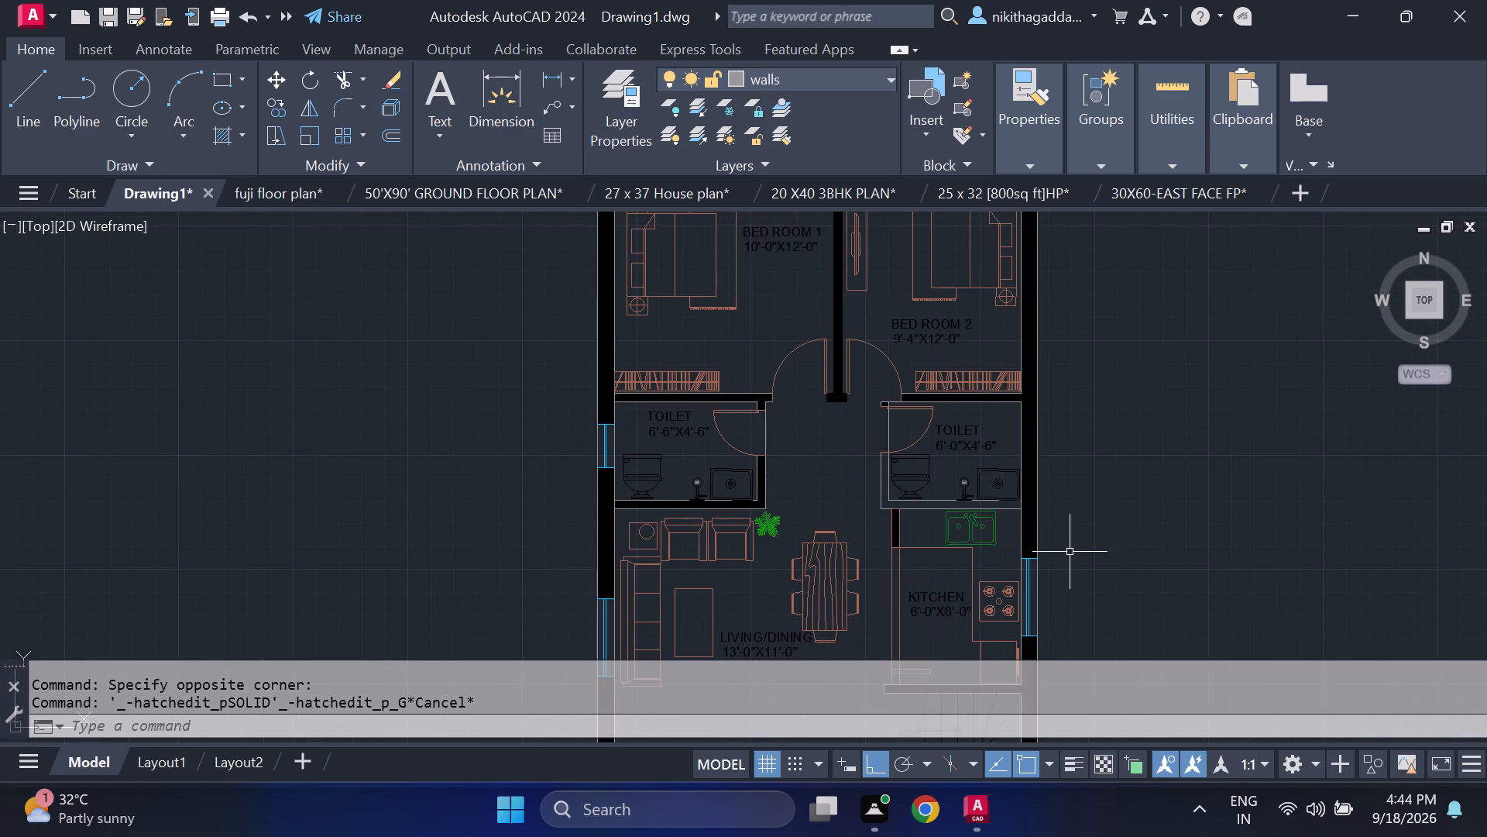
middle_drag(1071, 548, 1000, 439)
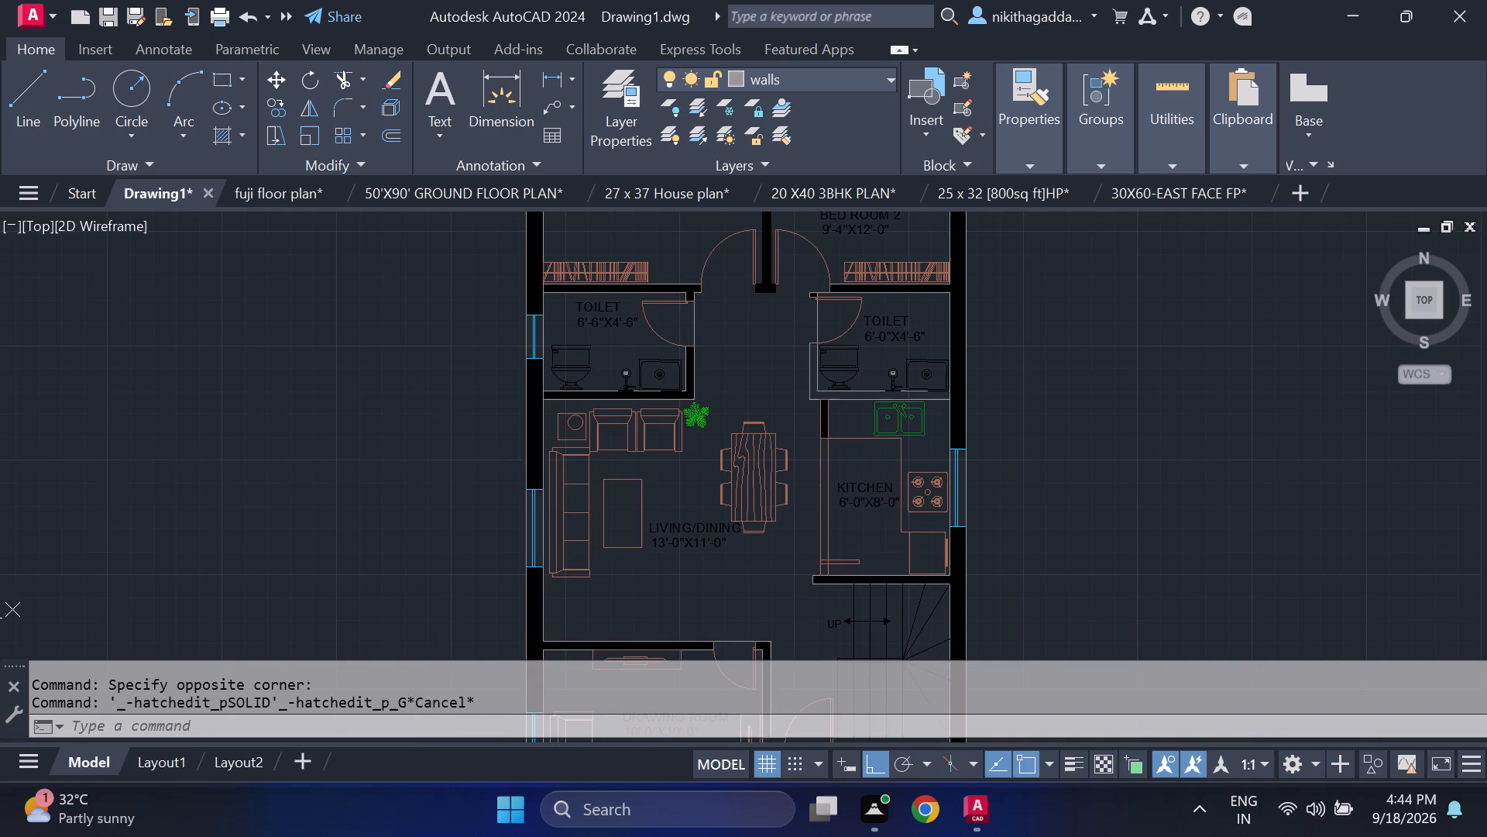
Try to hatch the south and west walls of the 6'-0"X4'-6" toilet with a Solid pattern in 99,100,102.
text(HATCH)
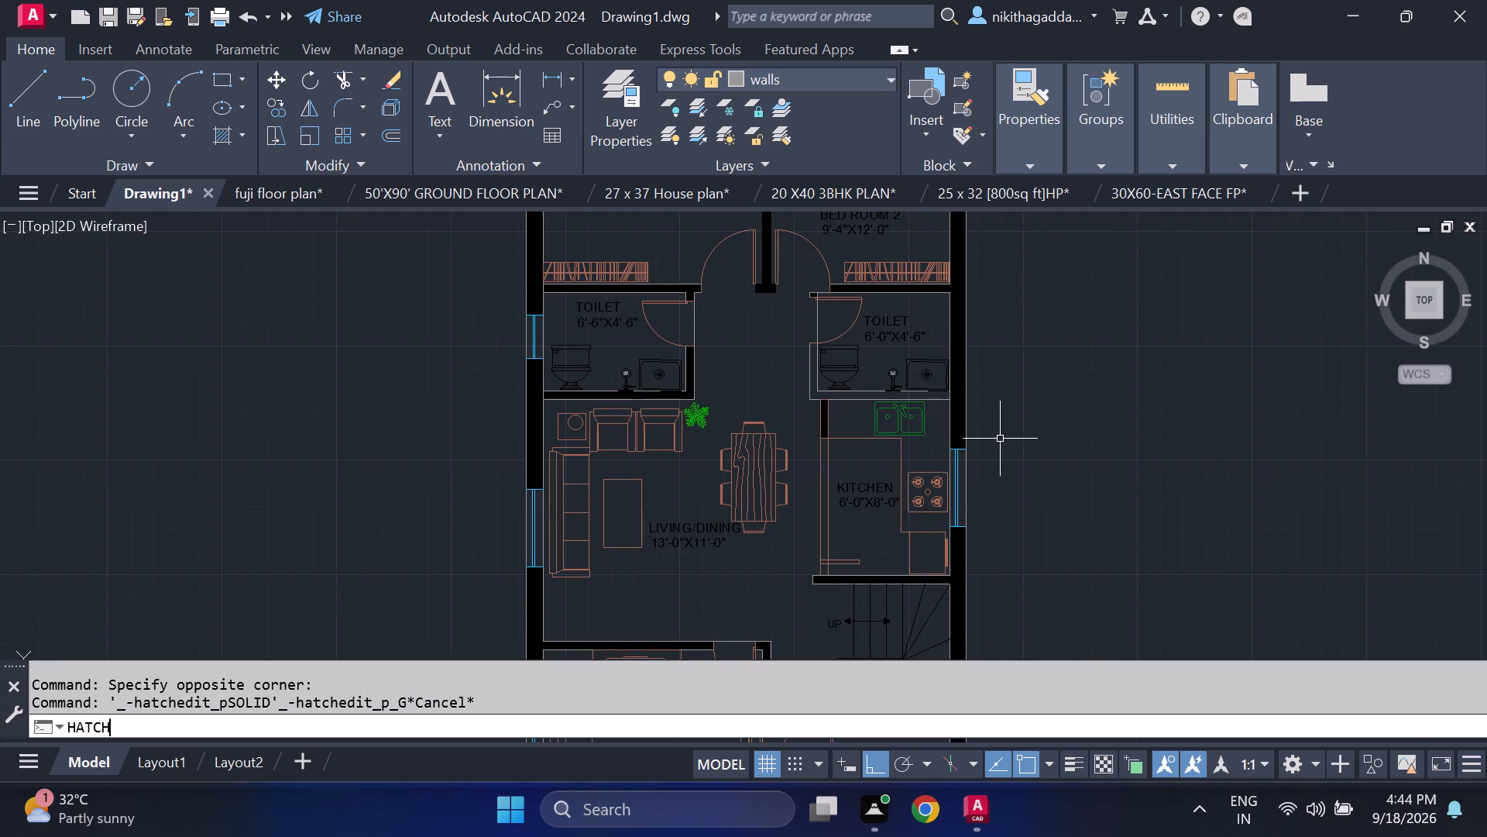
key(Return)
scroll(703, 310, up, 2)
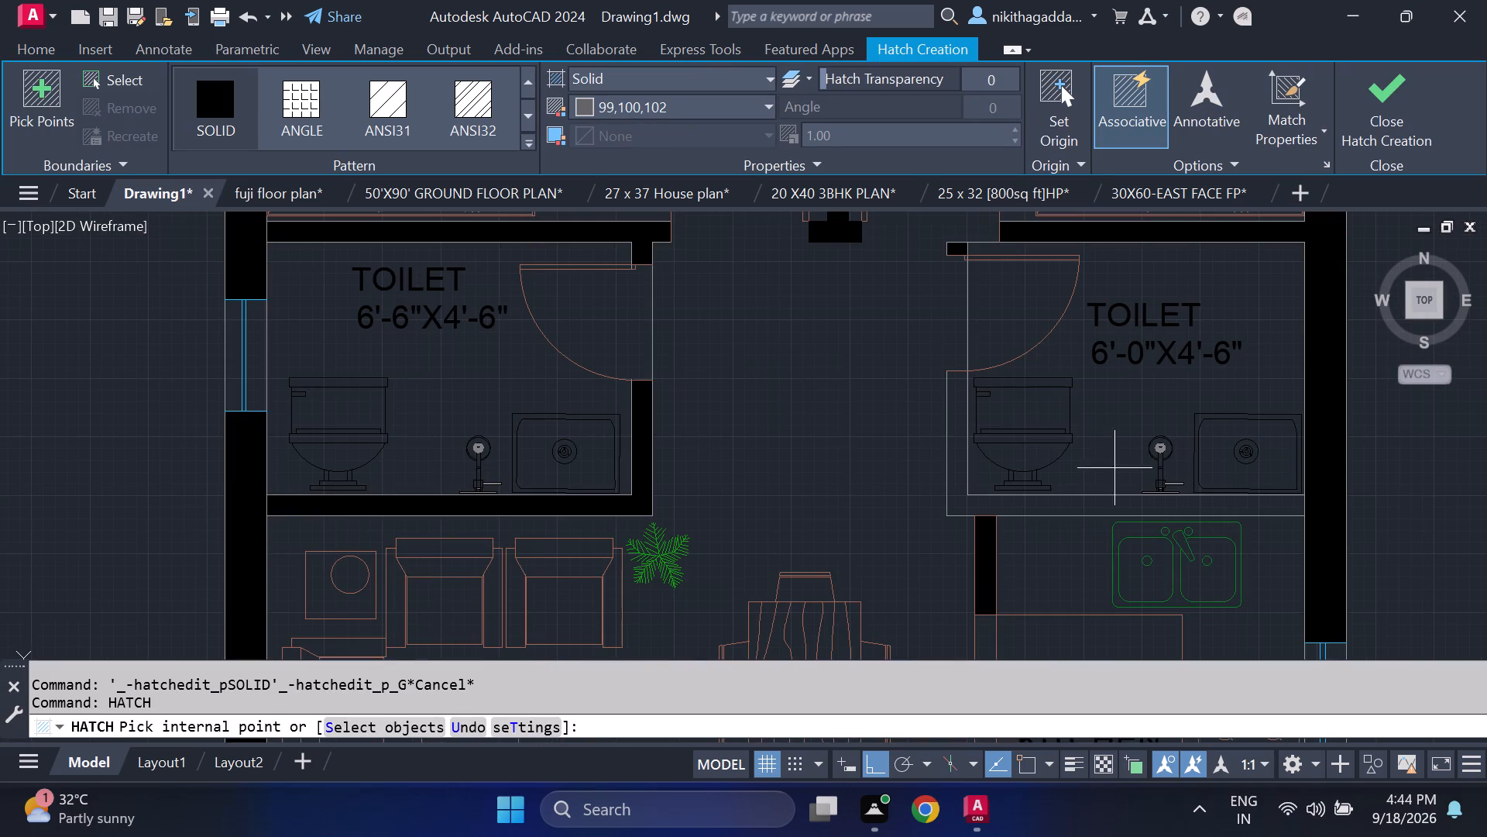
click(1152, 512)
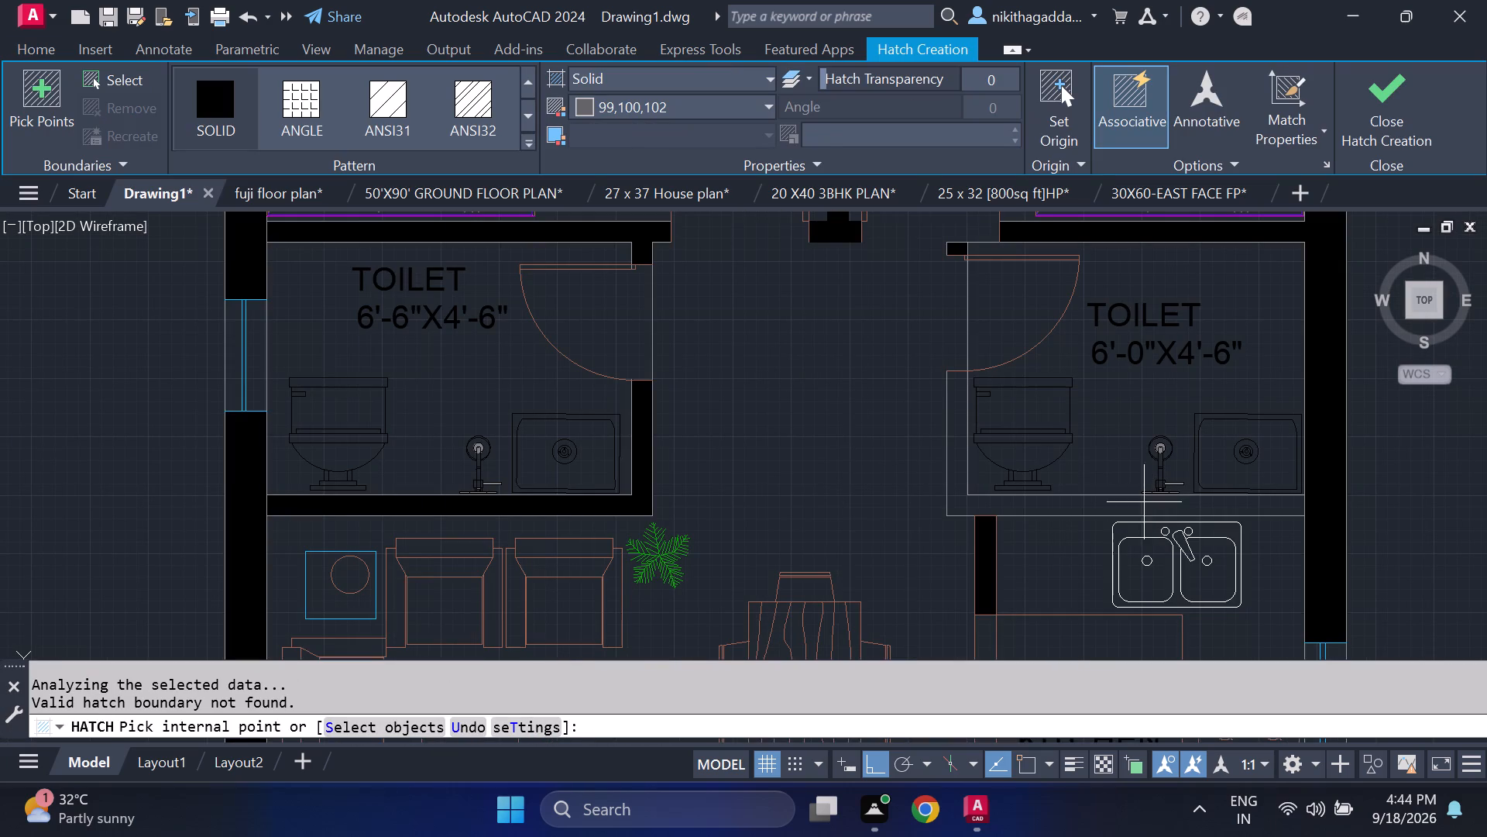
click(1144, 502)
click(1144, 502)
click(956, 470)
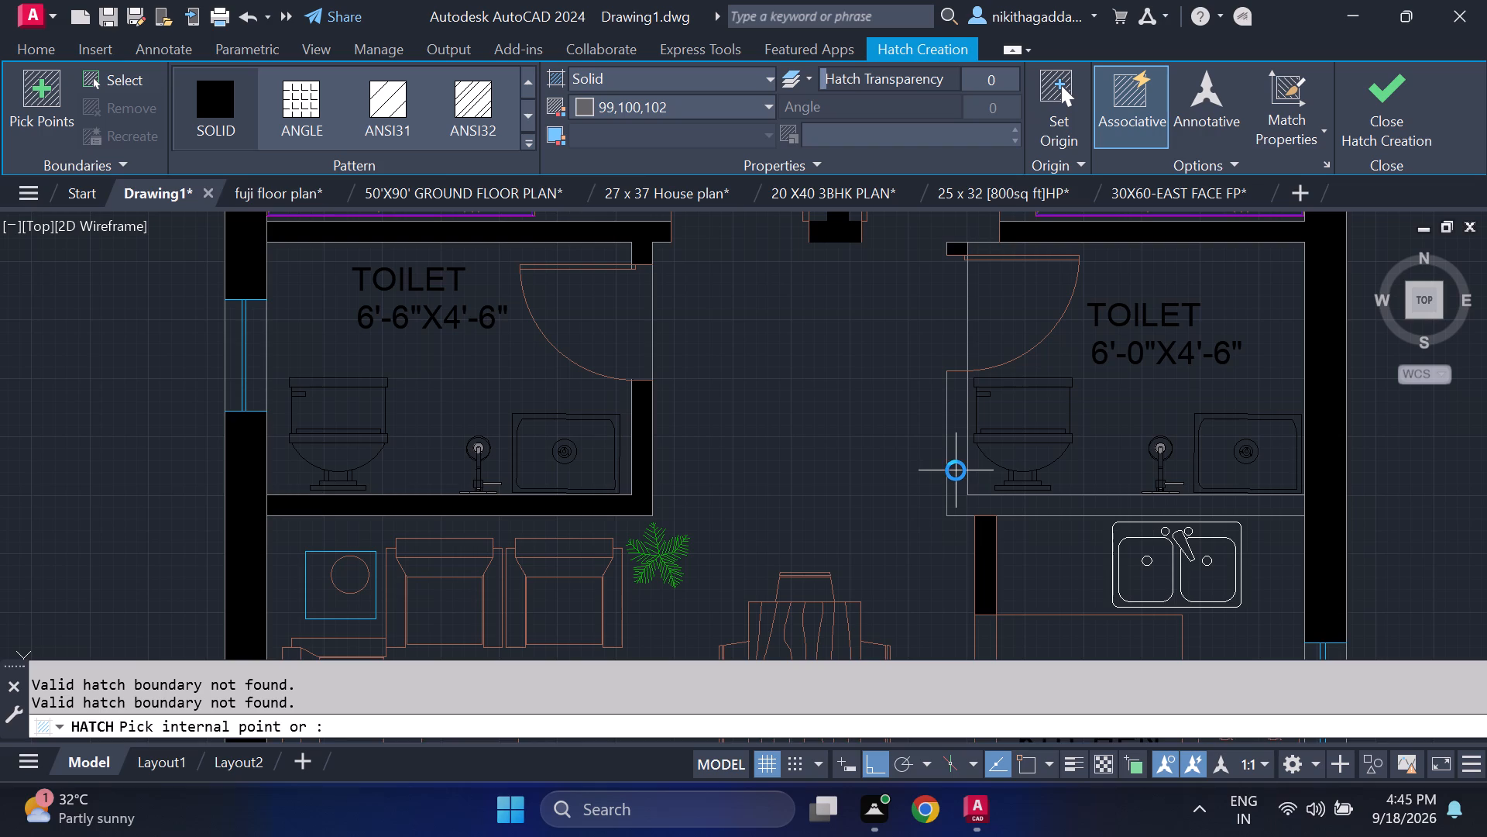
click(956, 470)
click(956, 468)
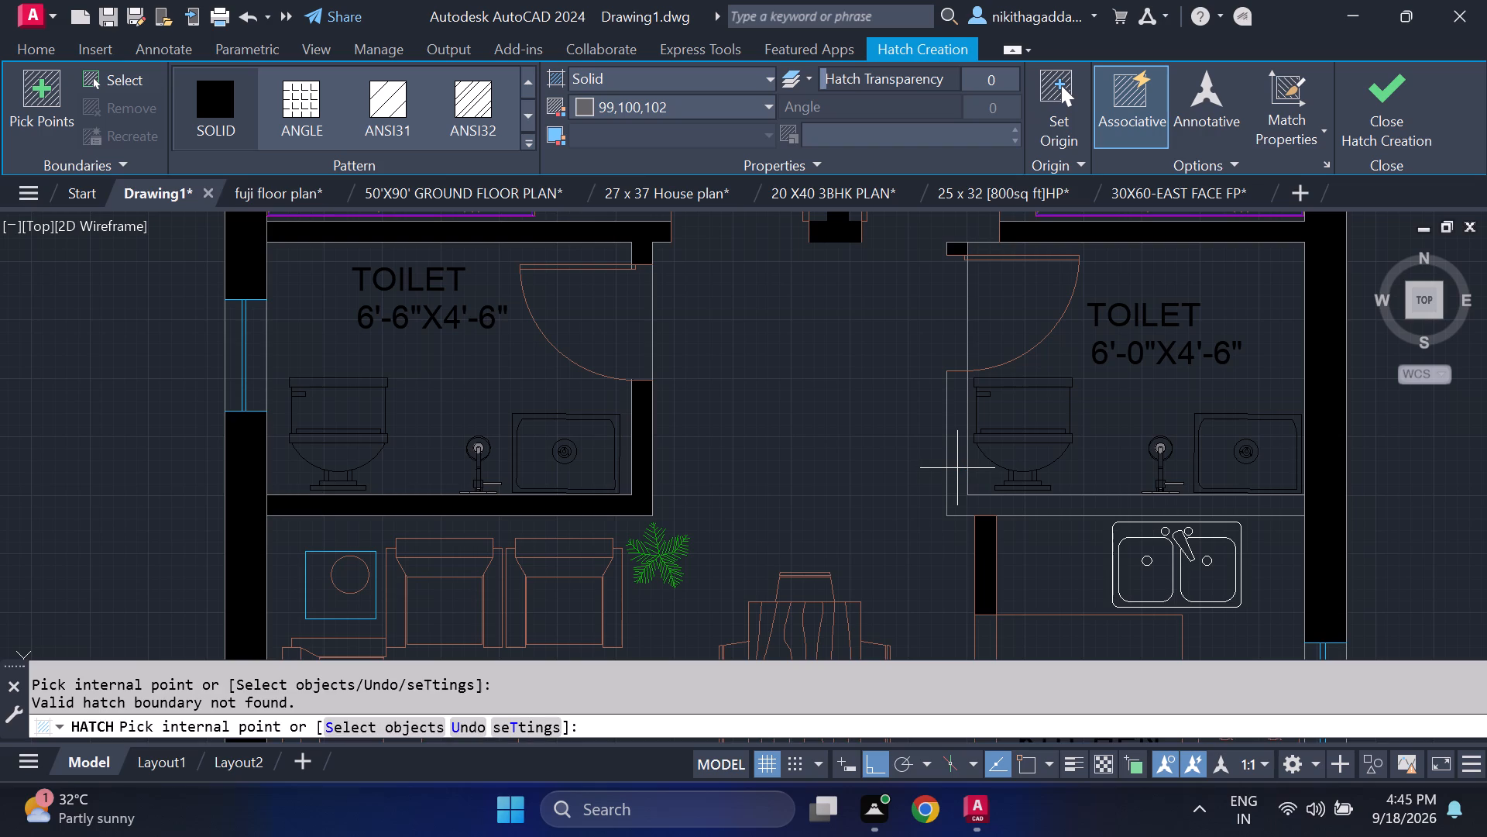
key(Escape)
Extend both lines of the kitchen's short west wall north to the inner line of the 6'-0"X4'-6" toilet's south wall.
text(EX)
key(Return)
scroll(989, 513, up, 2)
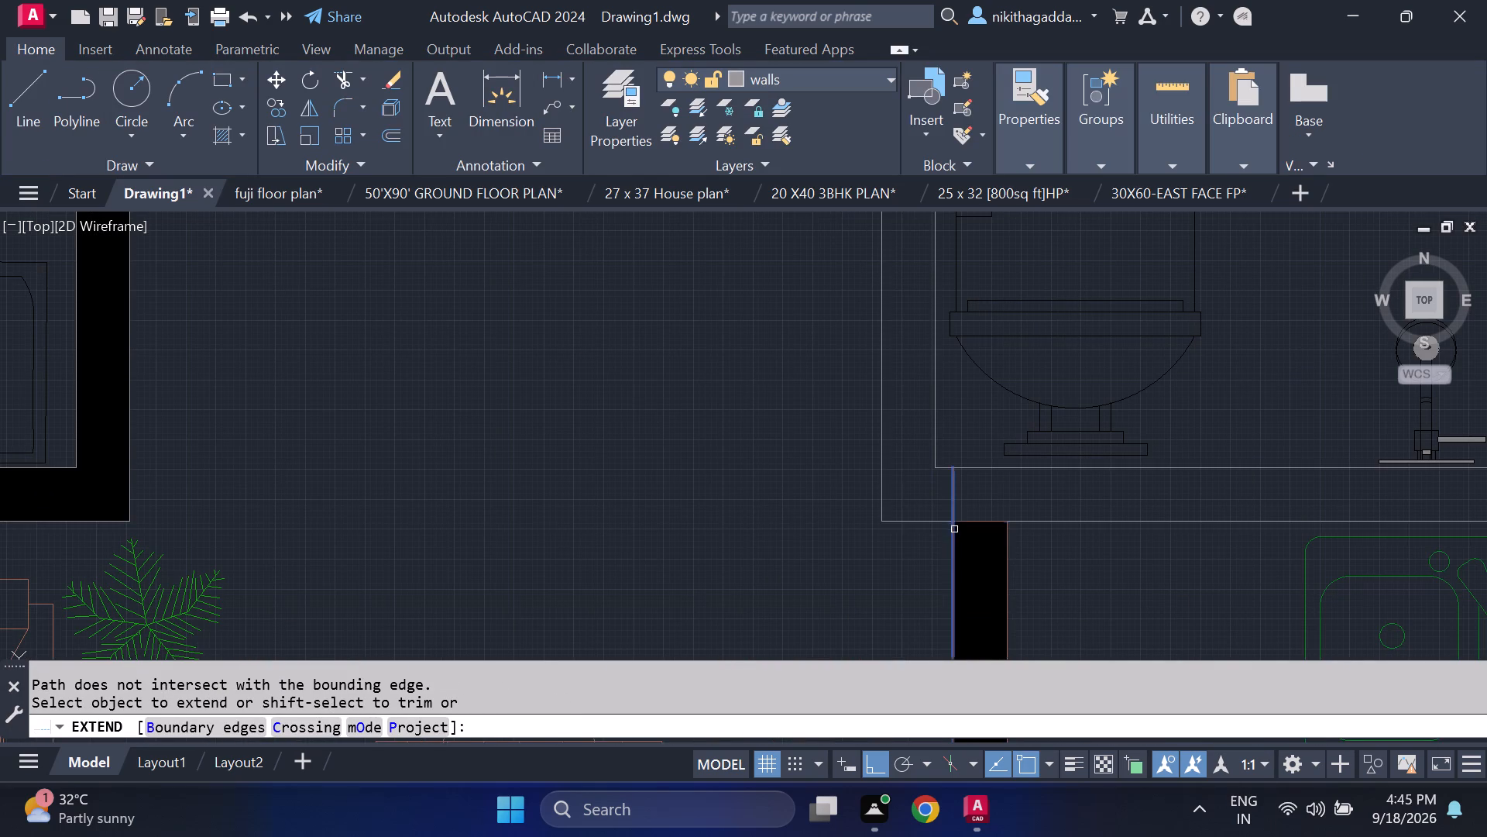
click(955, 537)
click(1009, 563)
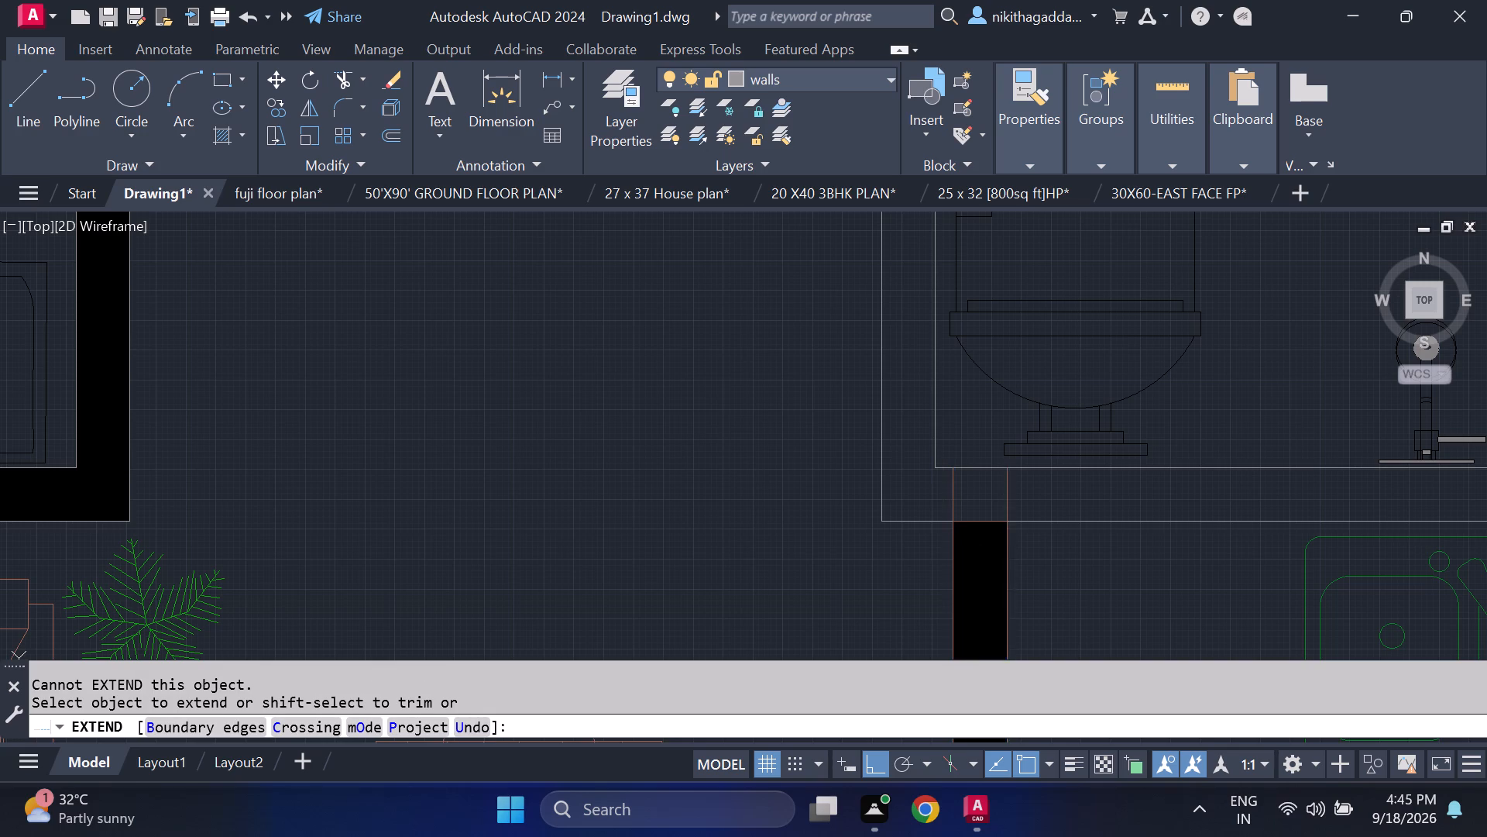
middle_drag(903, 340, 891, 615)
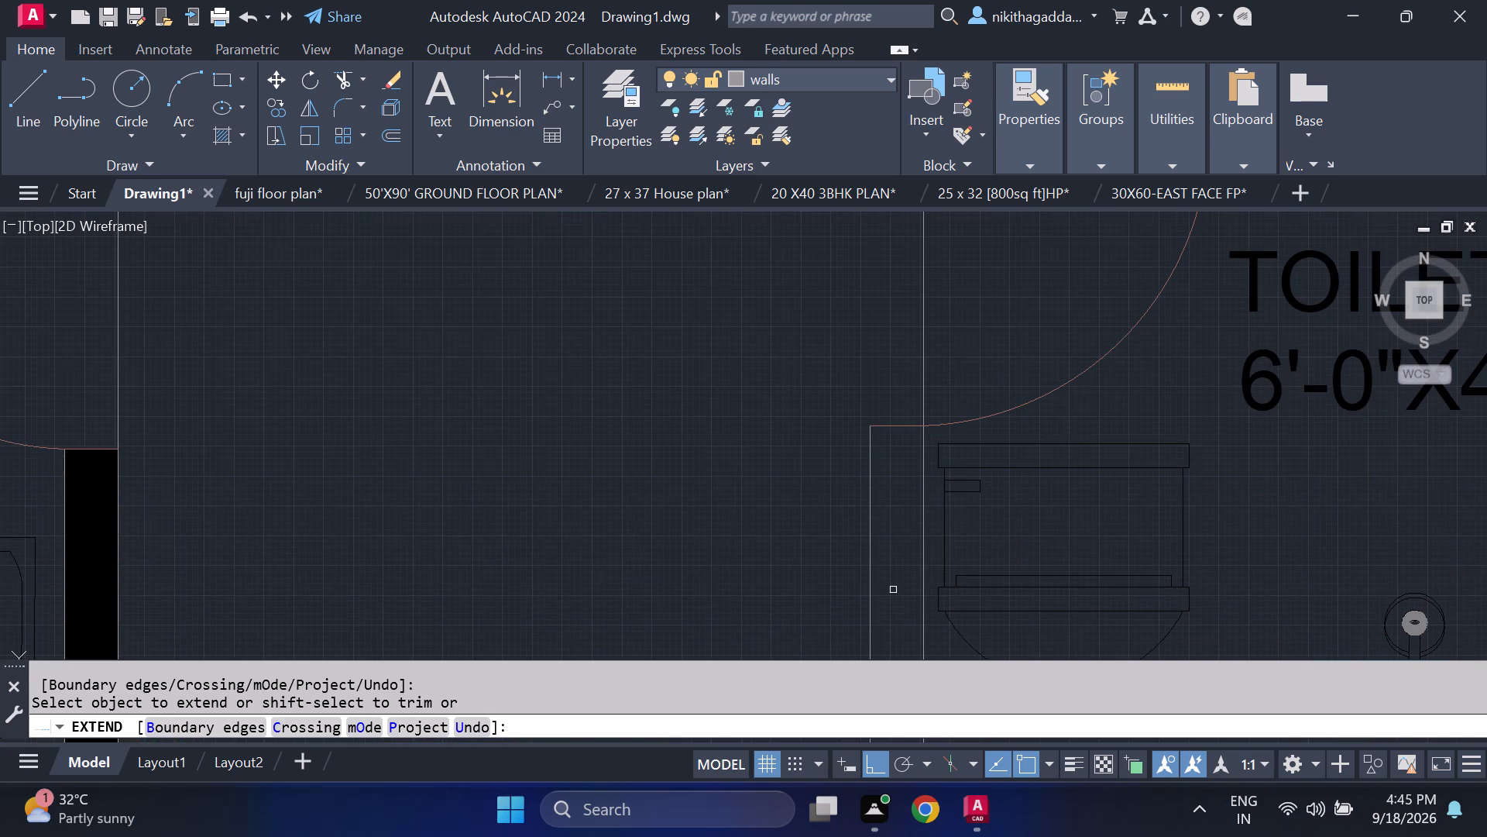
key(Escape)
Draw a line closing the north end of the 6'-0"X4'-6" toilet's west wall at the door opening.
drag(836, 218, 839, 225)
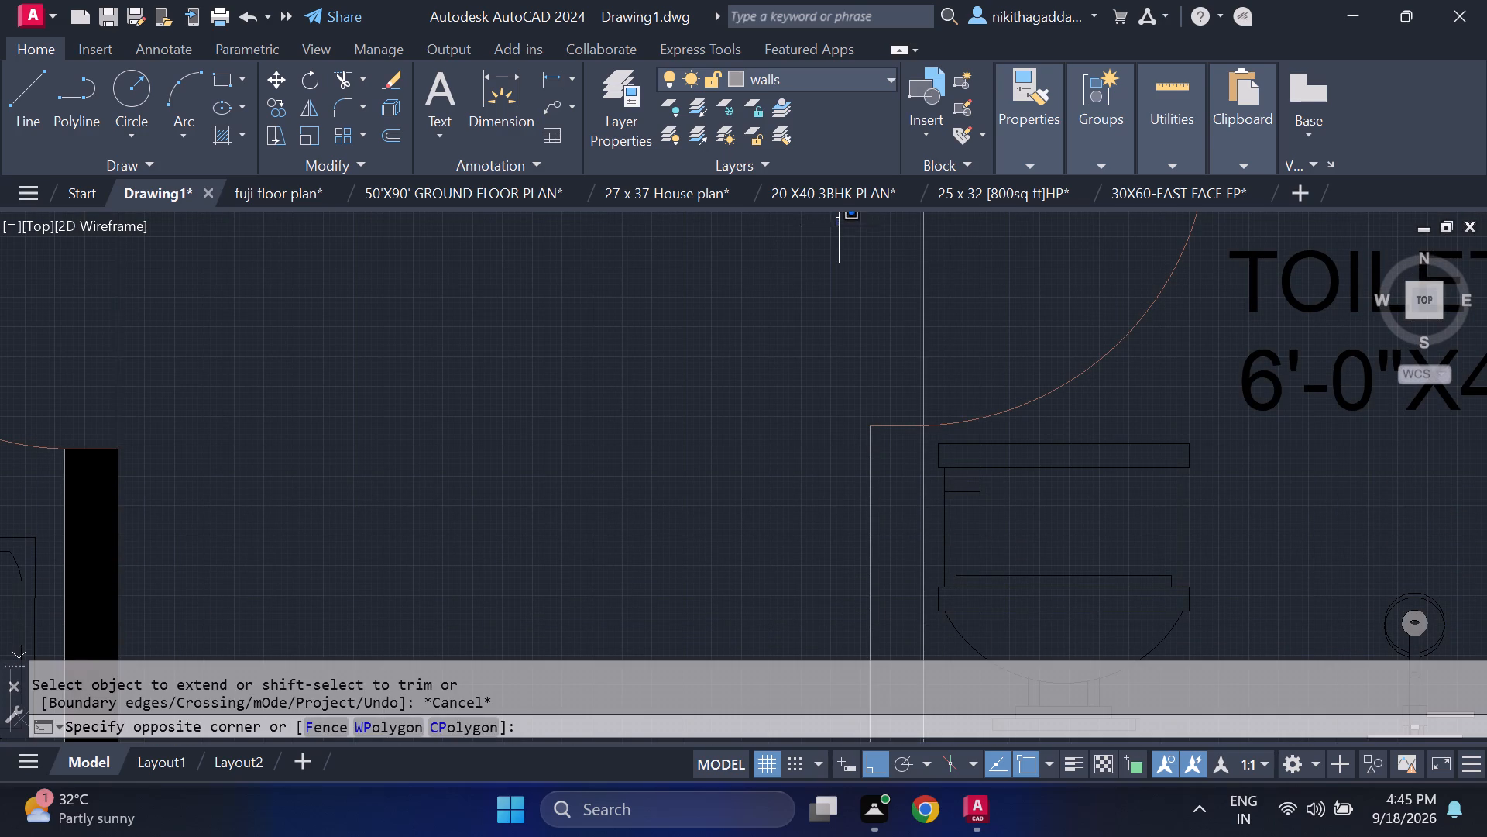
key(l)
key(Return)
click(872, 433)
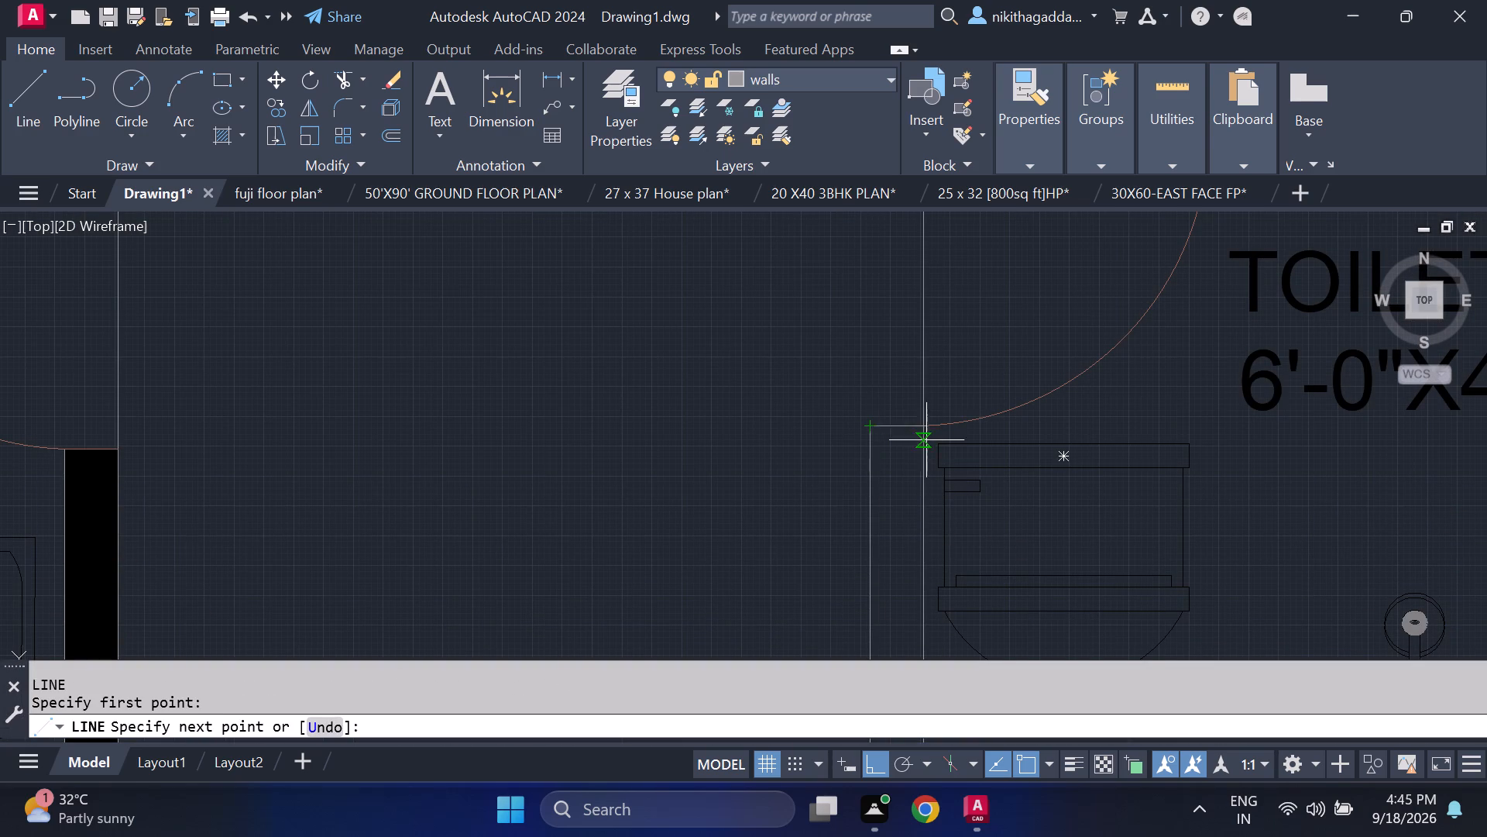
click(927, 428)
key(Escape)
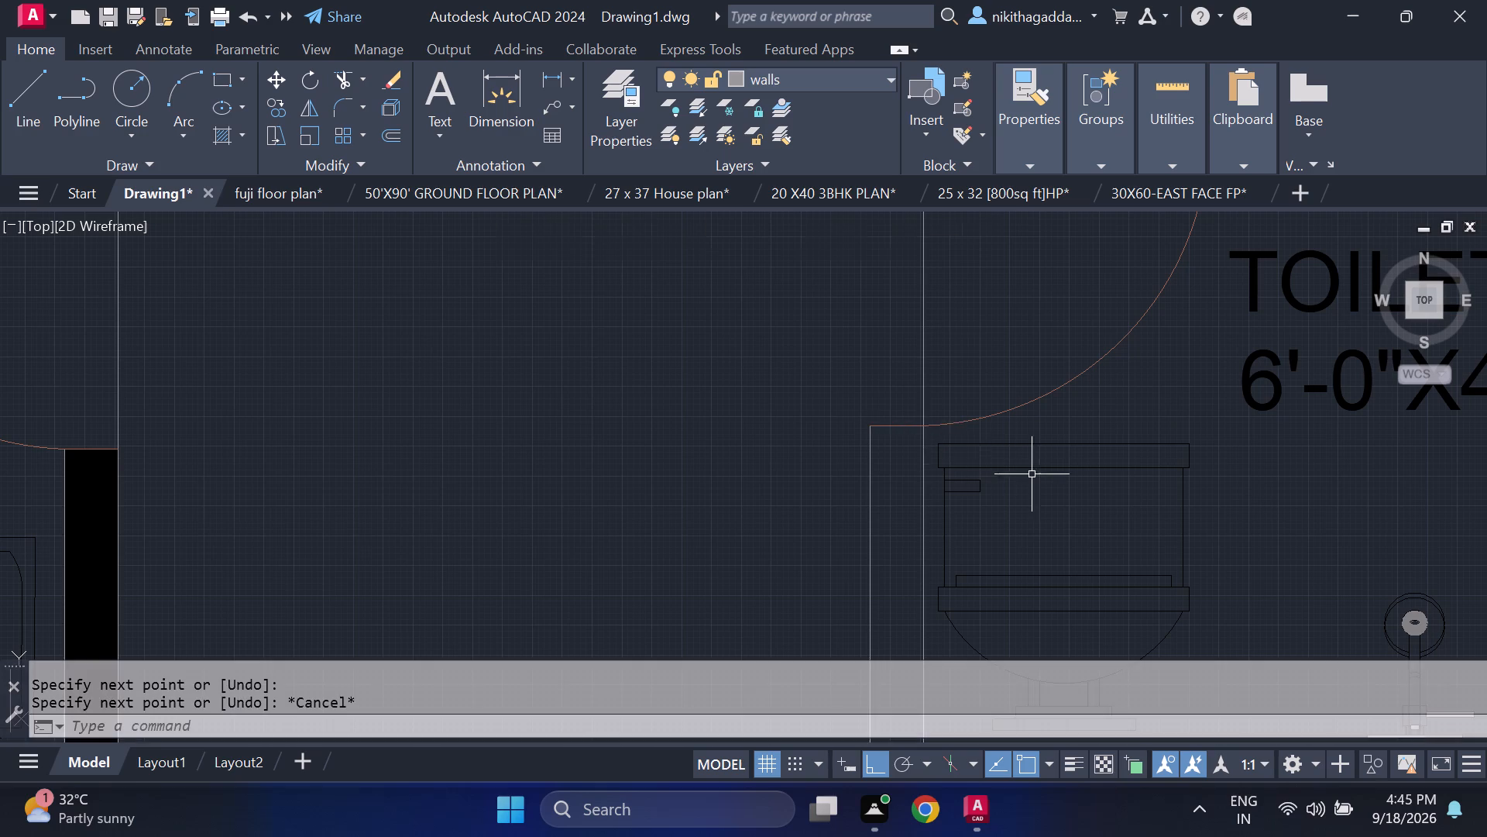
Hatch the south and west walls of the 6'-0"X4'-6" toilet Solid in 99,100,102, also trying the strip between the drawing room and the porch.
scroll(1032, 474, down, 3)
middle_drag(1165, 507, 1021, 418)
text(HATCH)
key(Return)
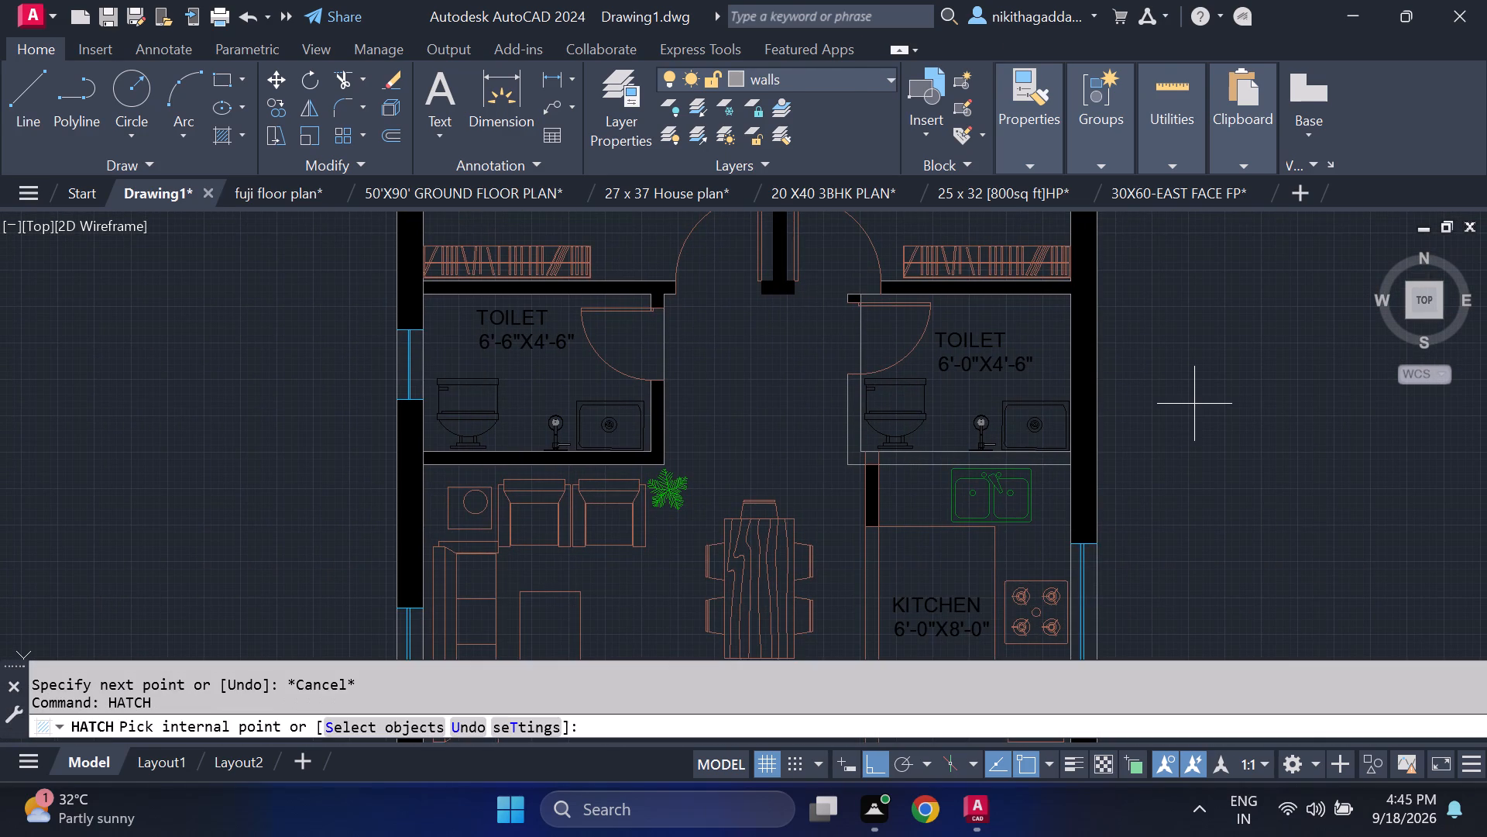
scroll(876, 456, up, 2)
click(876, 468)
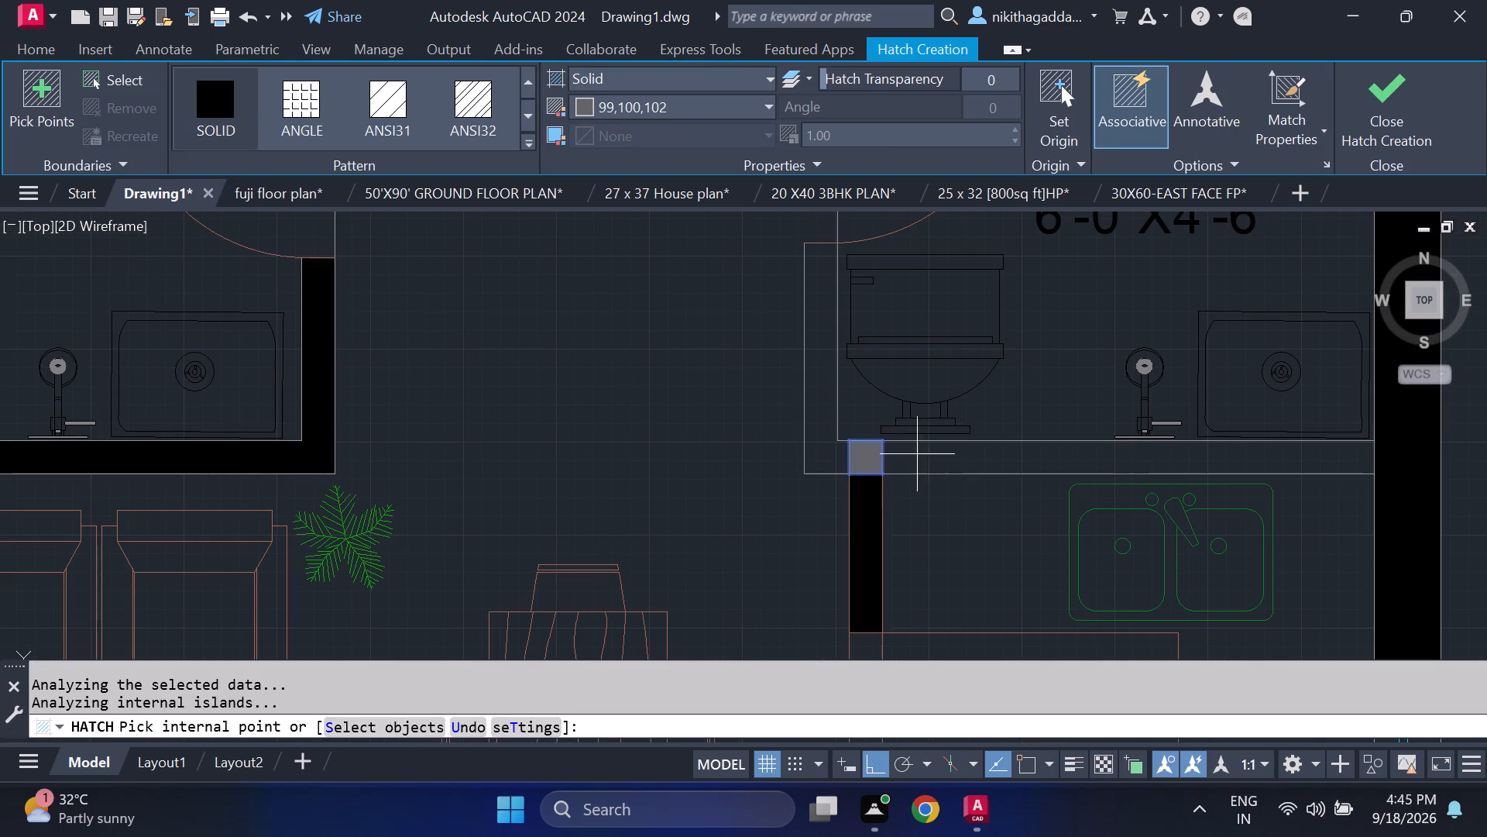
click(943, 455)
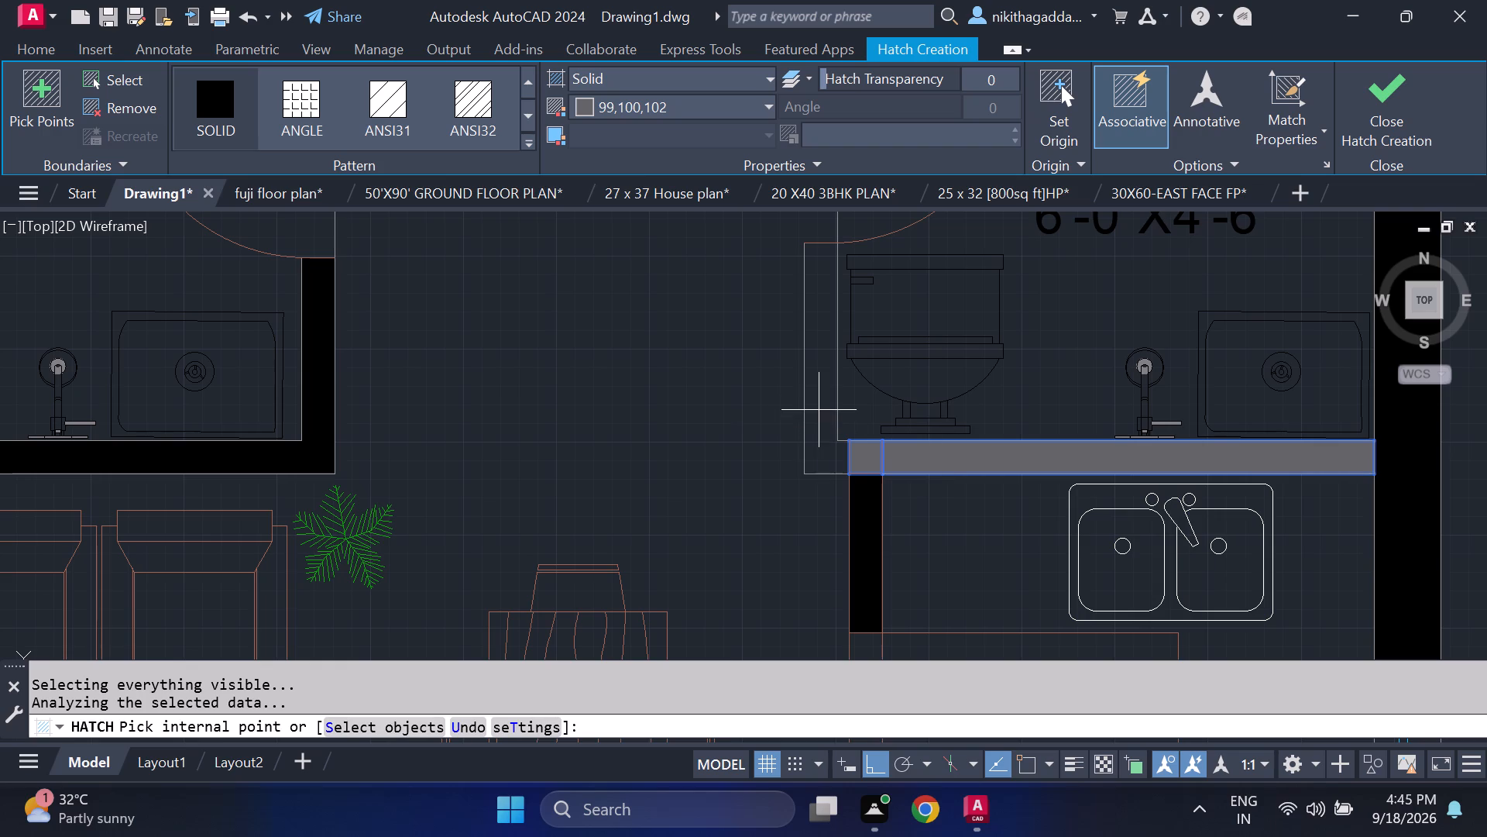
click(819, 408)
scroll(1248, 439, down, 3)
middle_drag(1164, 536, 1159, 529)
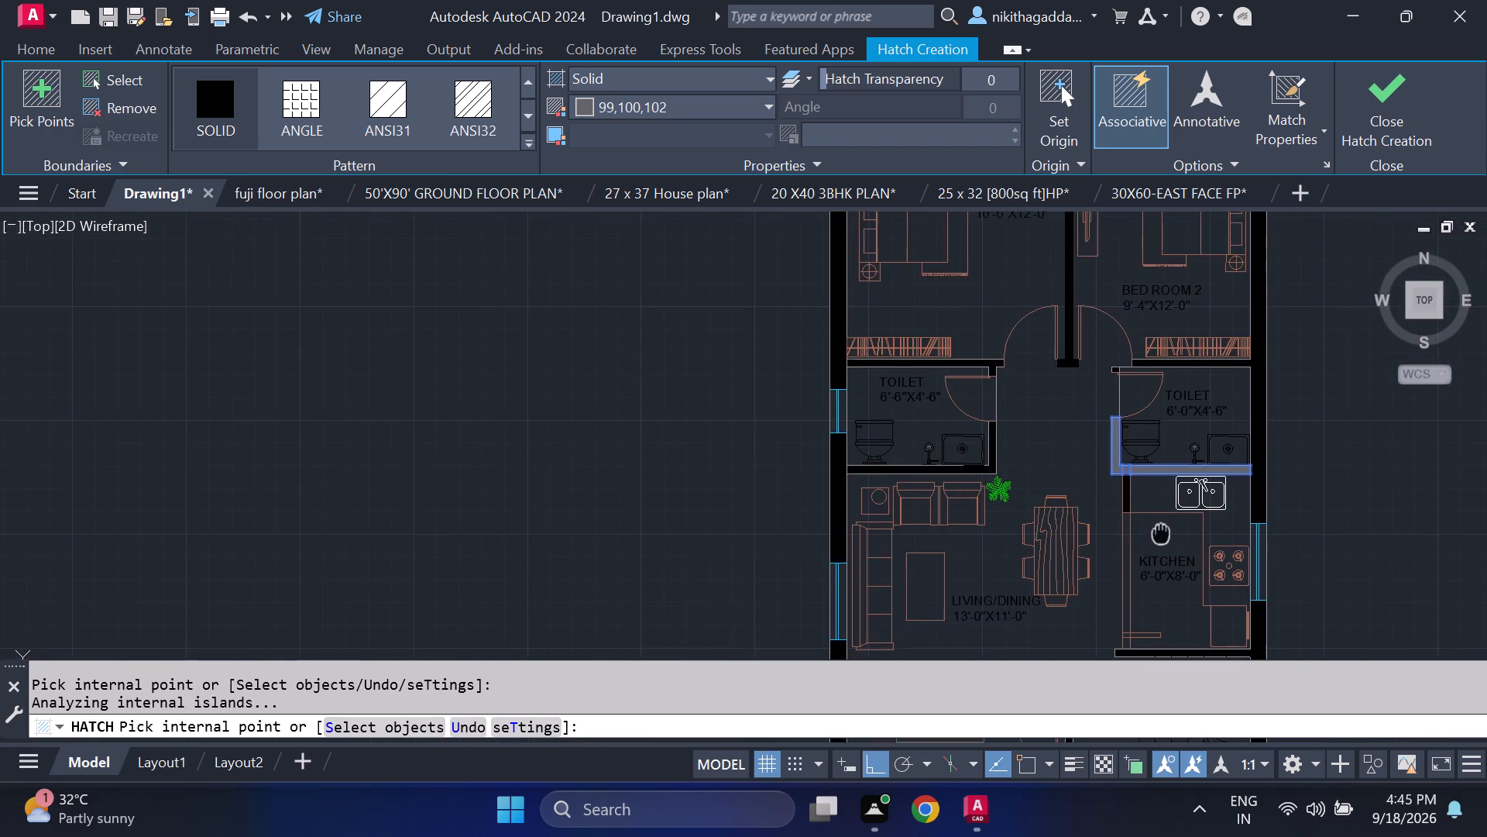
middle_drag(1159, 529, 1066, 243)
middle_drag(1017, 455, 990, 336)
scroll(959, 455, up, 1)
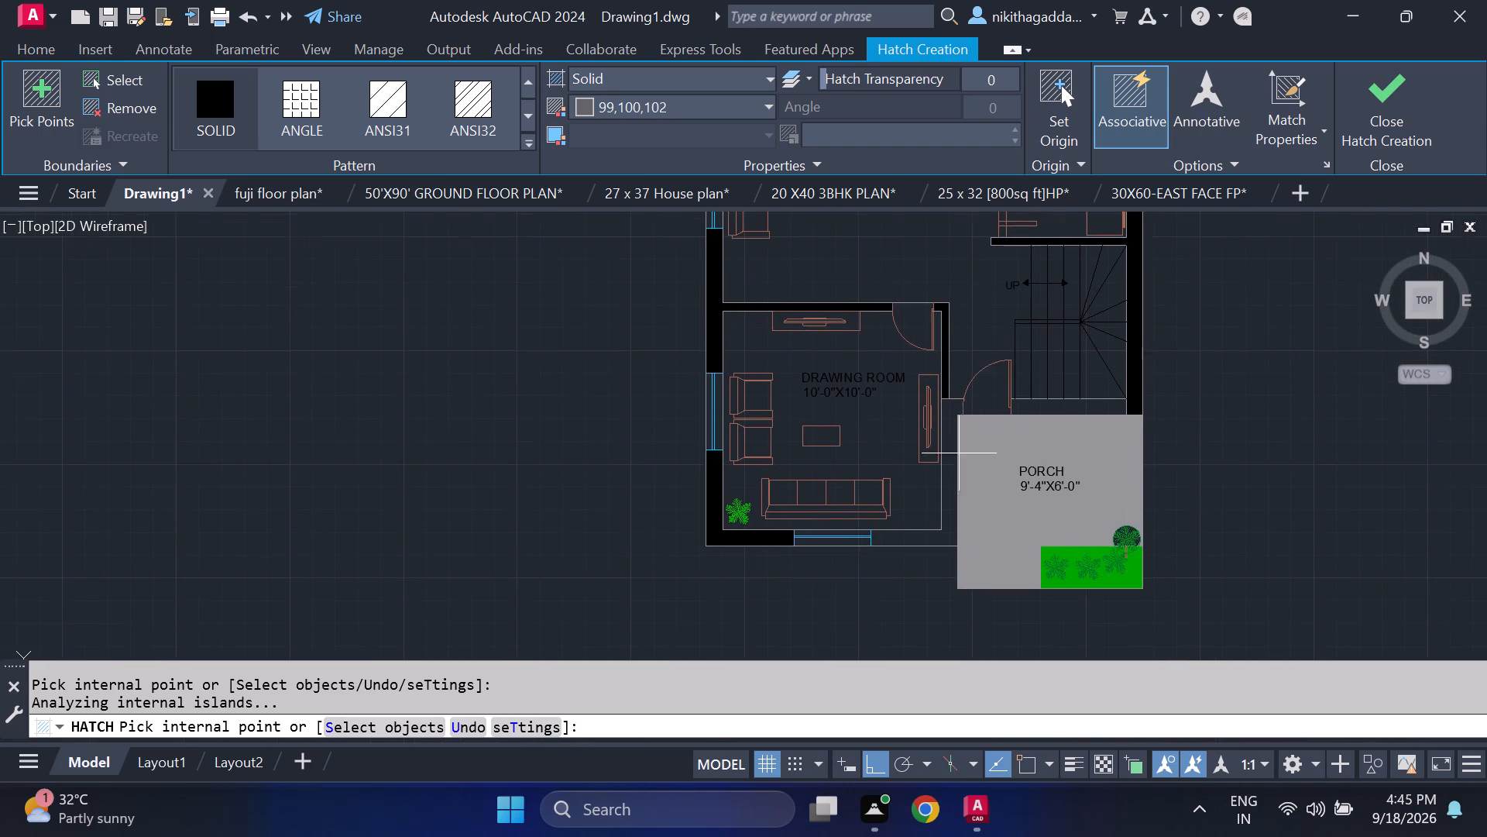
scroll(957, 461, up, 1)
click(946, 484)
click(1238, 331)
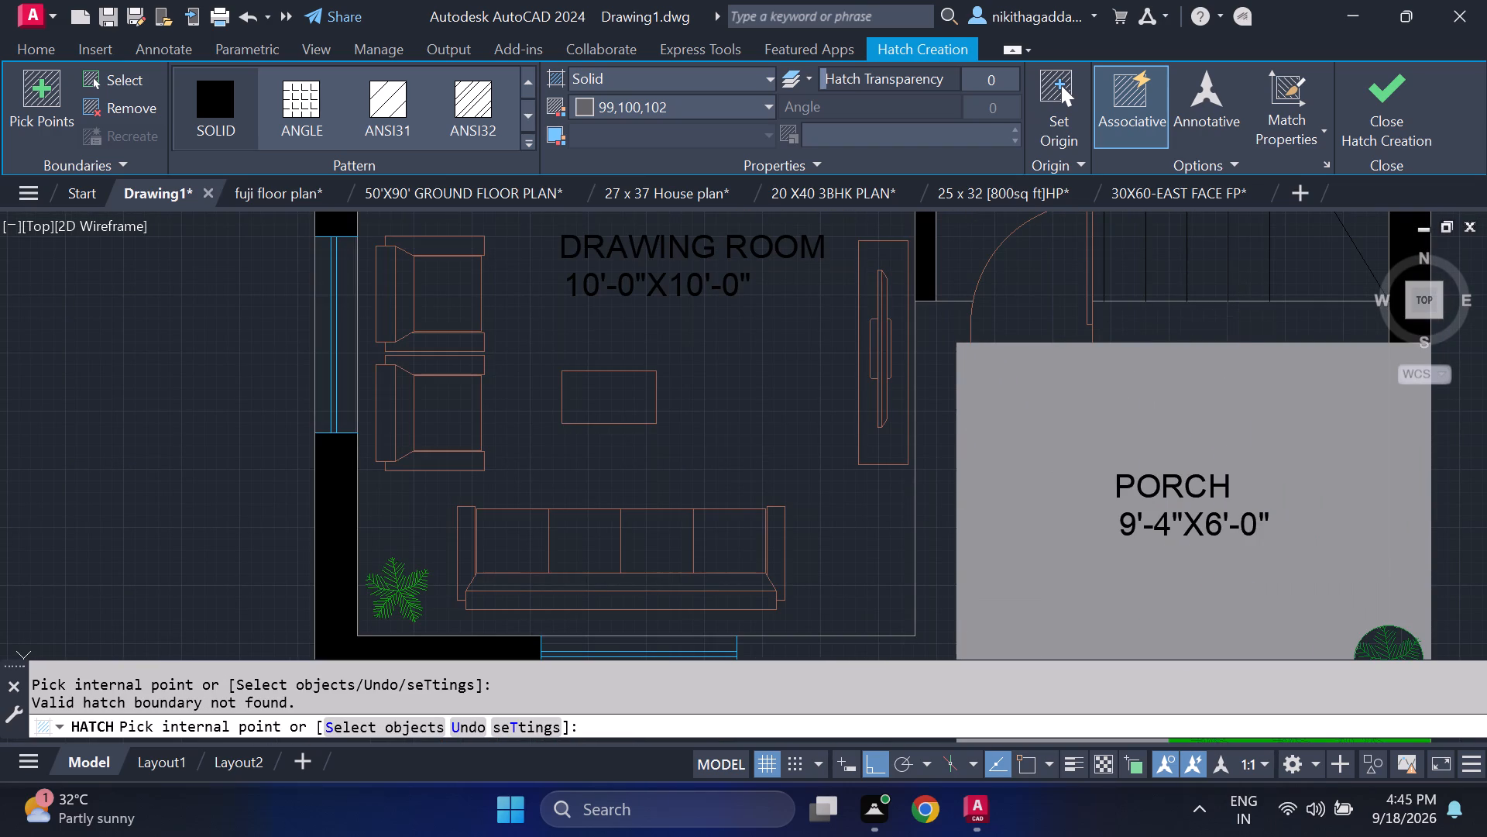
click(1395, 105)
Recolour the hatch of the 6'-0"X4'-6" toilet's south and west walls to black 0,0,0.
scroll(1145, 446, down, 2)
middle_drag(1142, 446, 1126, 600)
middle_drag(1150, 398, 1127, 557)
scroll(1073, 316, up, 1)
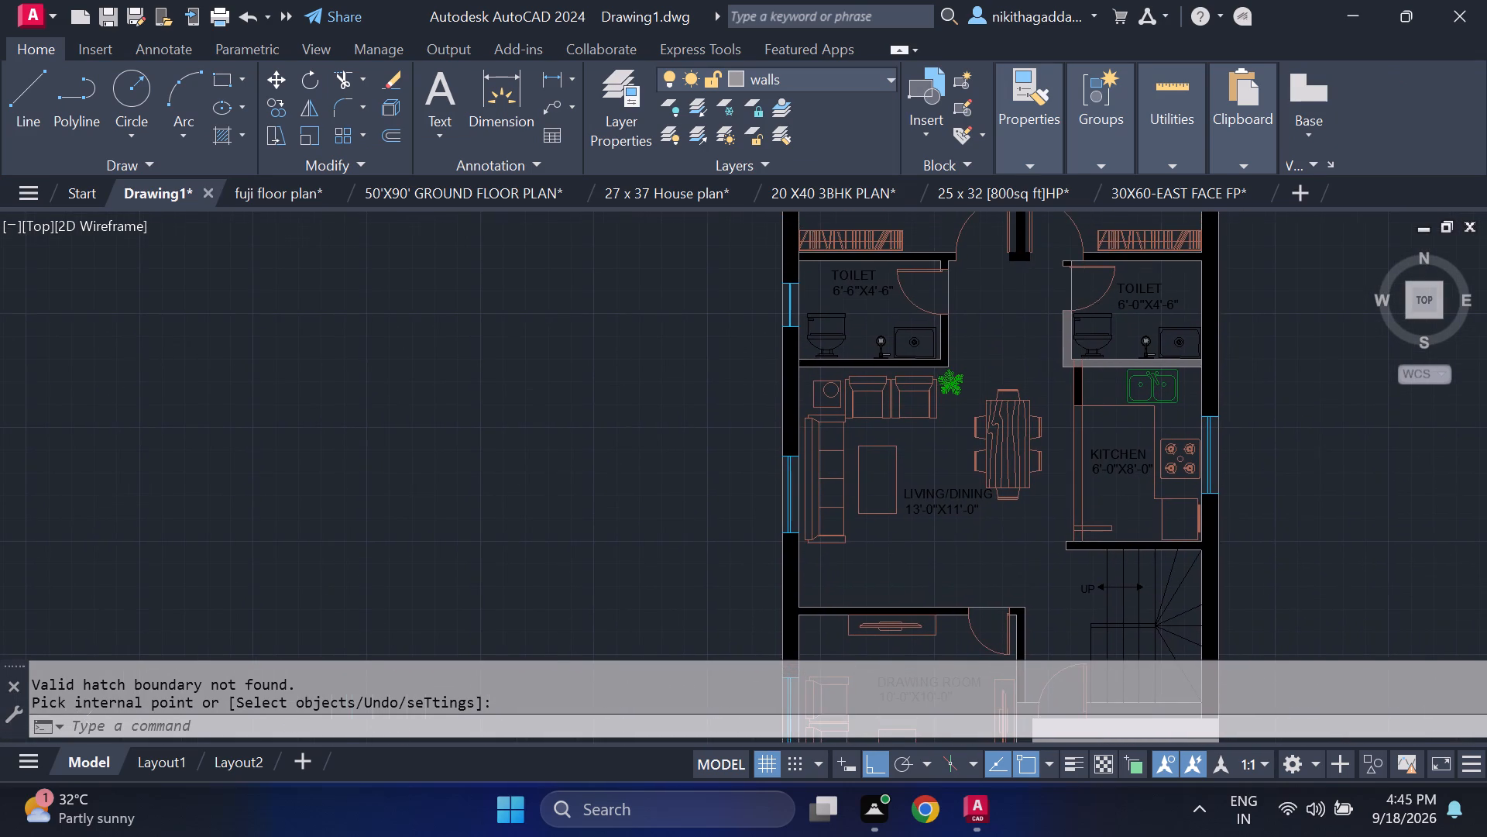
scroll(1072, 317, up, 1)
click(1062, 353)
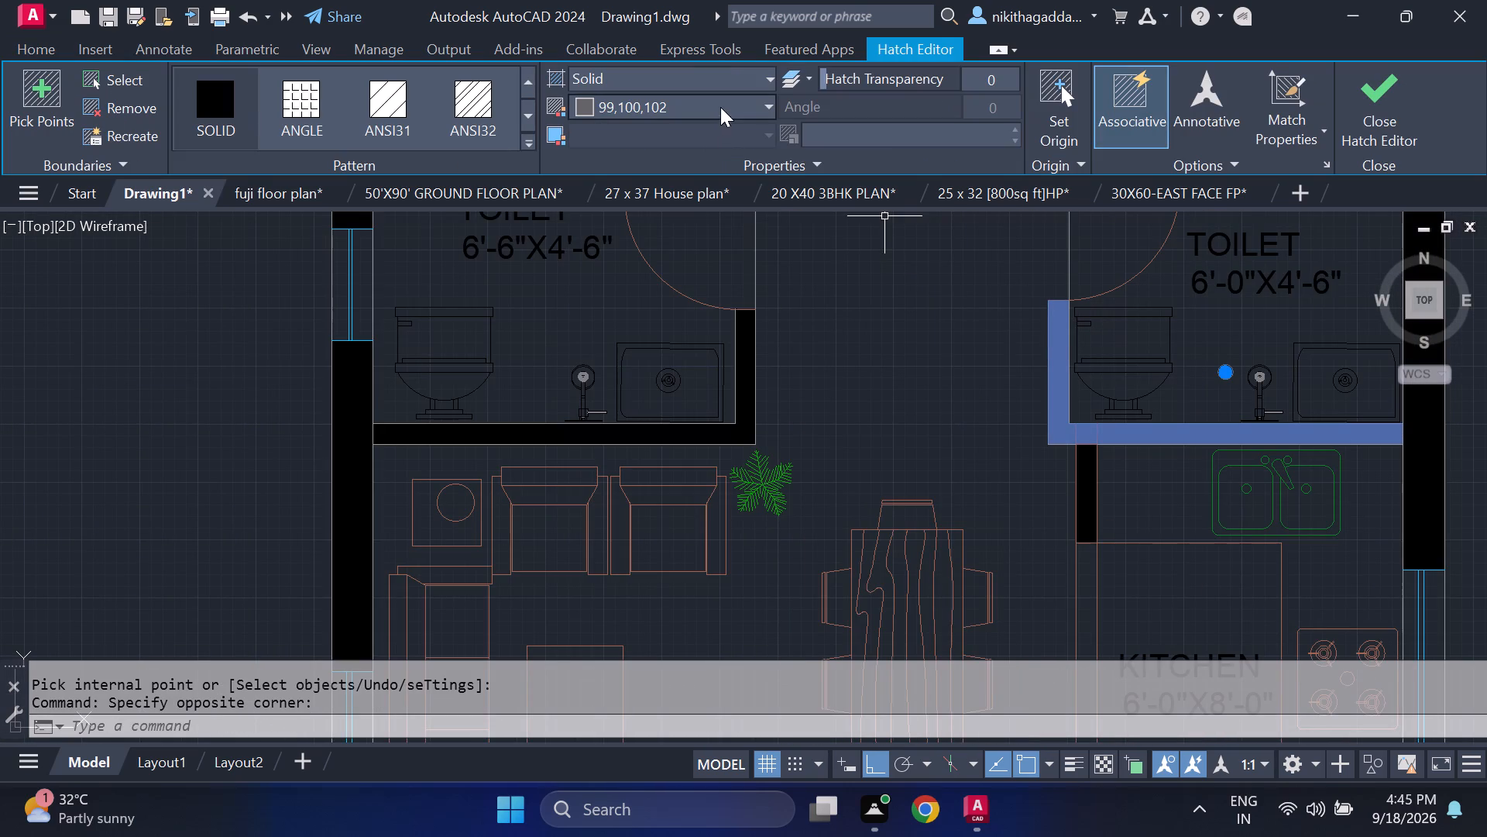
click(720, 107)
click(578, 183)
key(Escape)
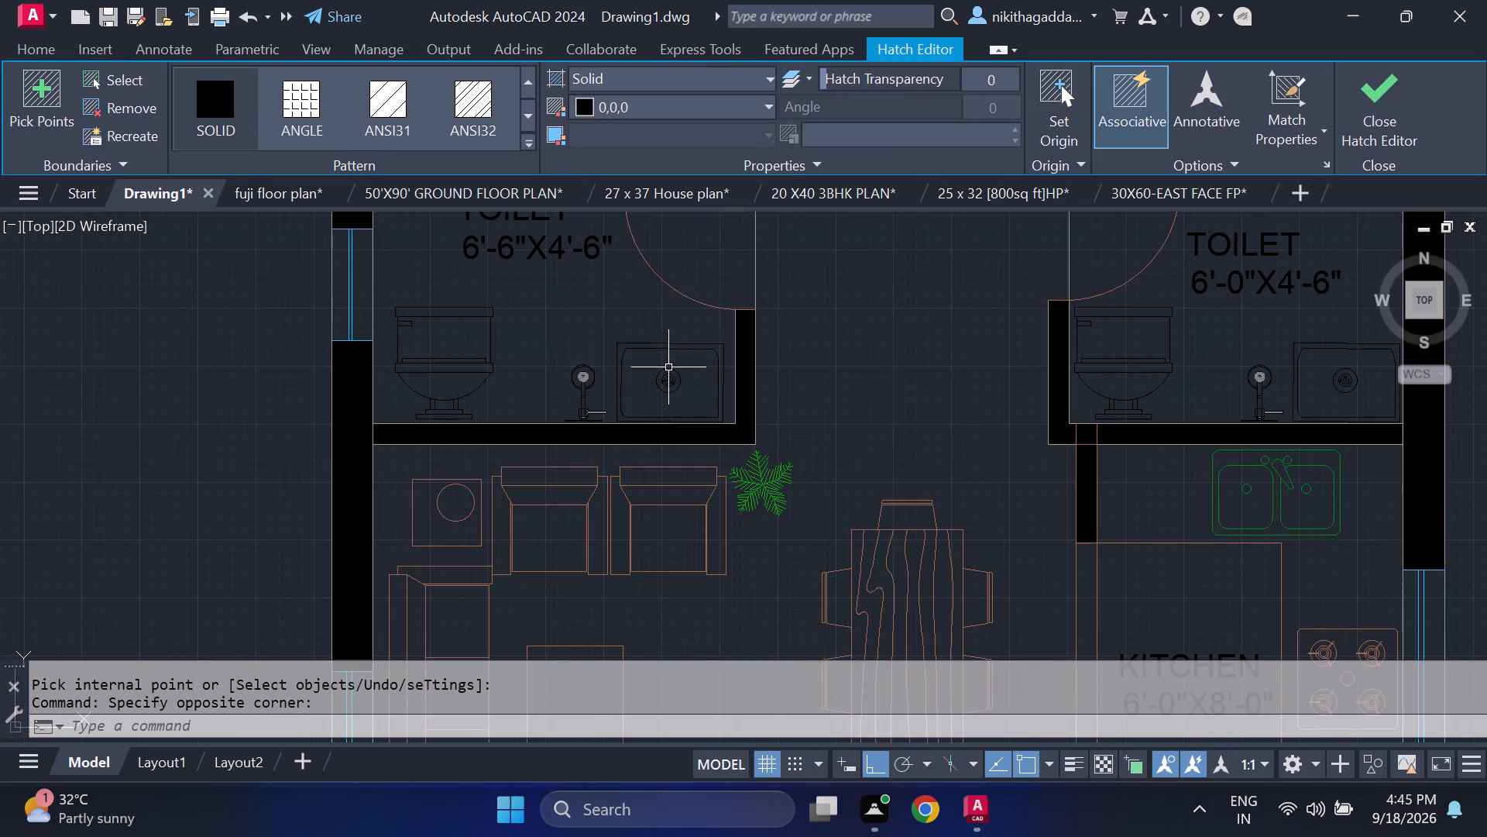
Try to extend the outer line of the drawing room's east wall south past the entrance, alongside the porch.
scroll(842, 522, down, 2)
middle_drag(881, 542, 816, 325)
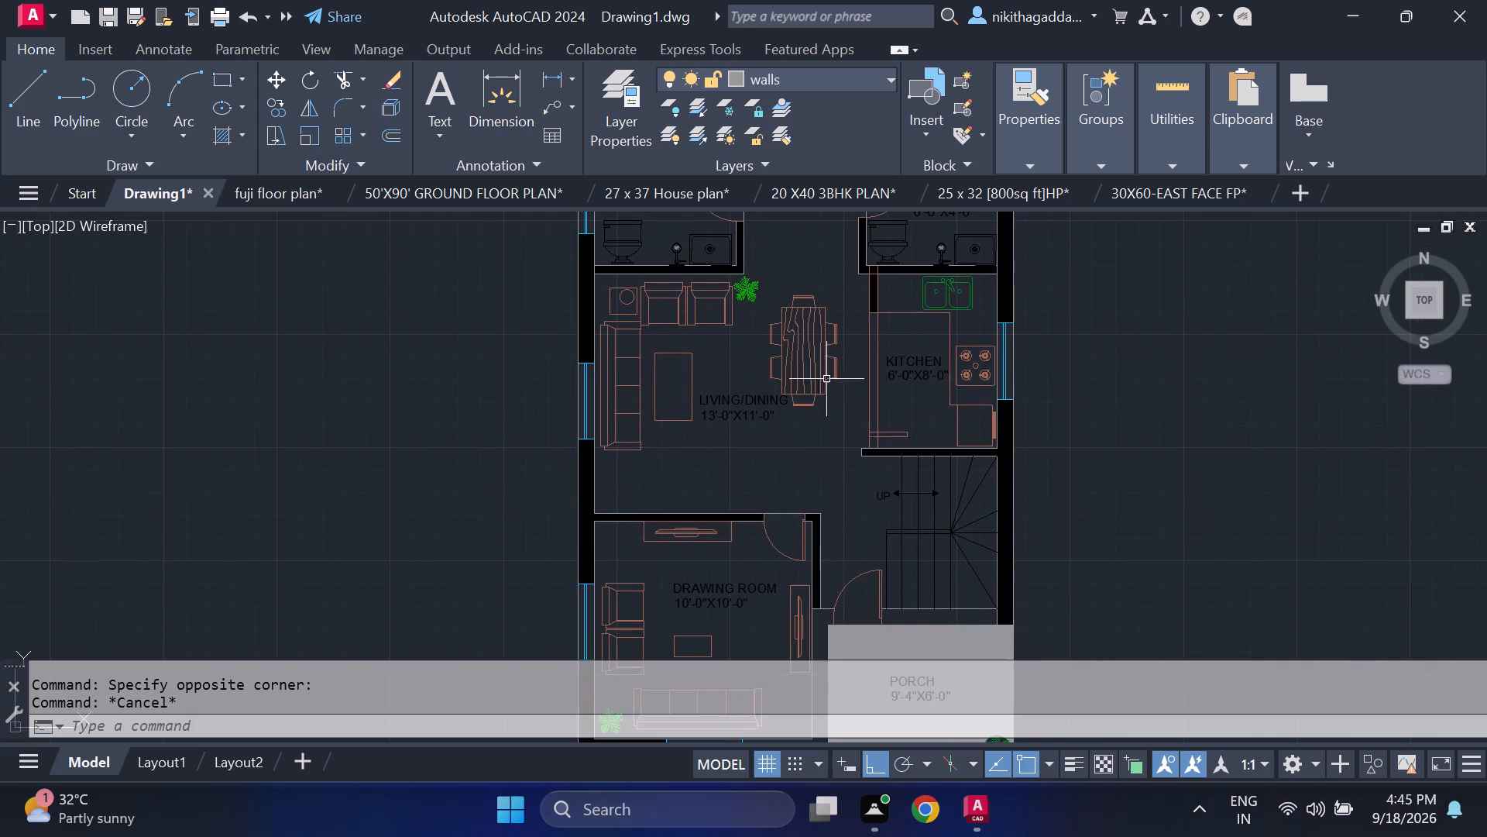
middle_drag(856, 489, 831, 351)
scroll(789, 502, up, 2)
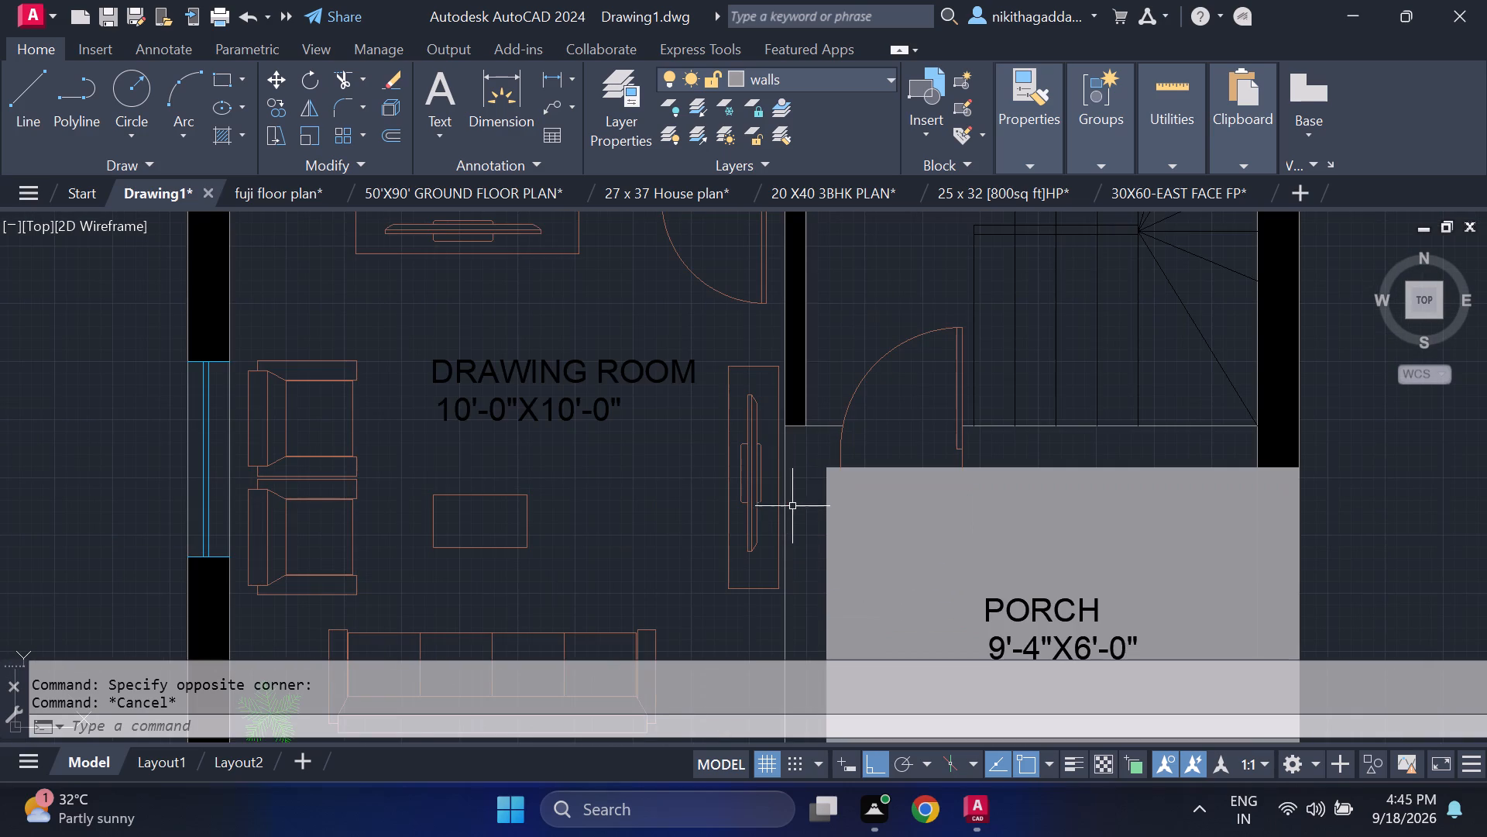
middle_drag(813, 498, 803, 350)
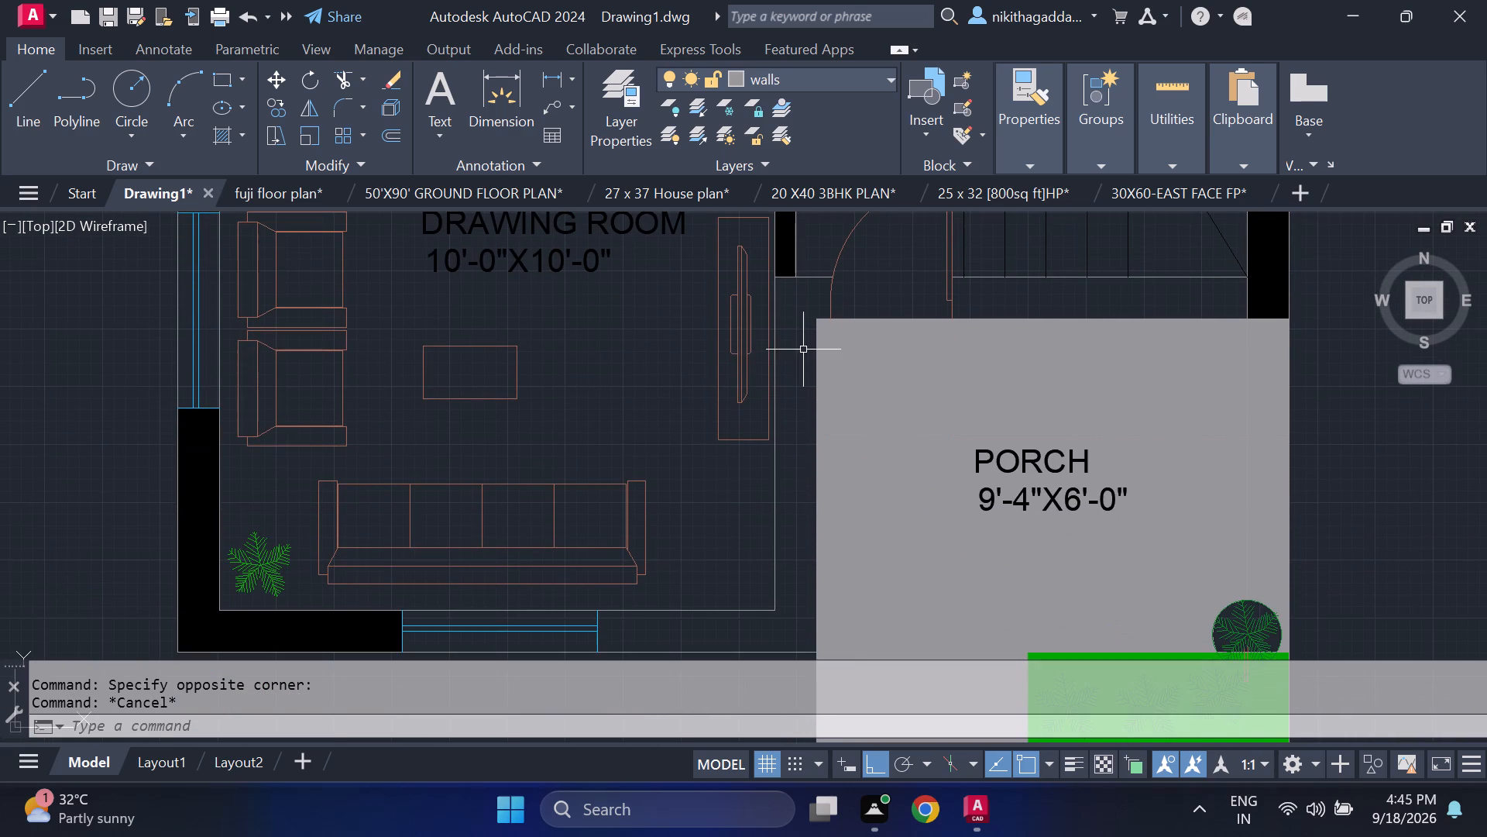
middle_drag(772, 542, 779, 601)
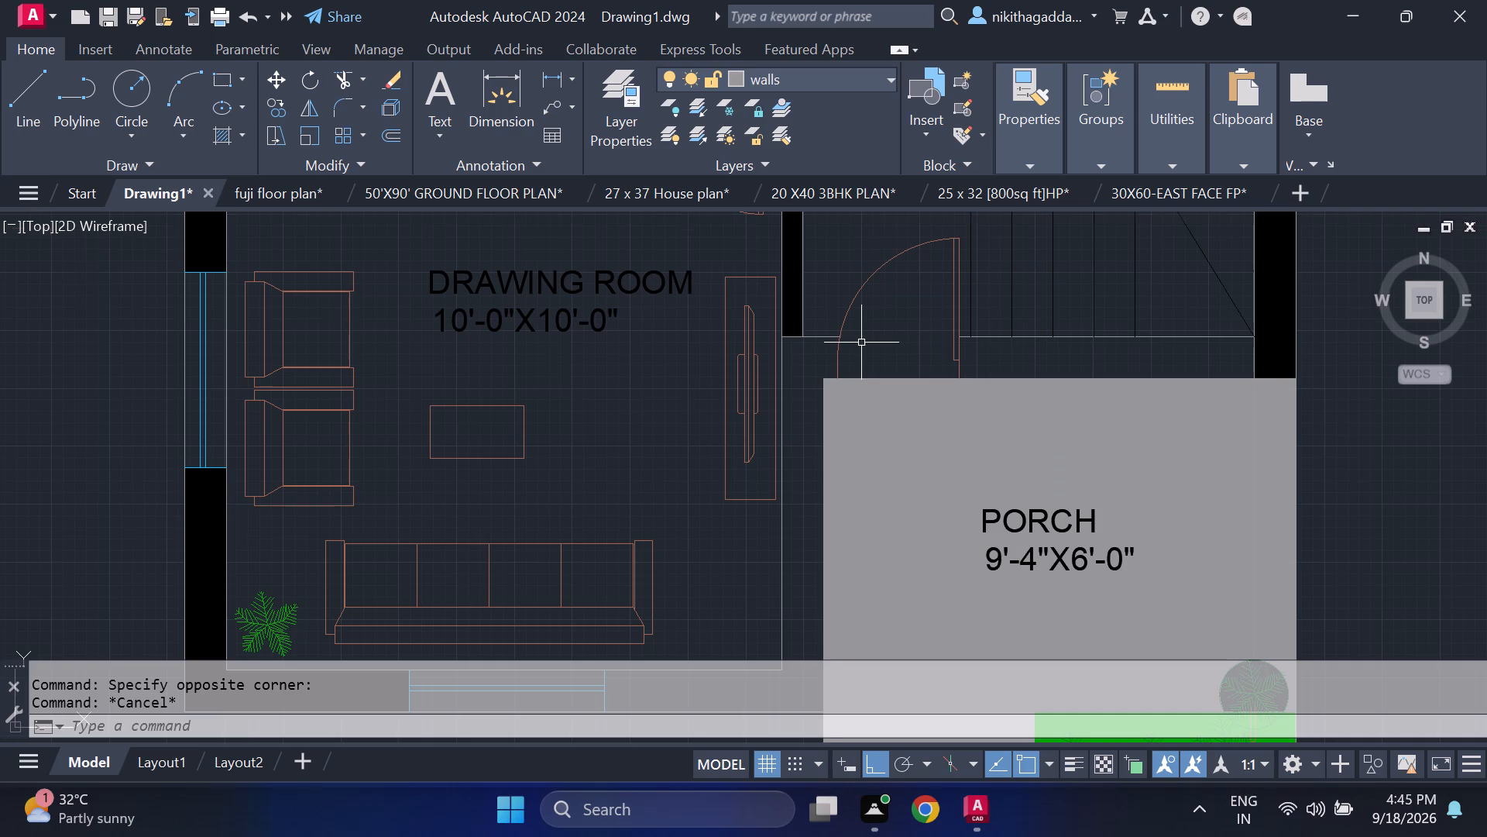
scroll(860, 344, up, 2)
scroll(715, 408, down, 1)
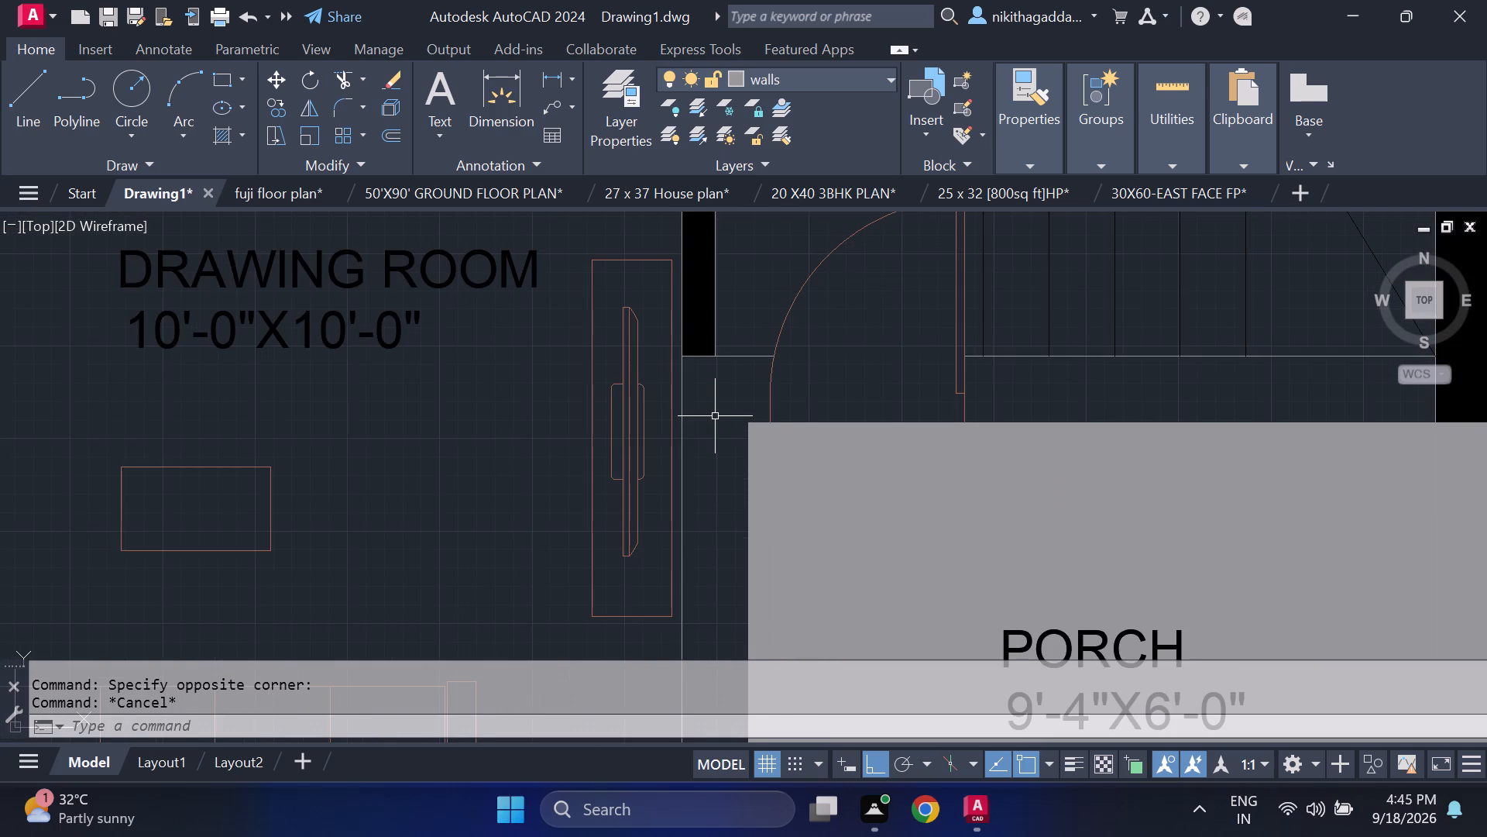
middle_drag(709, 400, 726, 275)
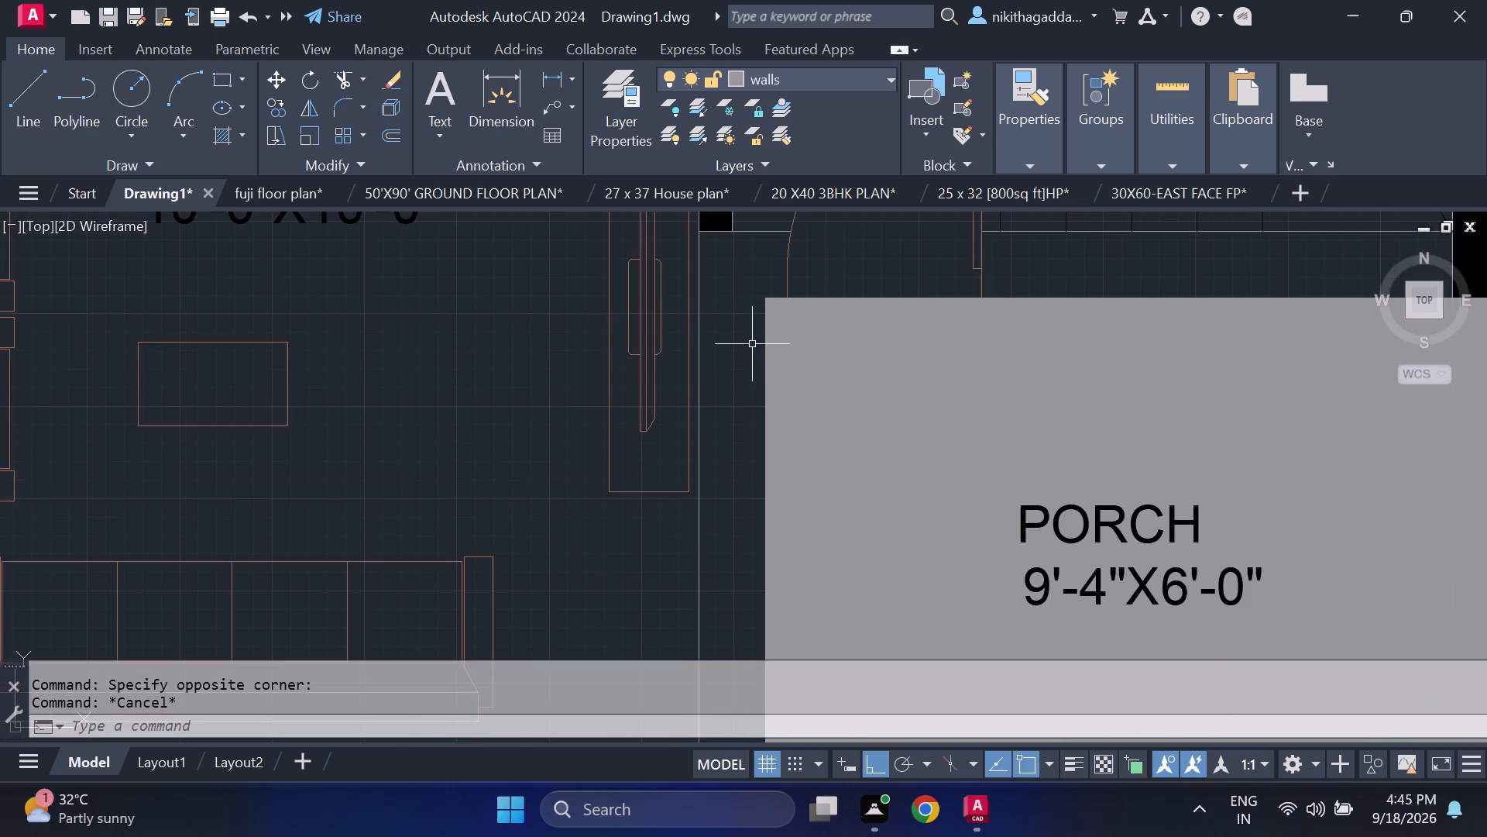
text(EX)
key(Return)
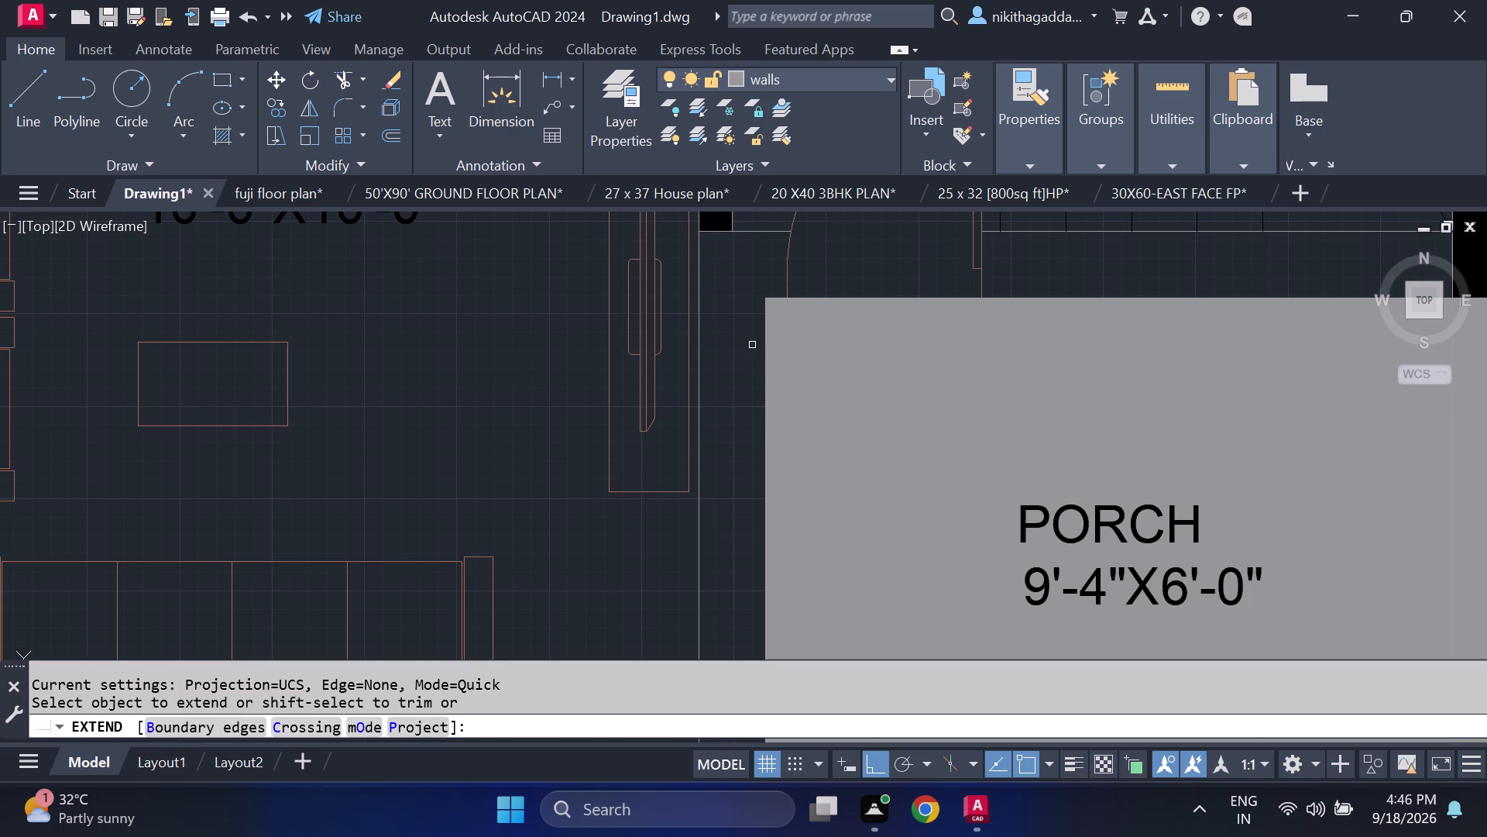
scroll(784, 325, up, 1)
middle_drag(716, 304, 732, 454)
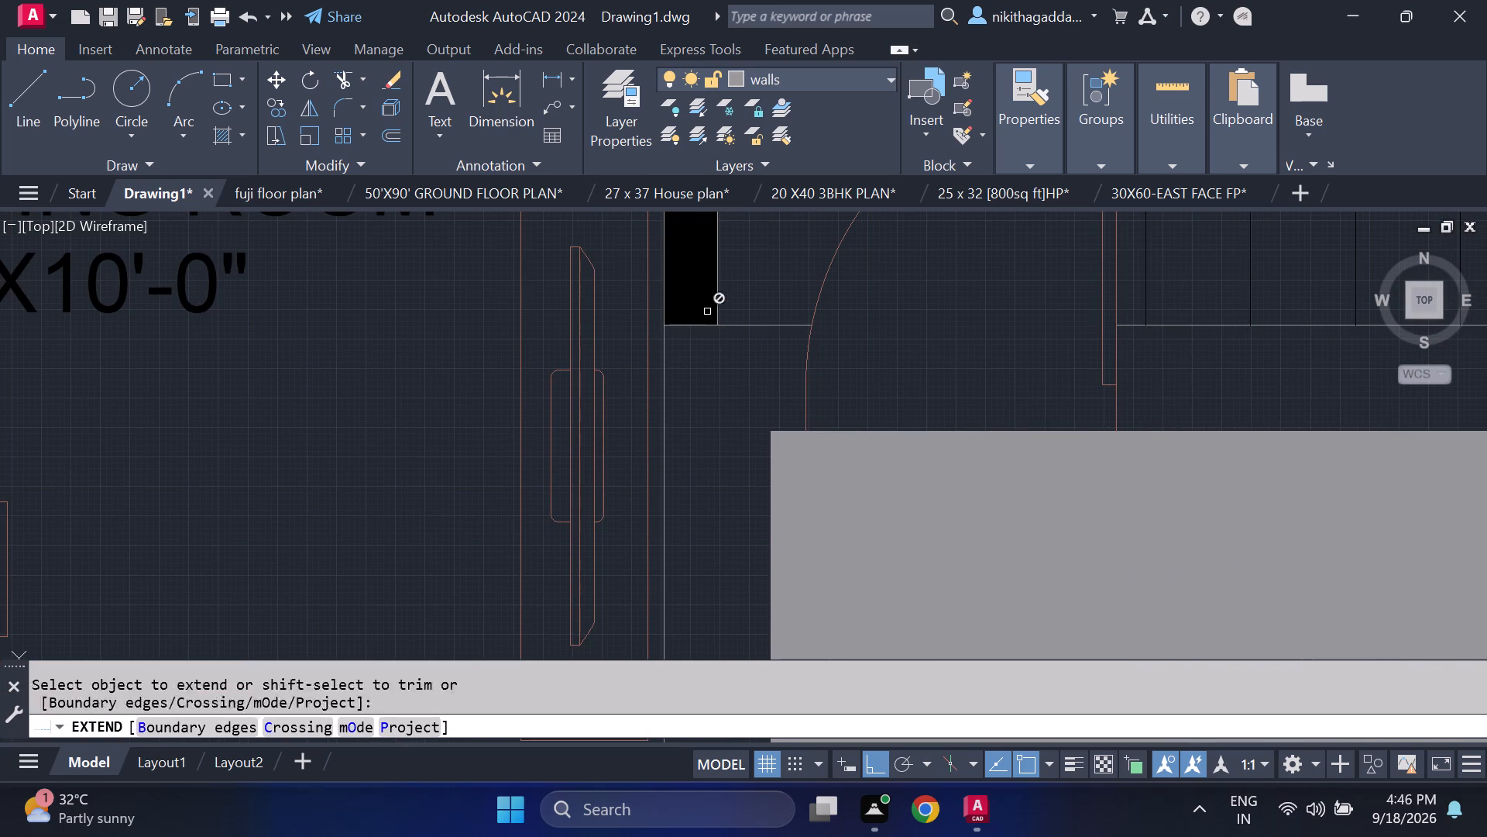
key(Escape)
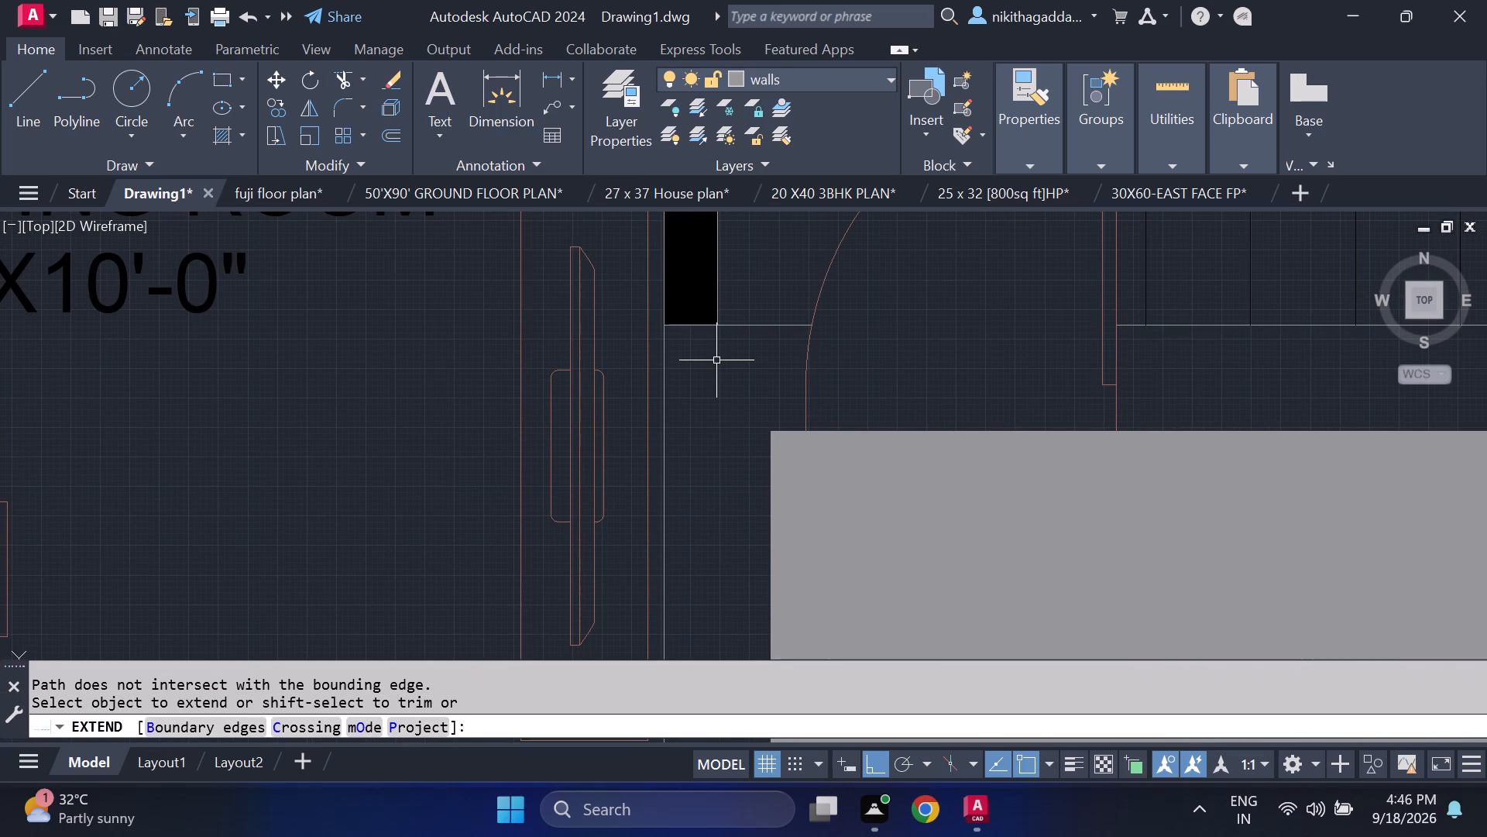
Draw the outer line of the drawing room's east wall from the filled segment's southeast corner straight down to the south wall's outer line.
key(l)
key(Return)
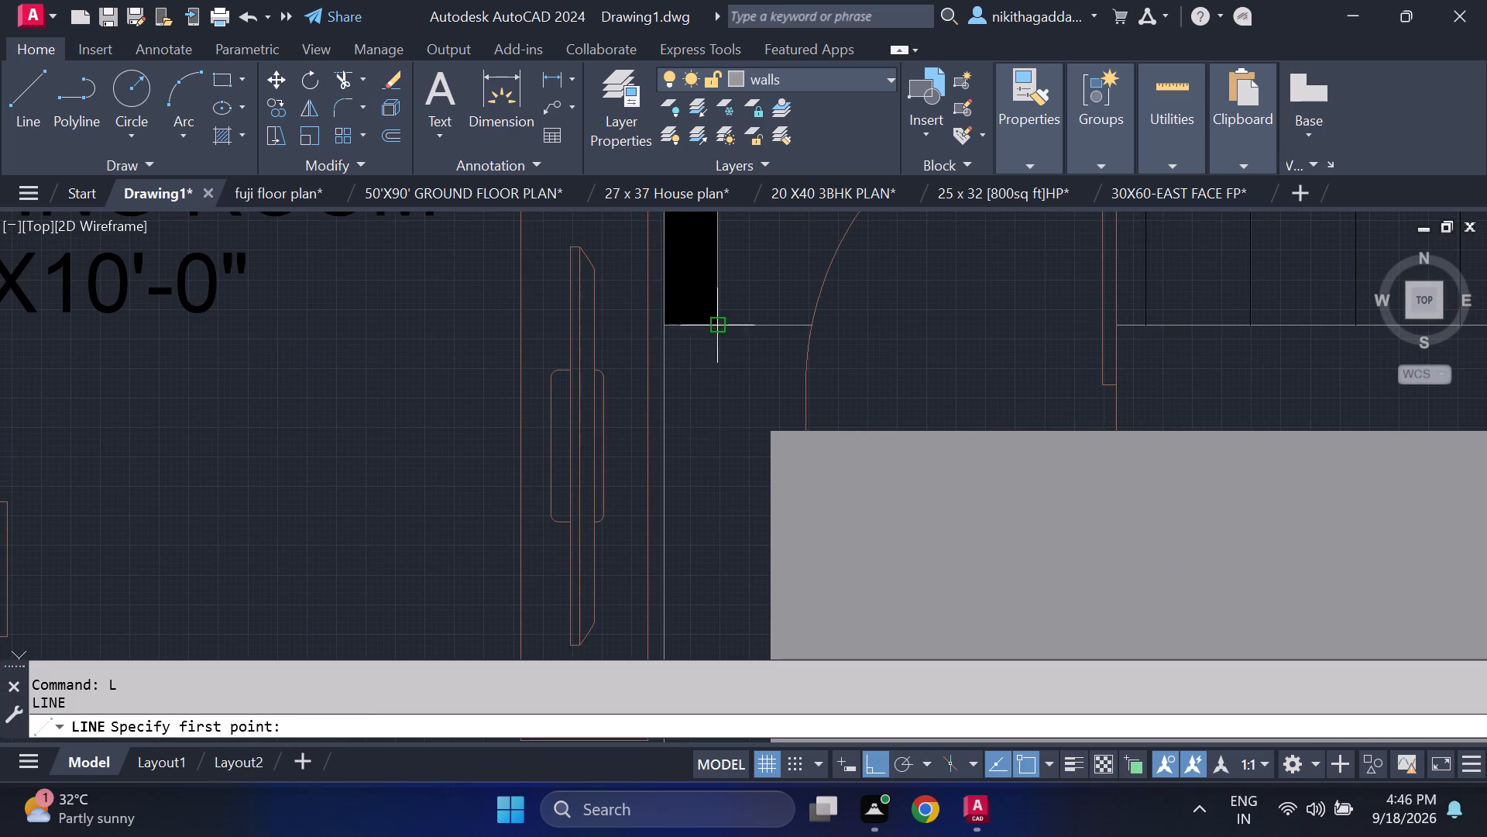
click(711, 329)
scroll(710, 611, down, 1)
middle_drag(705, 600, 702, 560)
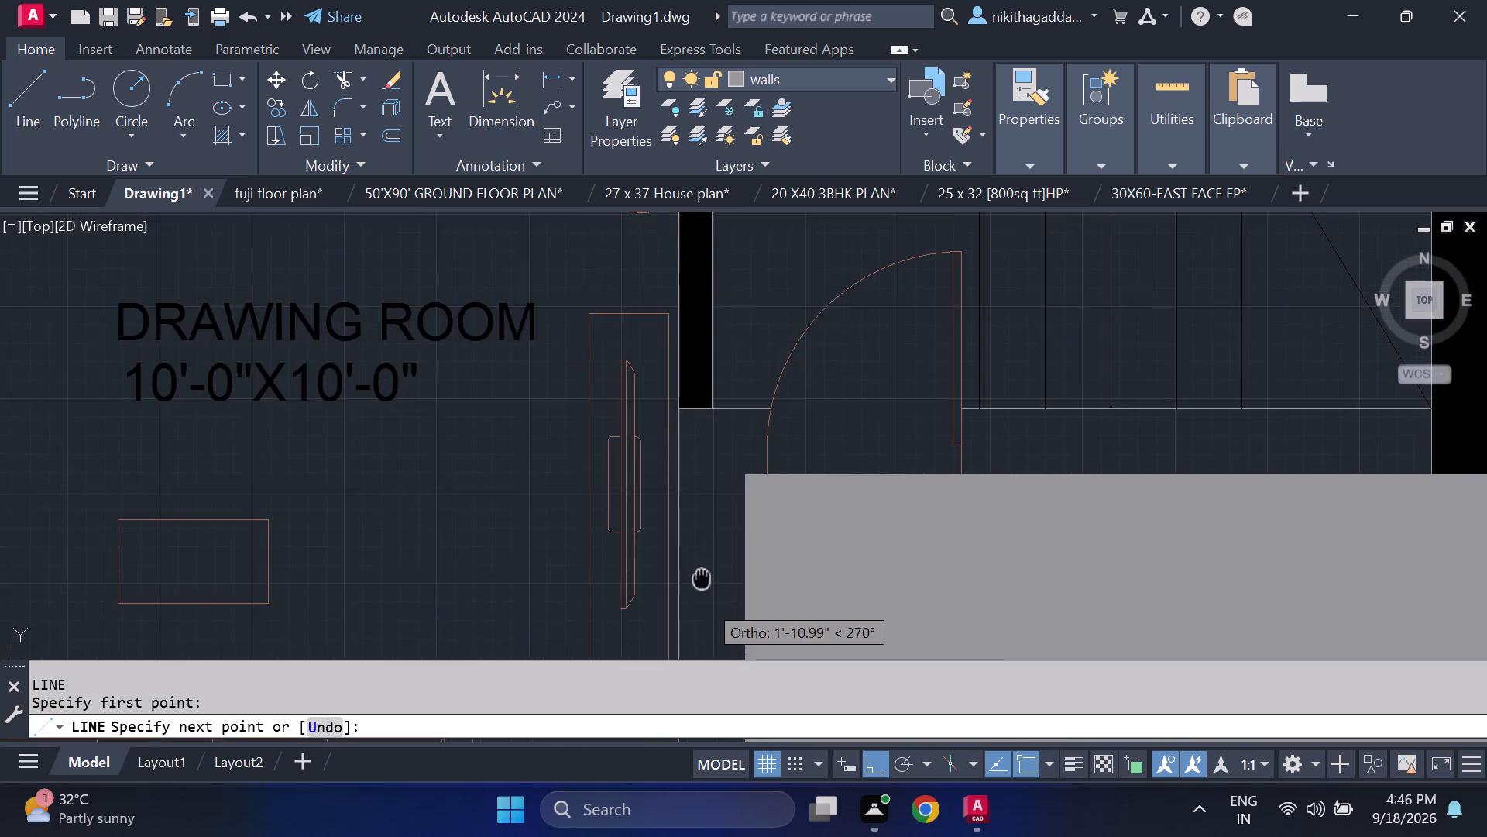
middle_drag(702, 560, 702, 239)
scroll(655, 509, down, 1)
middle_drag(672, 598, 680, 511)
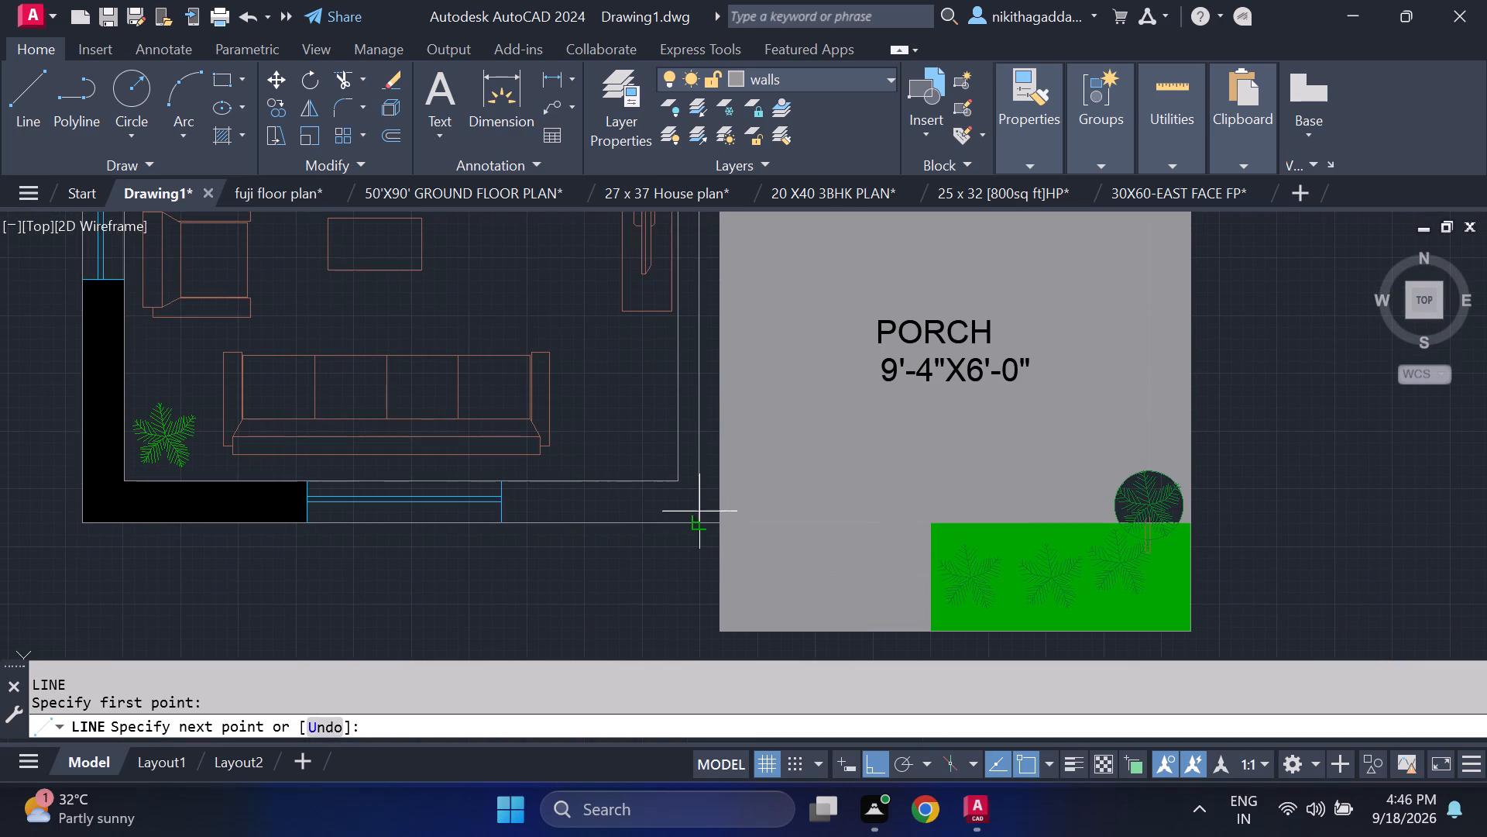
click(699, 525)
key(Escape)
Hatch the drawing room's east wall and the south wall segment east of its window with a Solid pattern in 99,100,102.
middle_drag(862, 484, 892, 692)
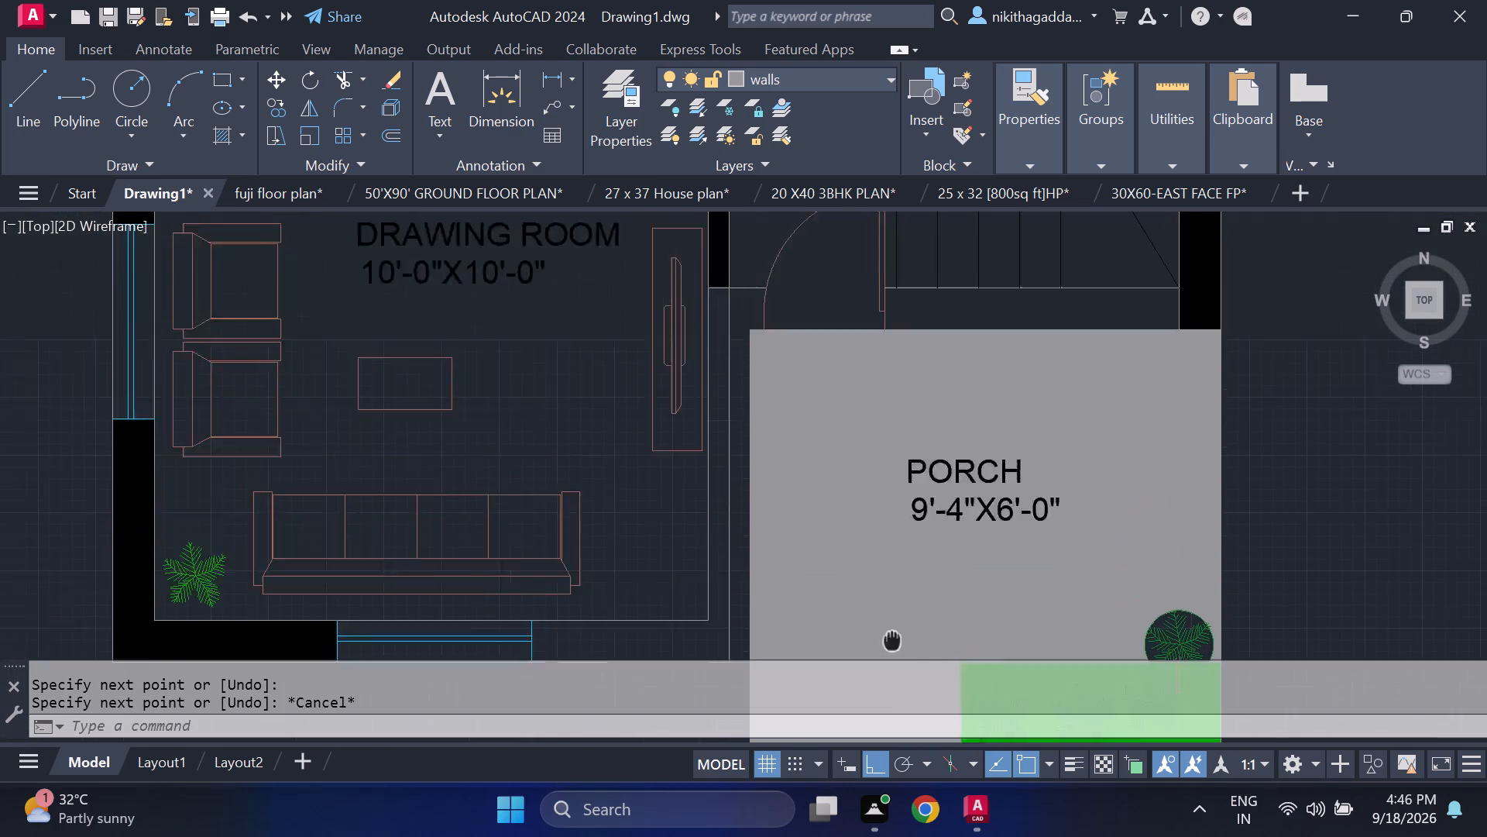
middle_drag(892, 692, 892, 757)
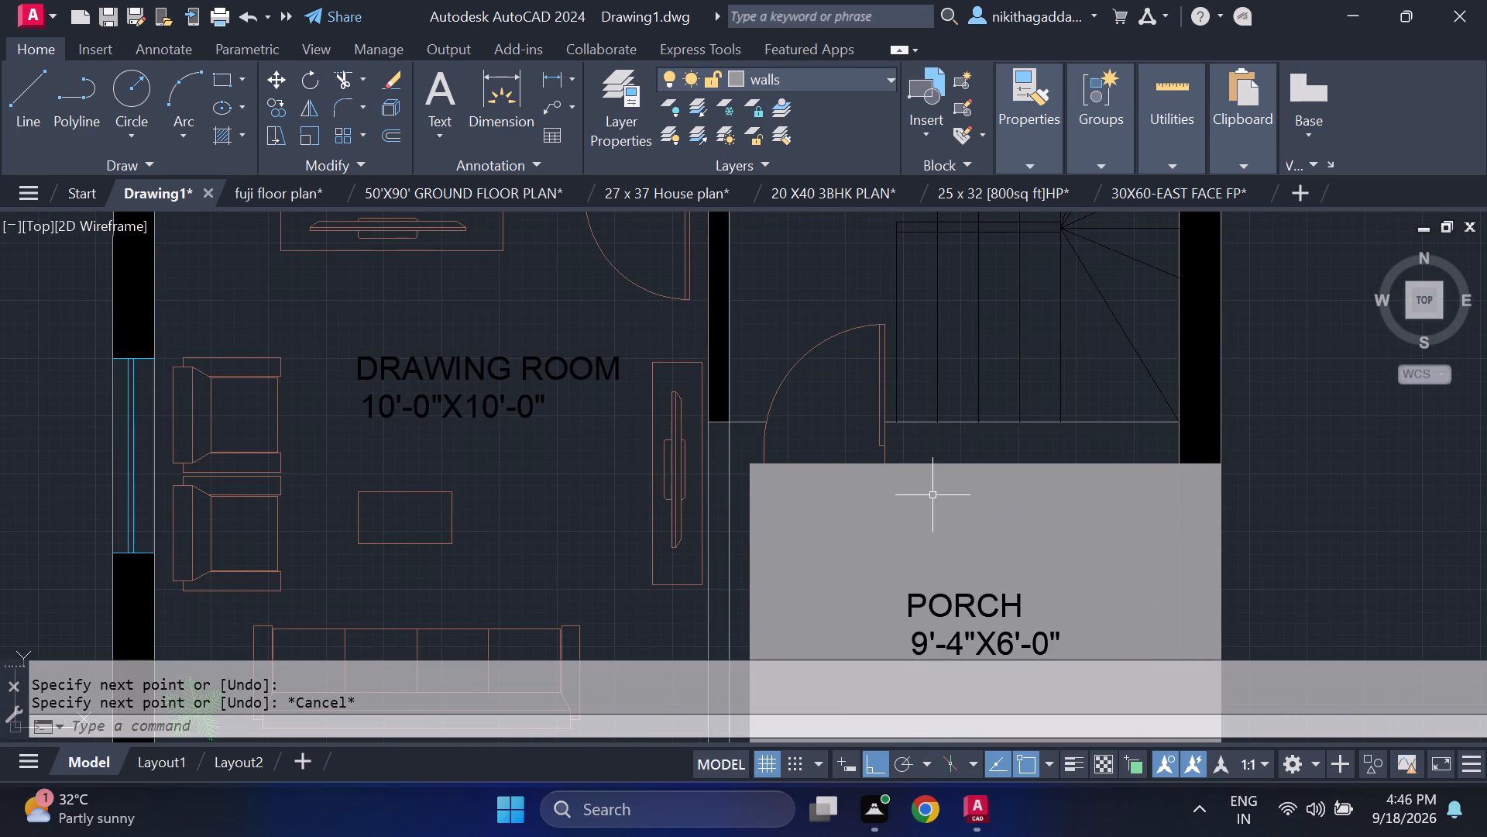
text(HATCH)
key(Return)
click(723, 505)
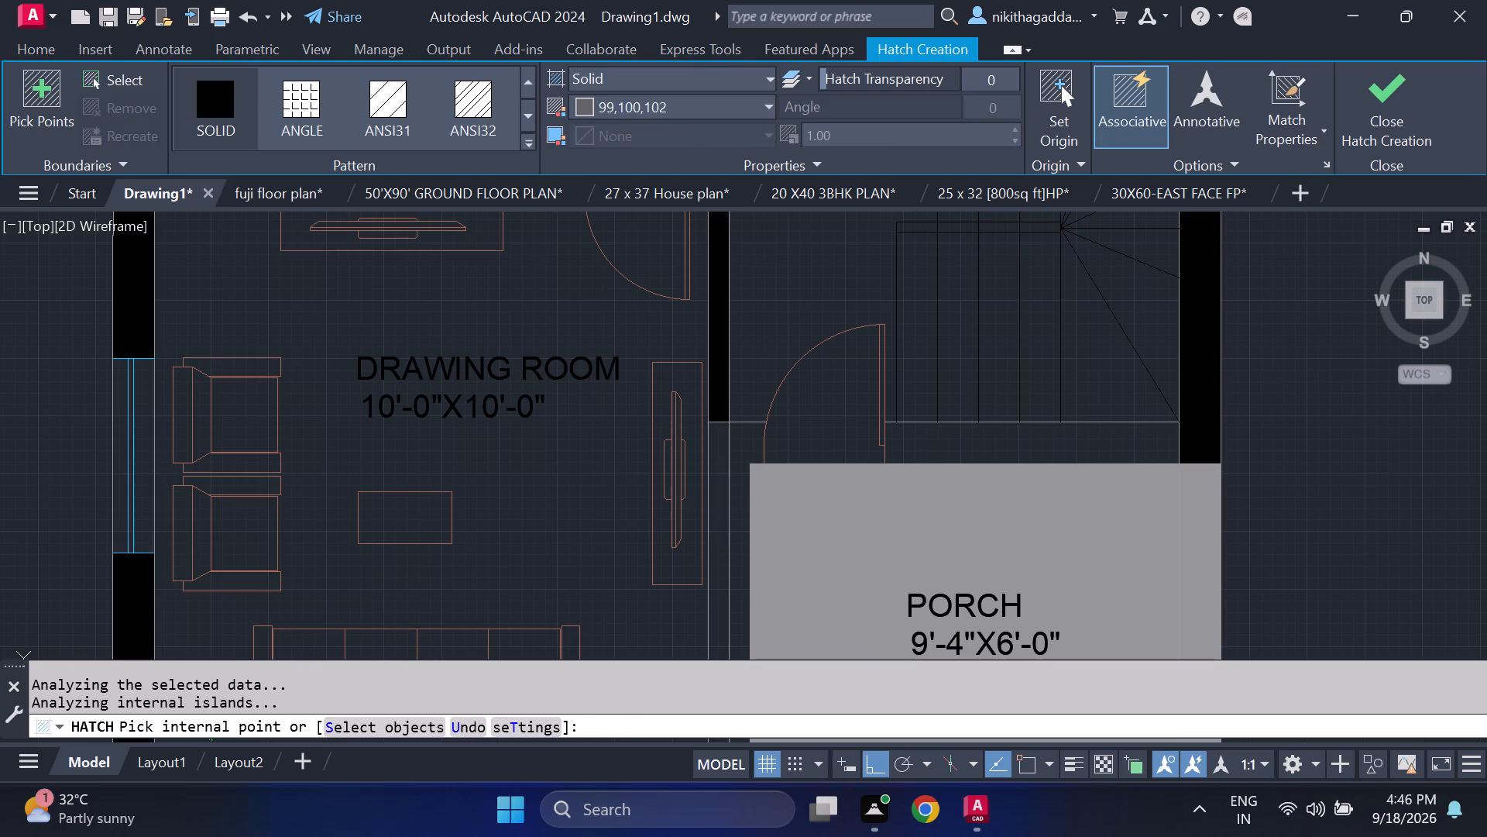
click(742, 522)
click(742, 522)
middle_drag(748, 549, 754, 294)
scroll(737, 486, down, 1)
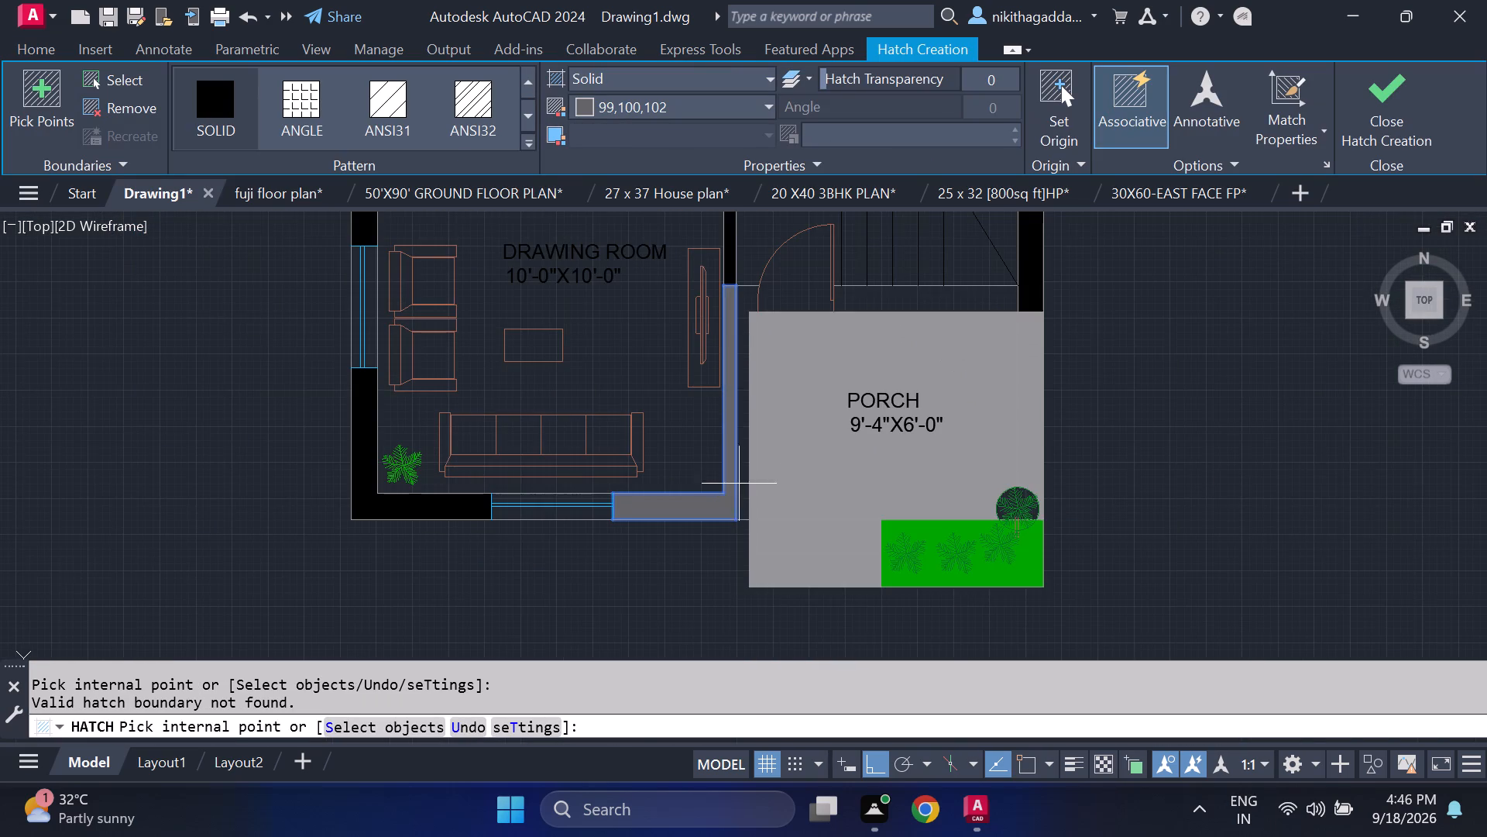
middle_drag(764, 375, 757, 487)
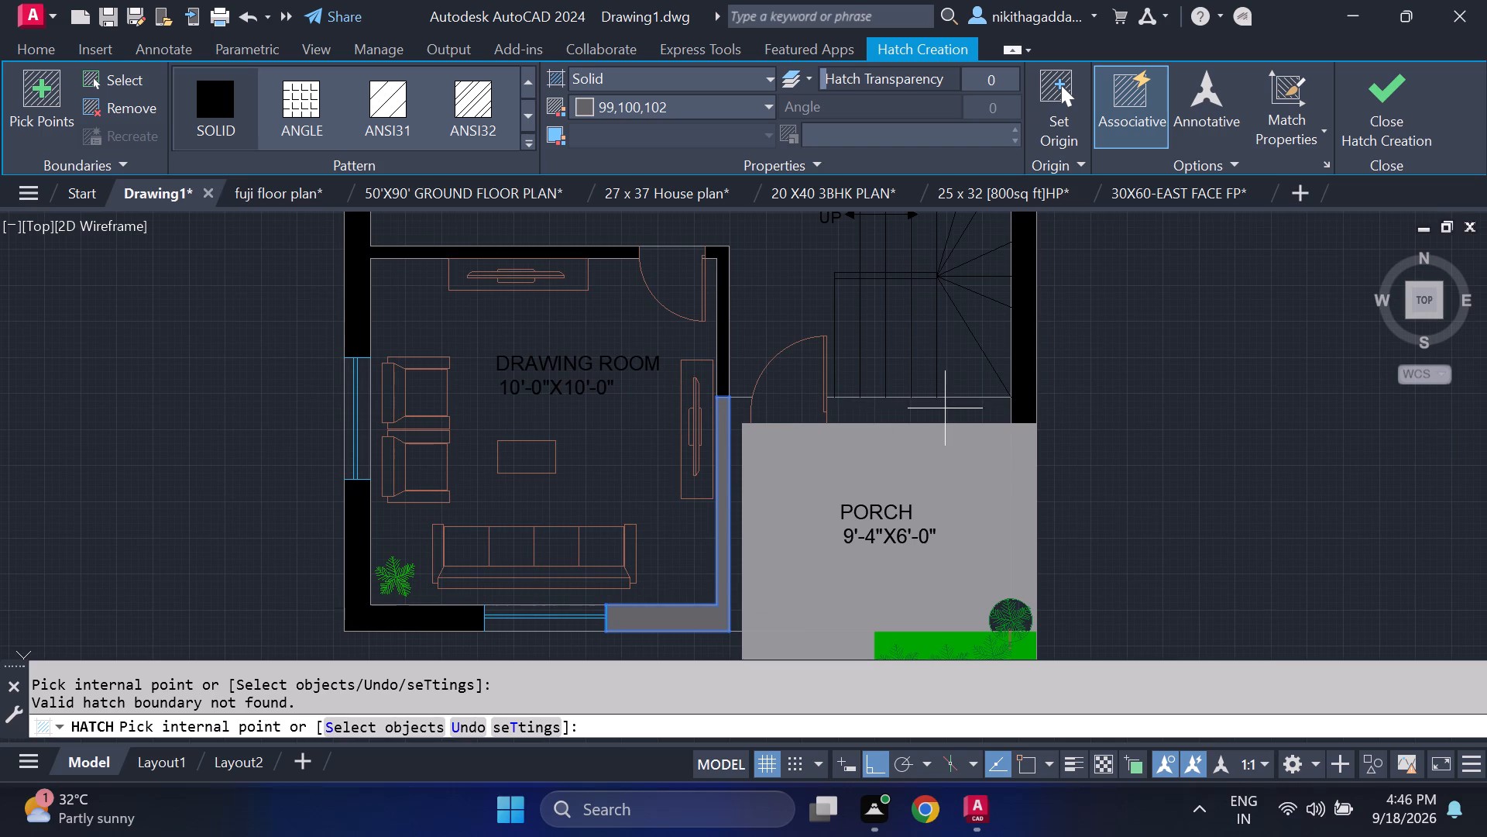
click(945, 409)
click(739, 414)
click(1392, 124)
Recolour the hatch of the drawing room's east wall and adjoining south wall segment to black 0,0,0.
scroll(733, 615, up, 2)
click(719, 577)
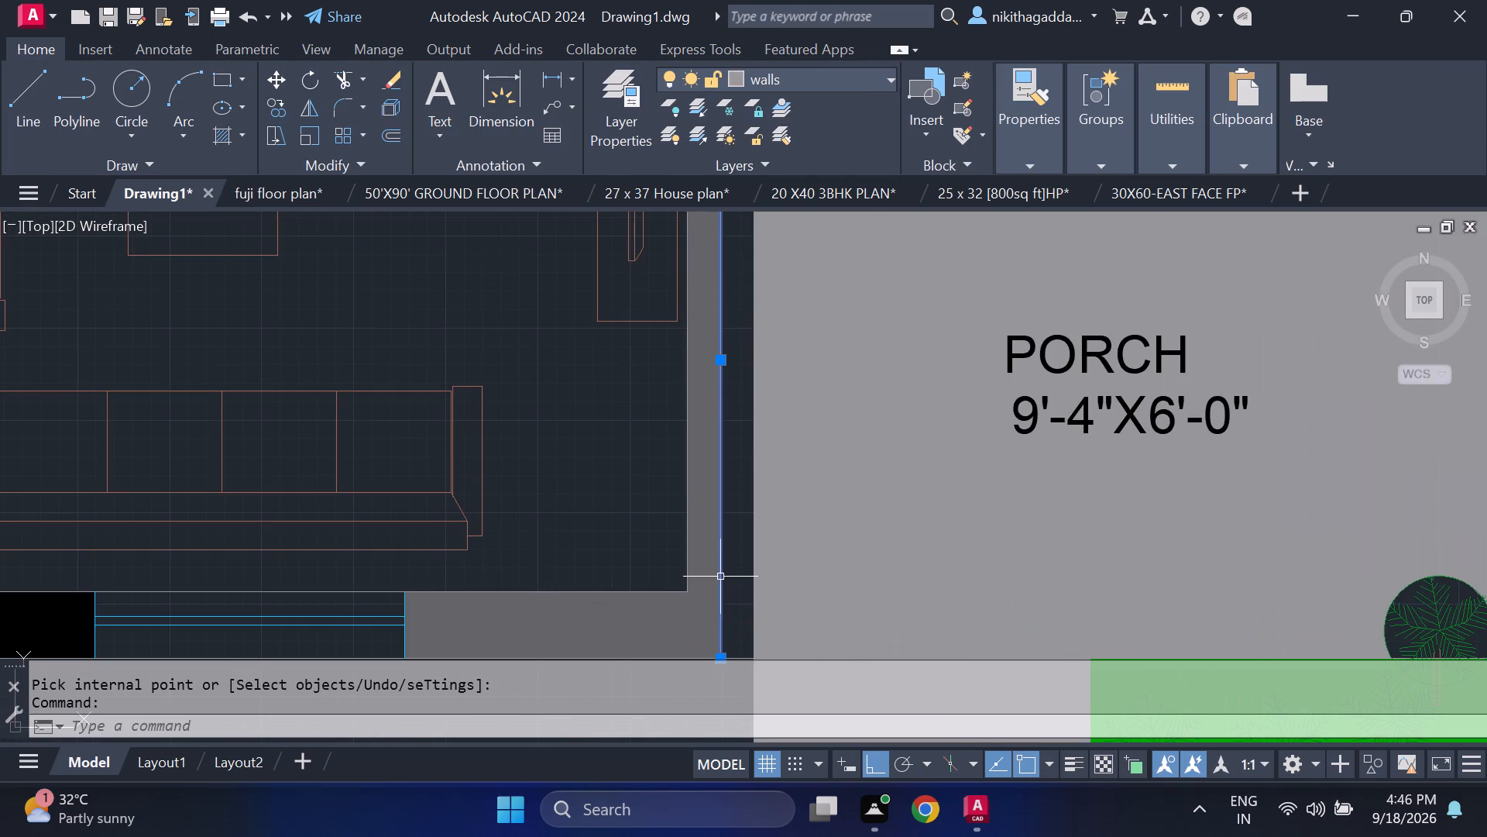
key(Escape)
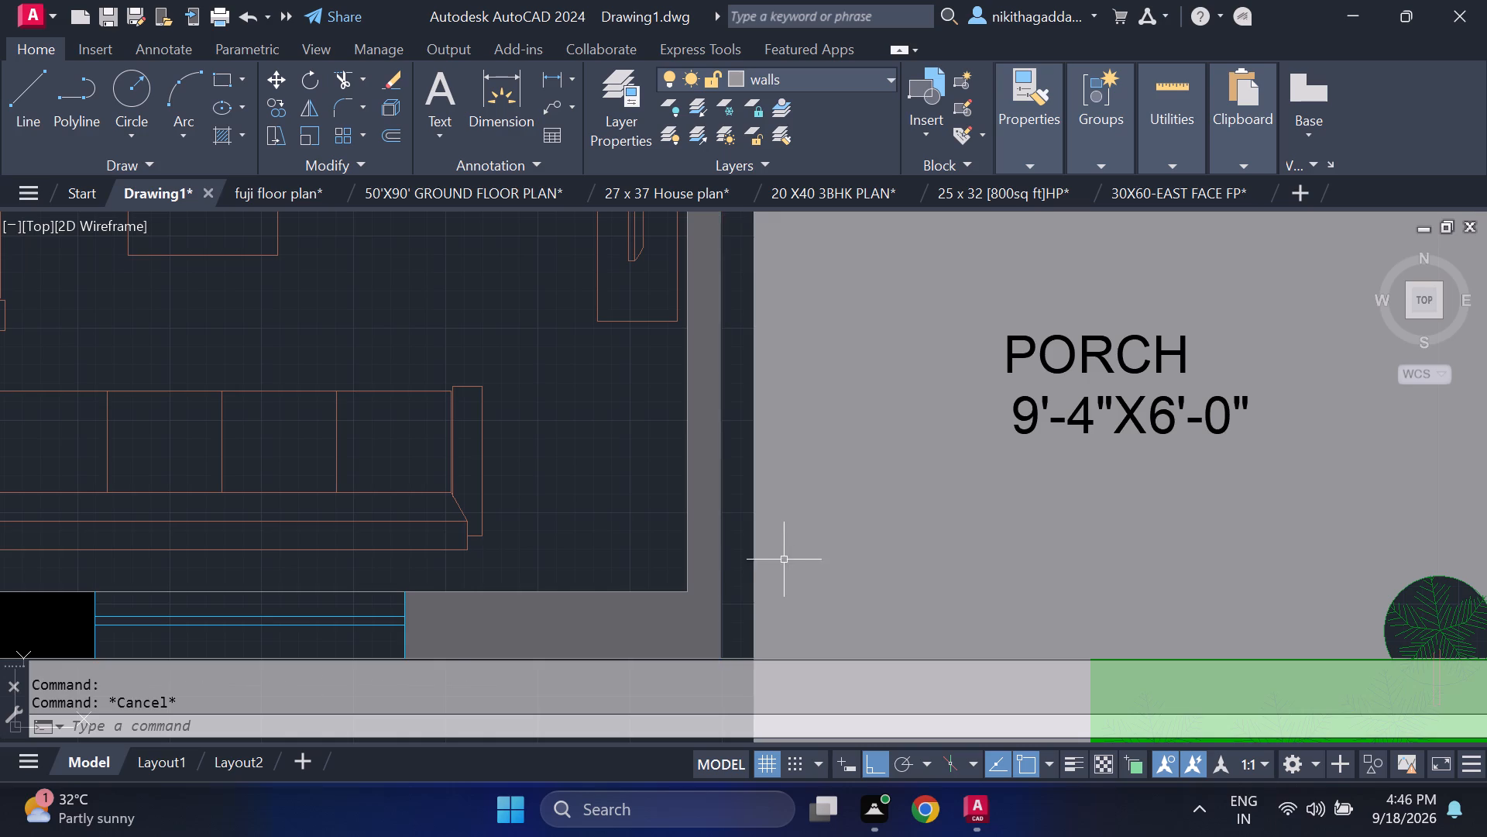
scroll(757, 572, down, 4)
scroll(754, 565, up, 2)
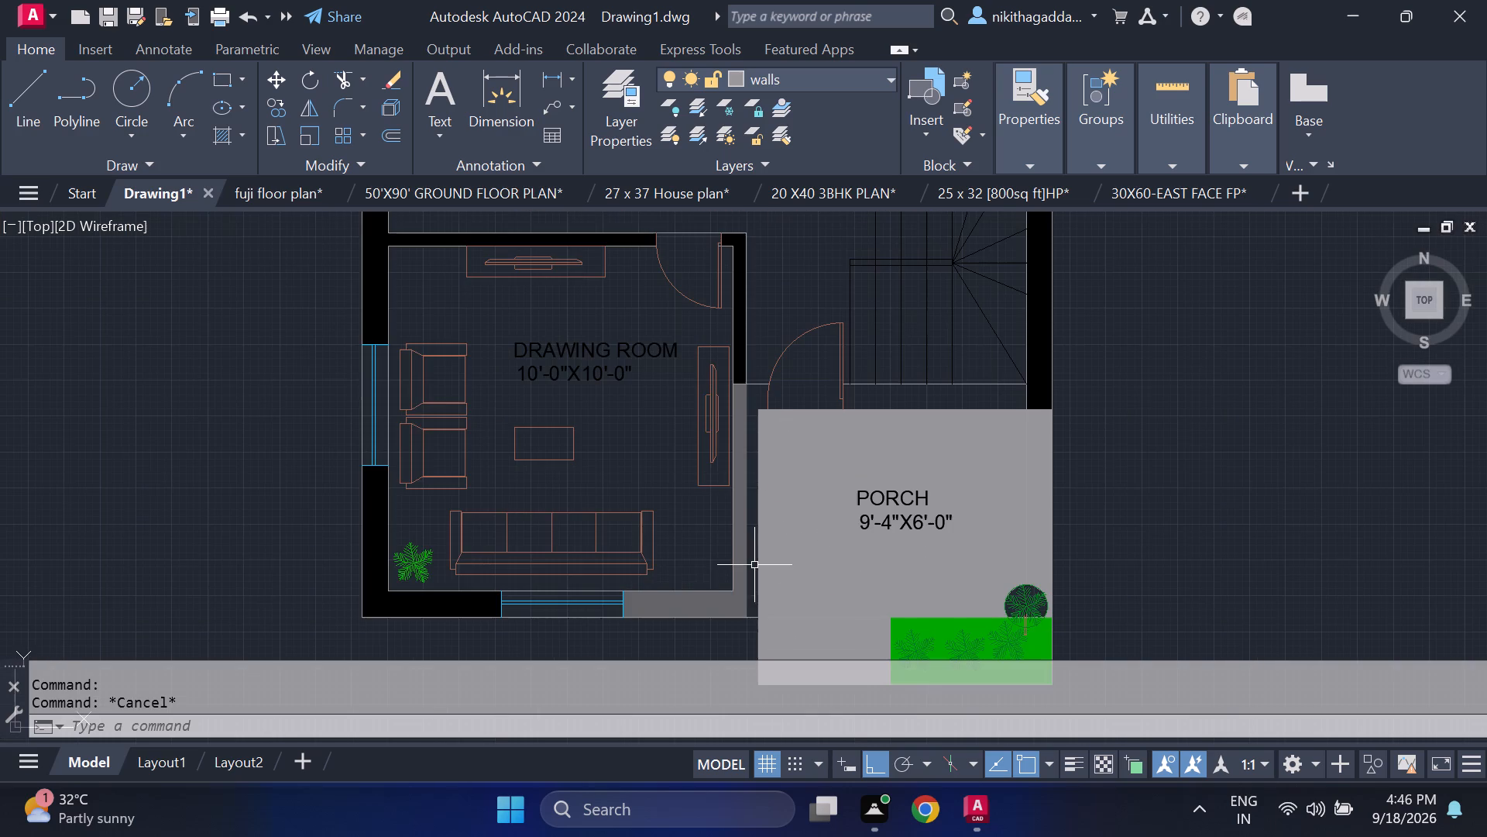
click(739, 585)
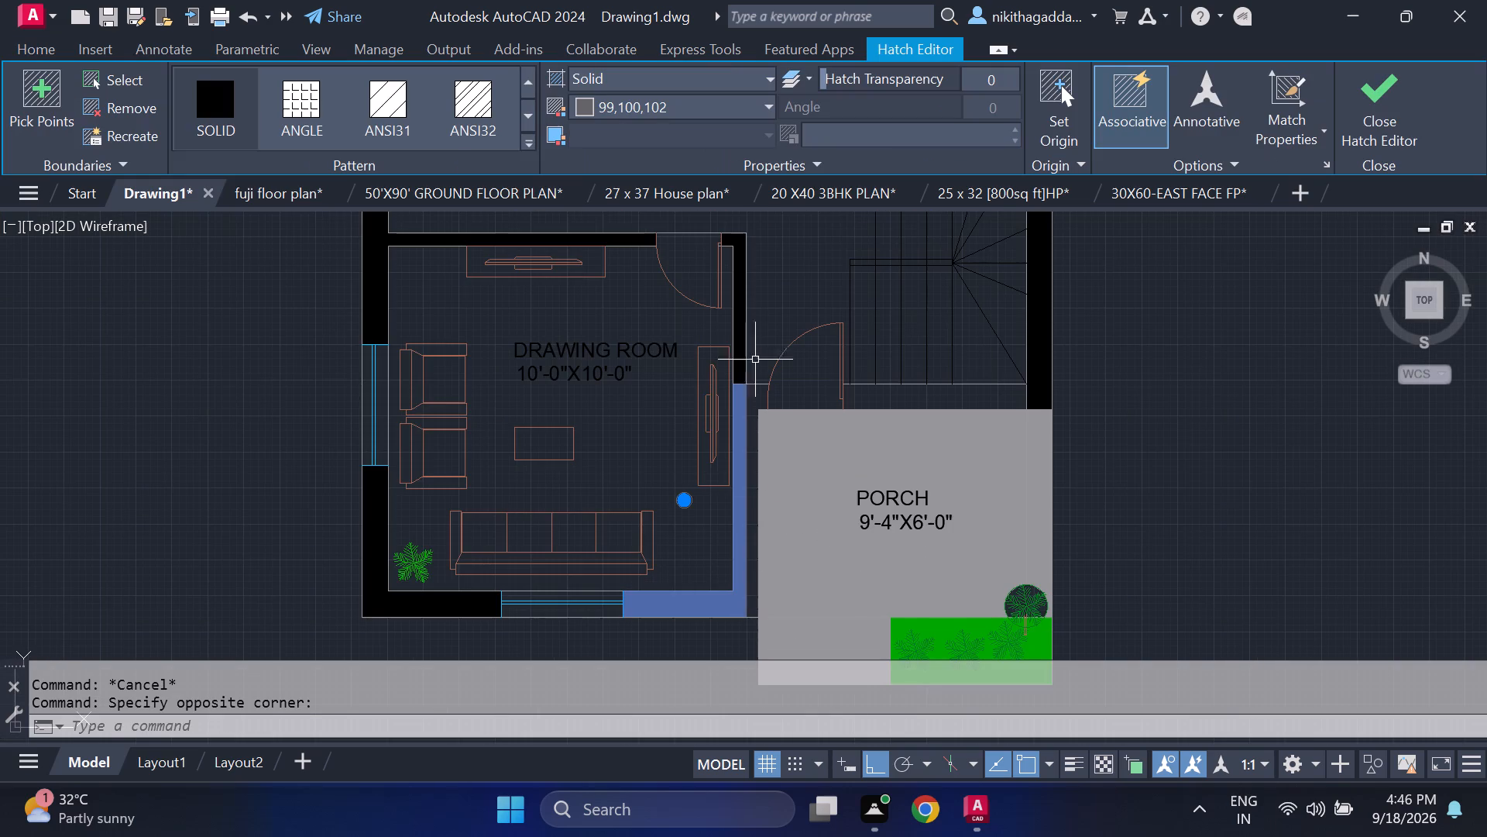
click(693, 104)
click(583, 188)
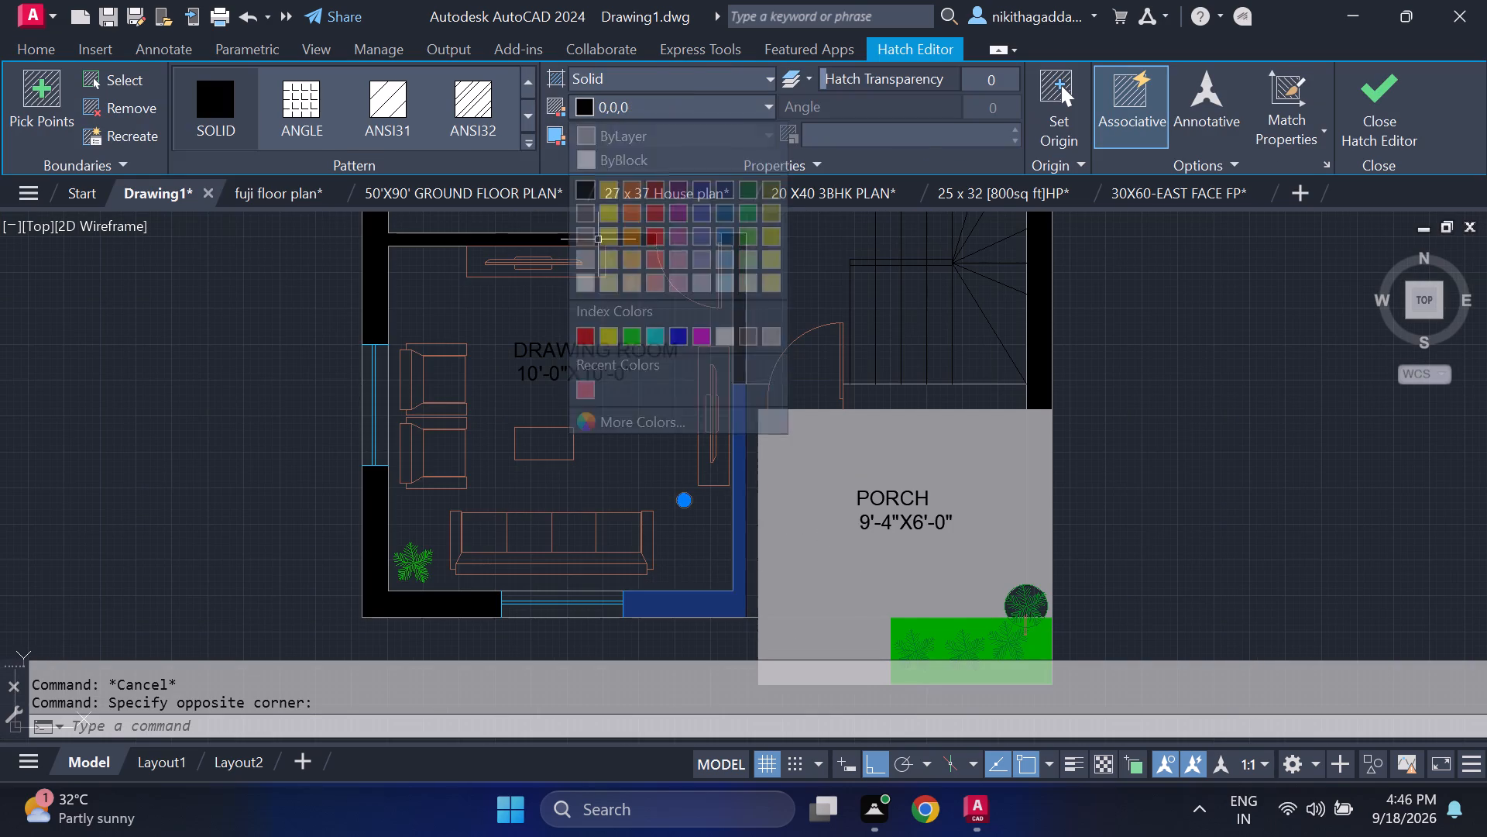
Examine the floor plan's walls around the drawing room, entrance and porch for parts still unfilled.
key(Escape)
scroll(856, 483, down, 1)
middle_drag(971, 418, 936, 493)
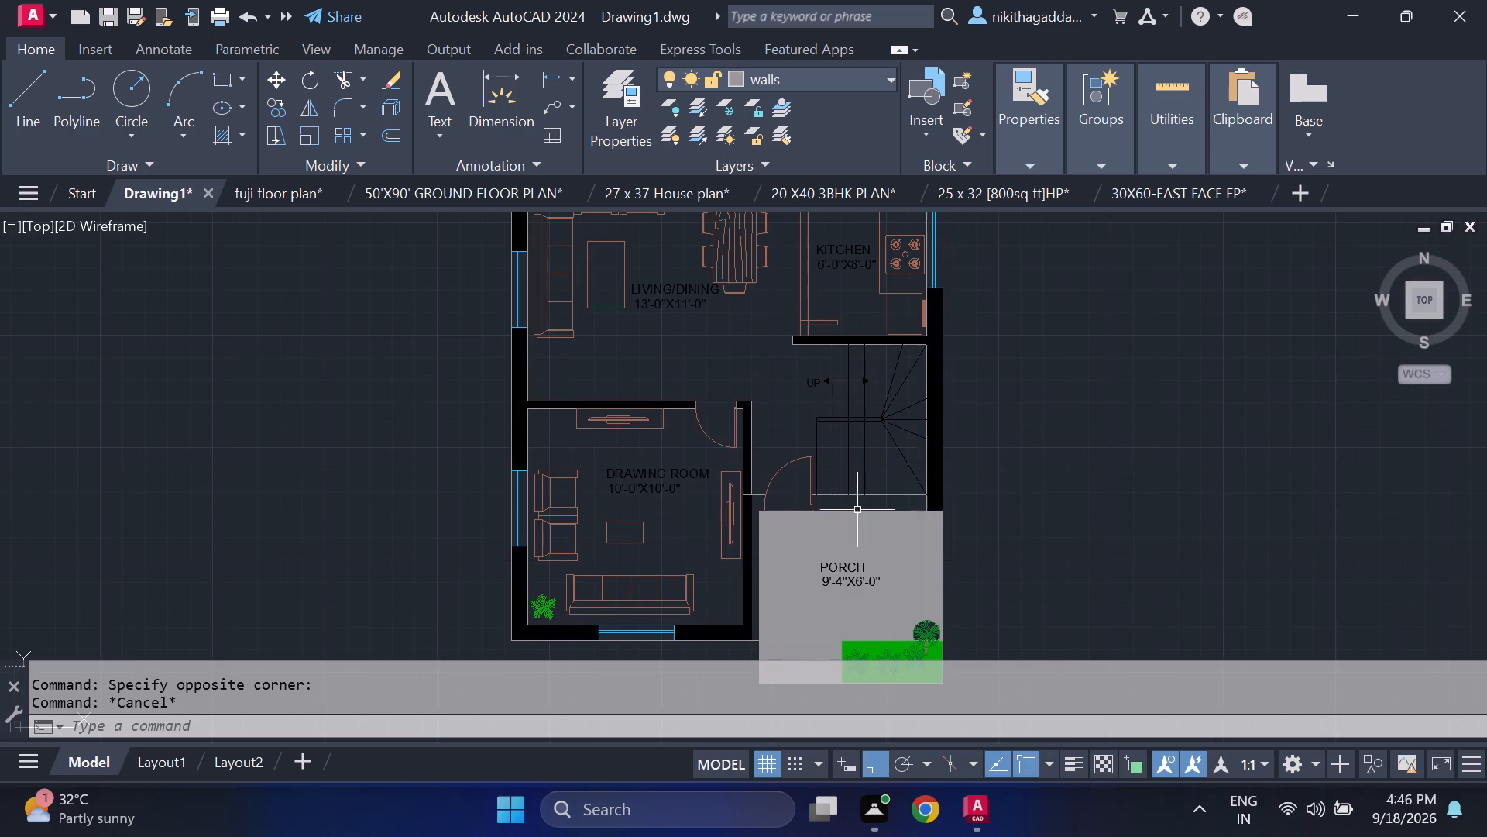
scroll(854, 511, up, 2)
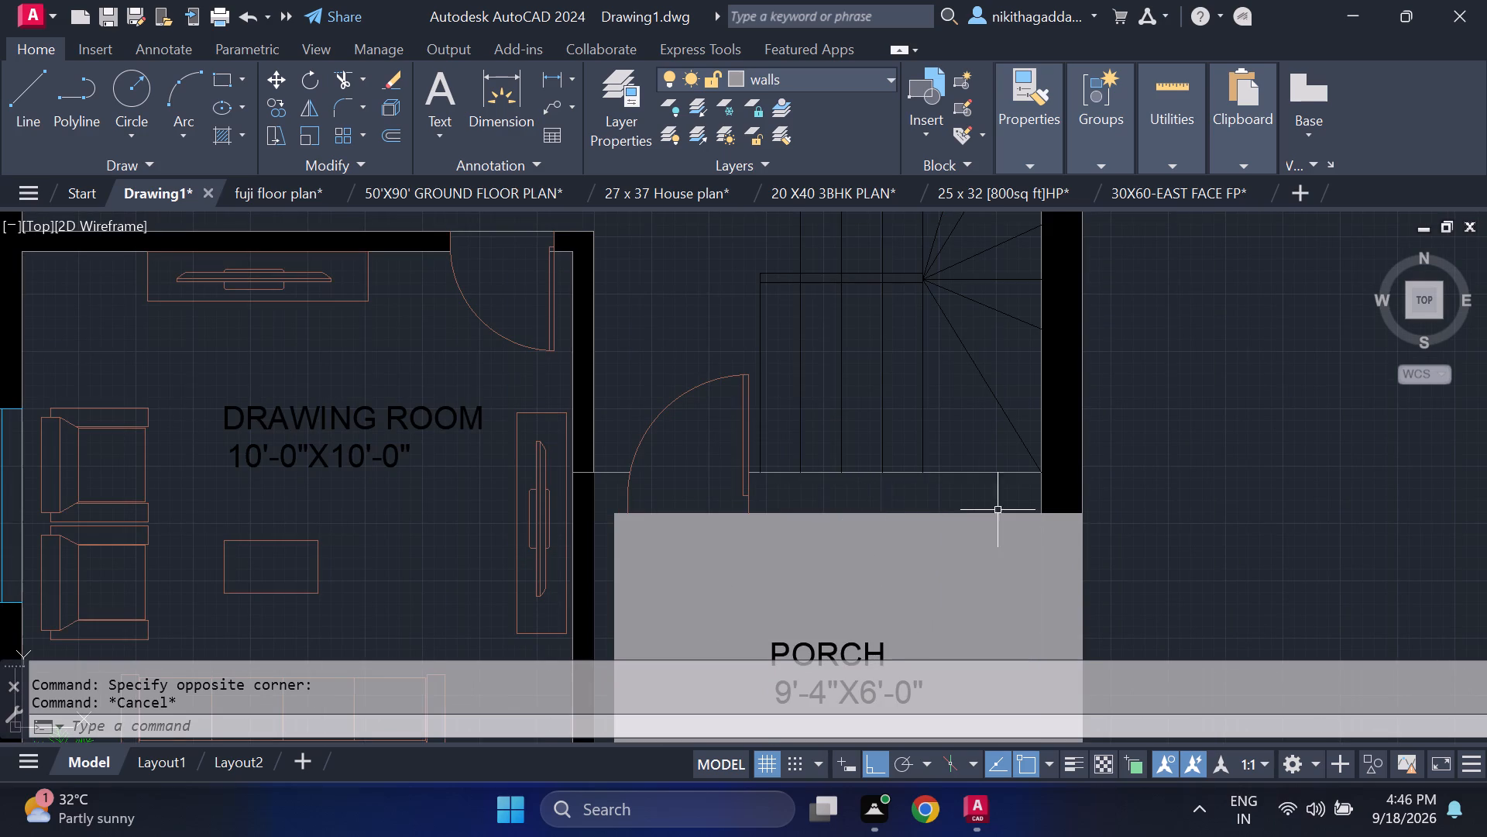
scroll(1012, 518, down, 1)
middle_drag(1077, 556, 1058, 511)
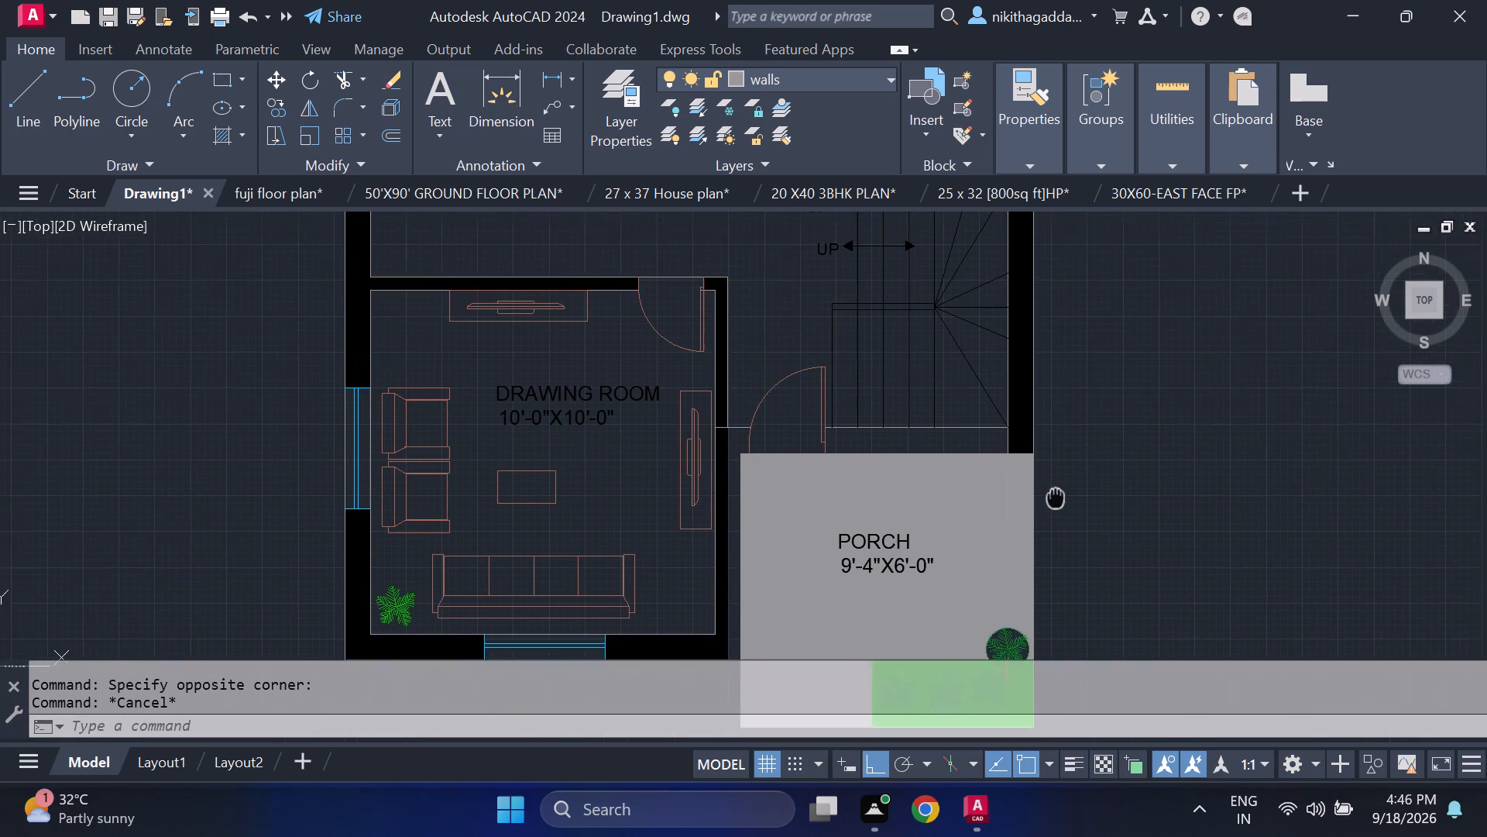
middle_drag(1058, 511, 1059, 517)
scroll(928, 479, down, 2)
middle_drag(922, 449, 848, 471)
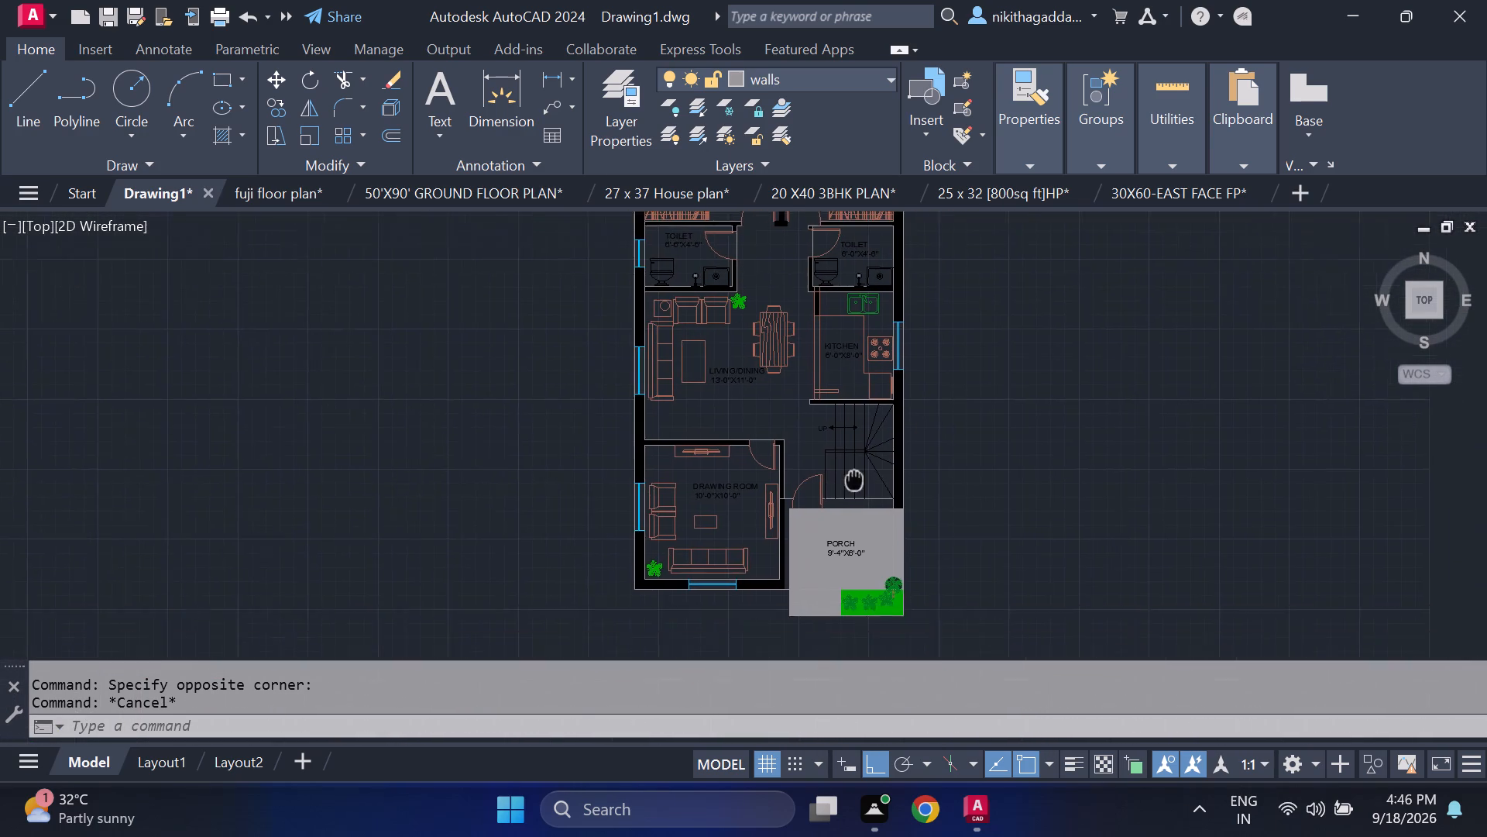
middle_drag(848, 471, 757, 542)
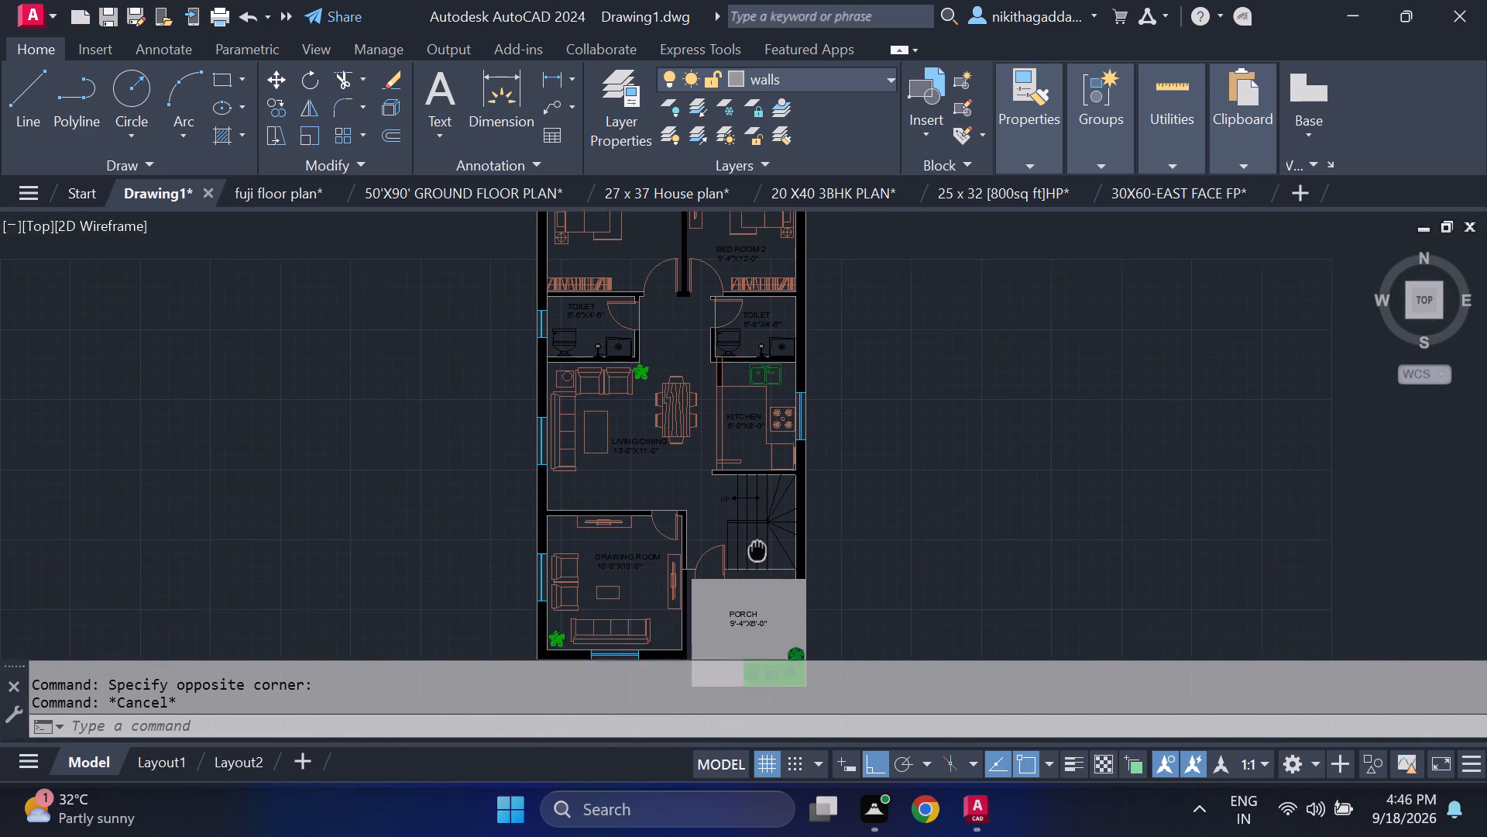
middle_drag(757, 542, 758, 526)
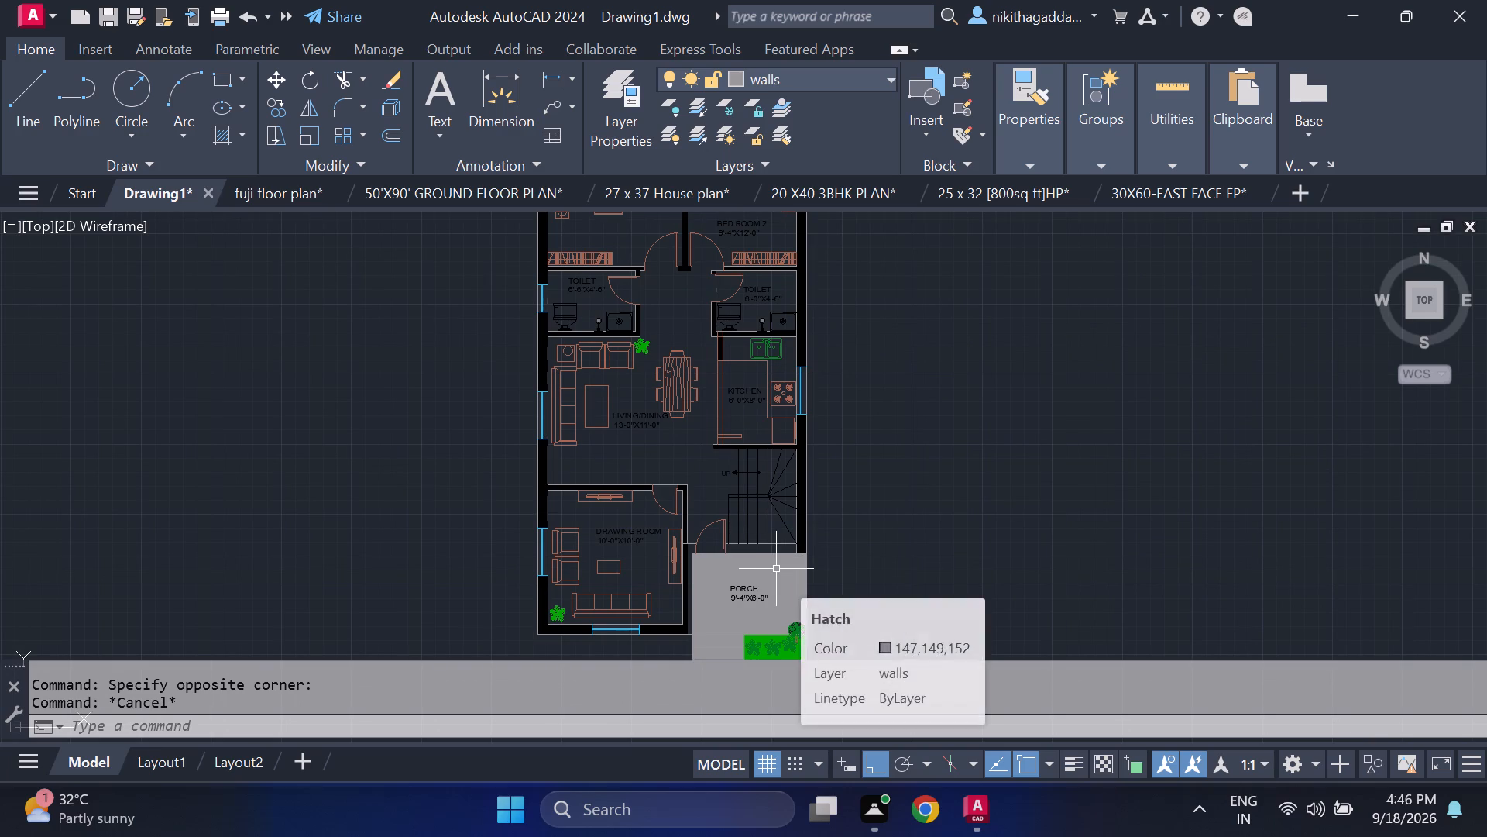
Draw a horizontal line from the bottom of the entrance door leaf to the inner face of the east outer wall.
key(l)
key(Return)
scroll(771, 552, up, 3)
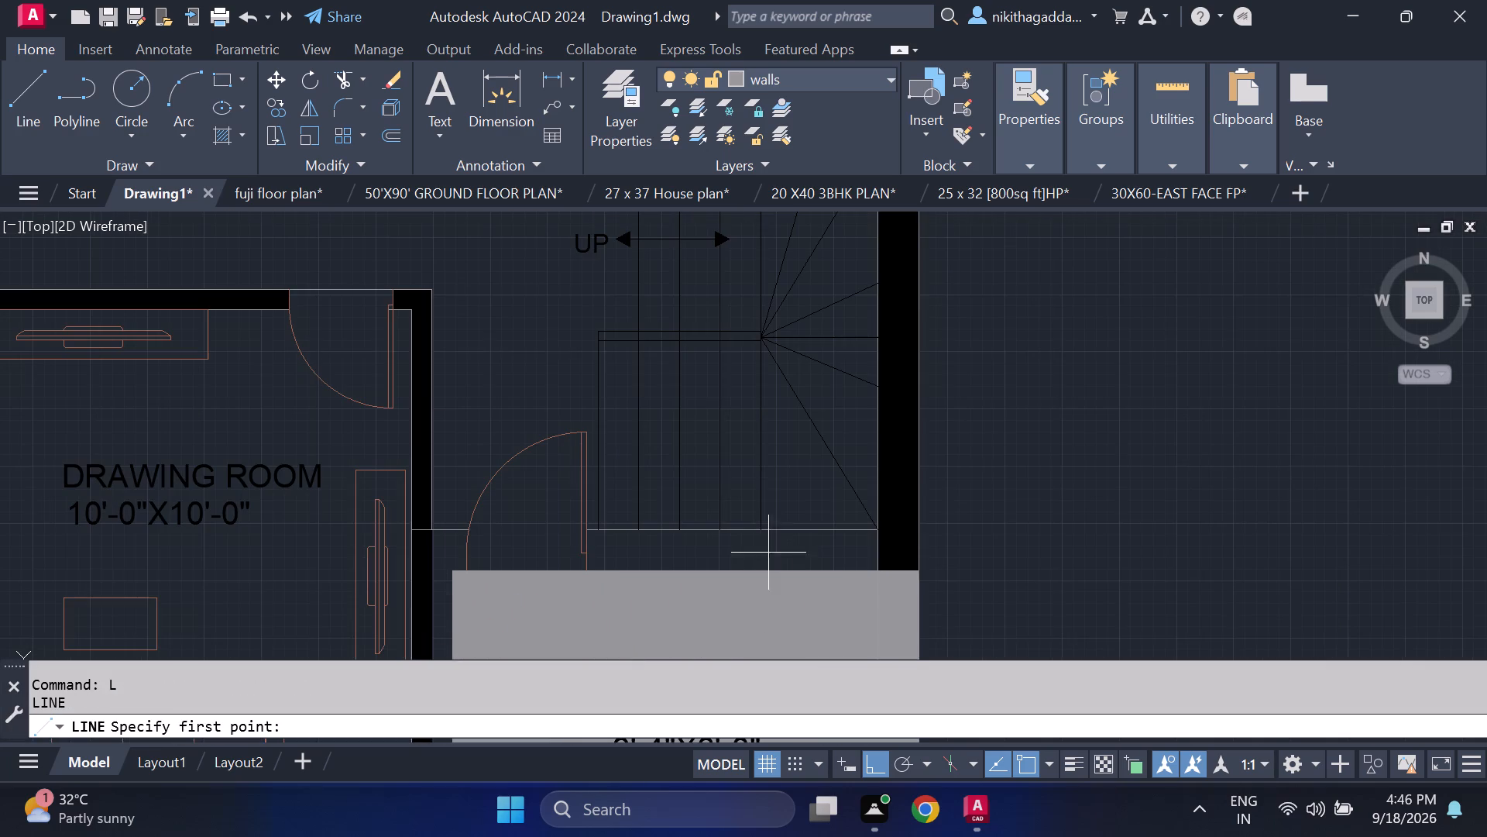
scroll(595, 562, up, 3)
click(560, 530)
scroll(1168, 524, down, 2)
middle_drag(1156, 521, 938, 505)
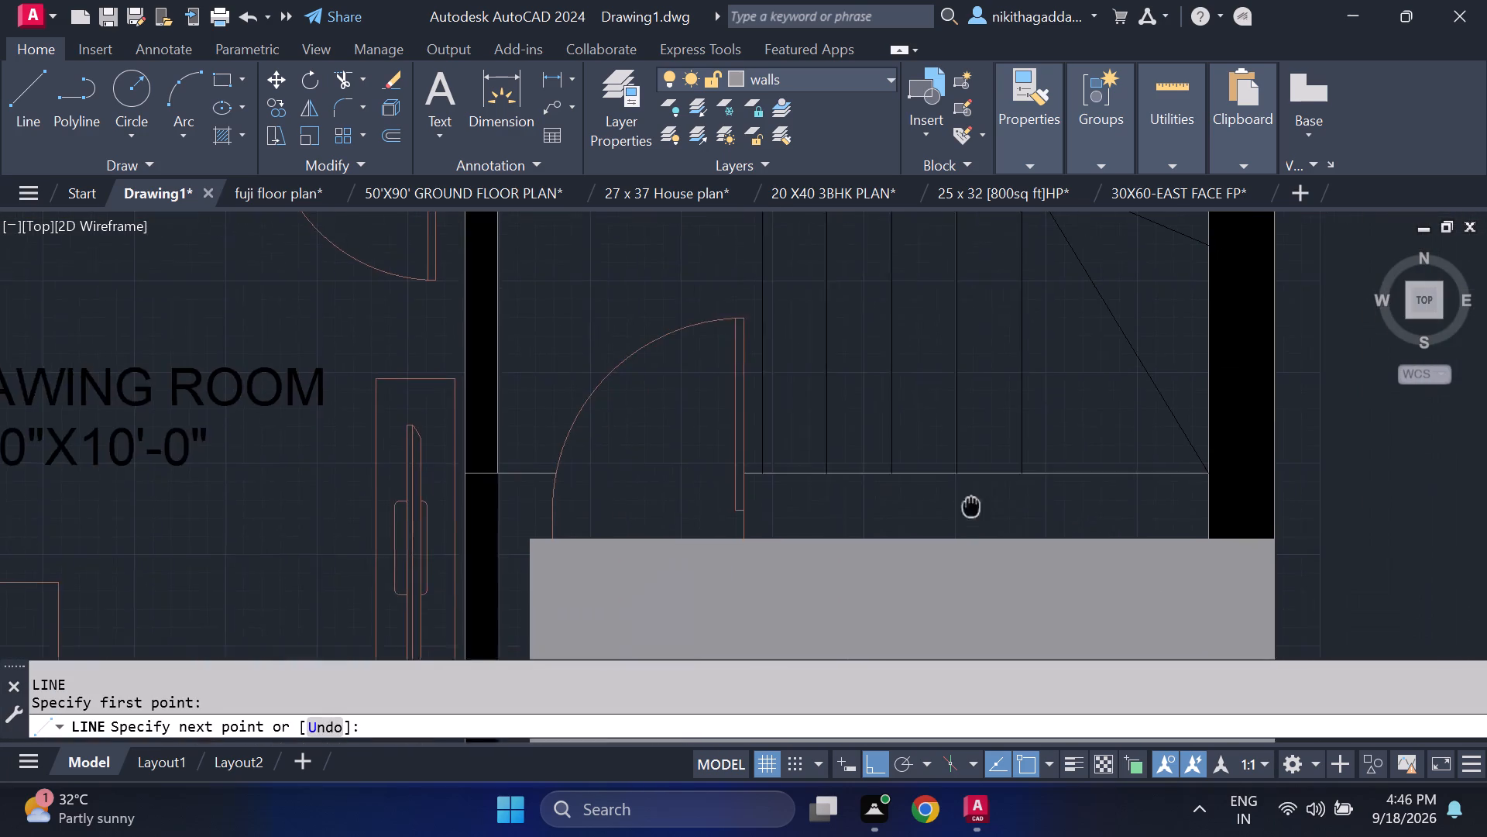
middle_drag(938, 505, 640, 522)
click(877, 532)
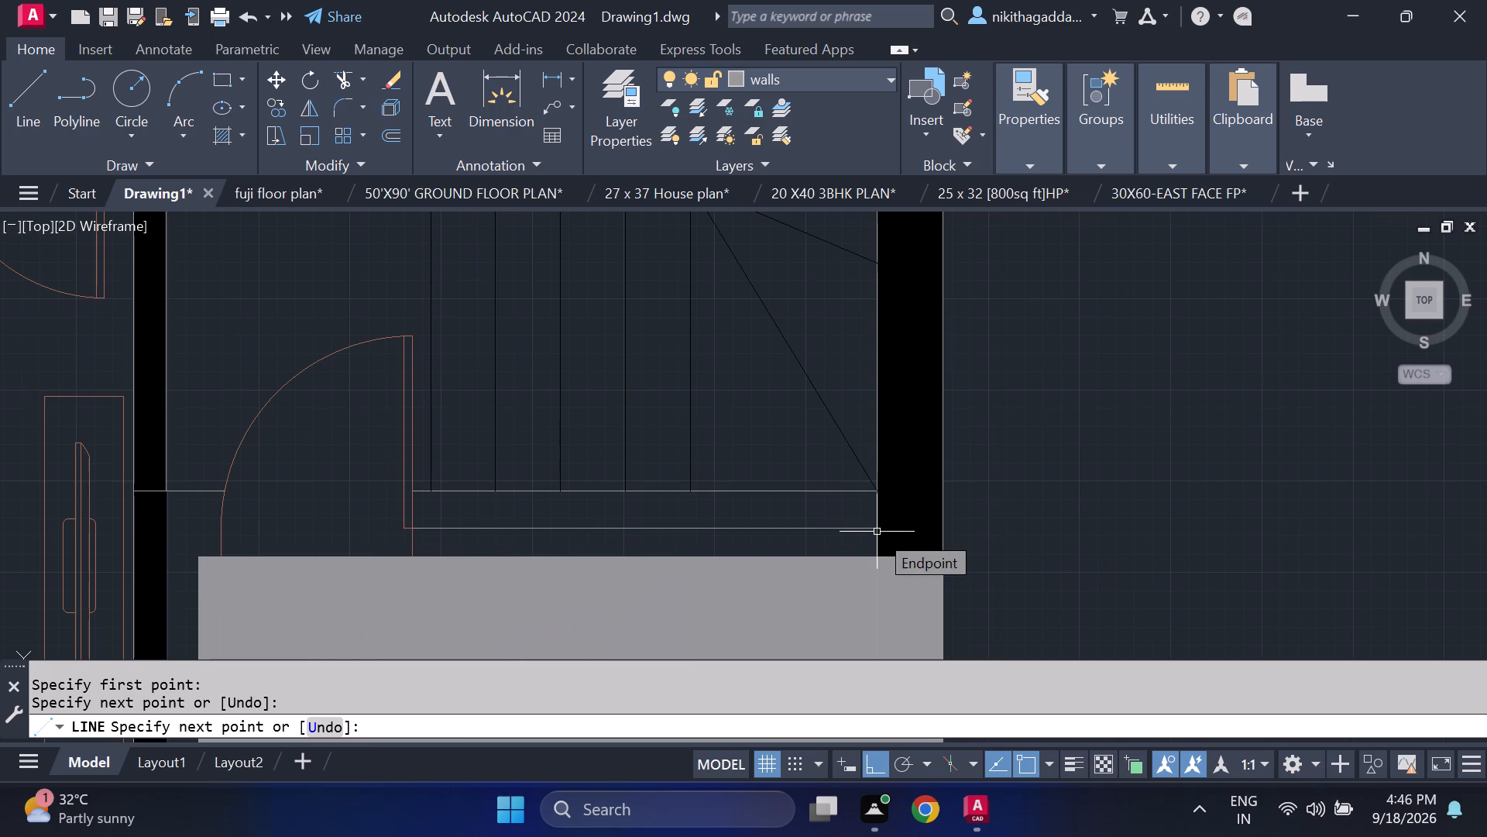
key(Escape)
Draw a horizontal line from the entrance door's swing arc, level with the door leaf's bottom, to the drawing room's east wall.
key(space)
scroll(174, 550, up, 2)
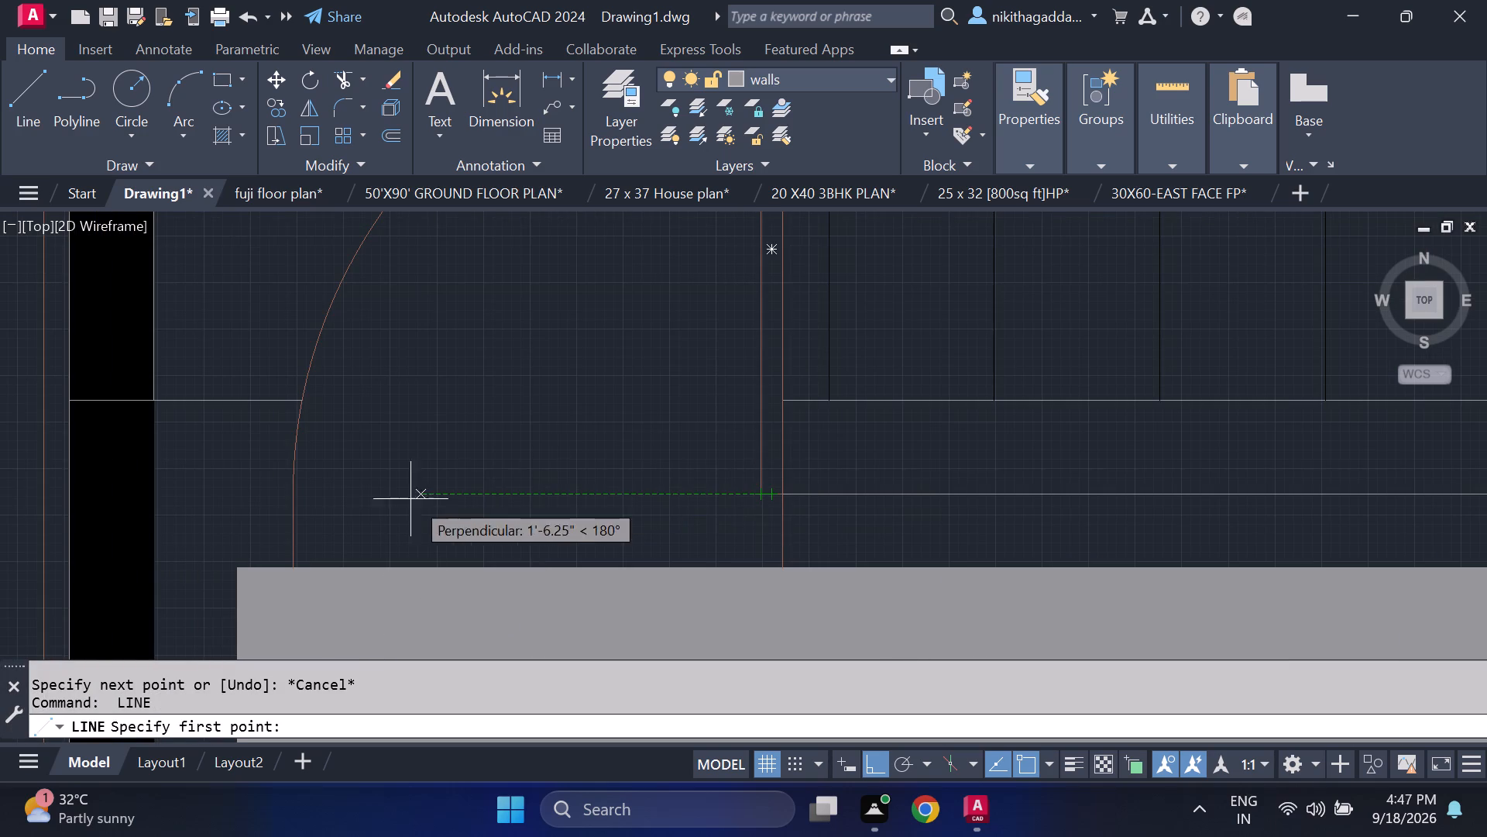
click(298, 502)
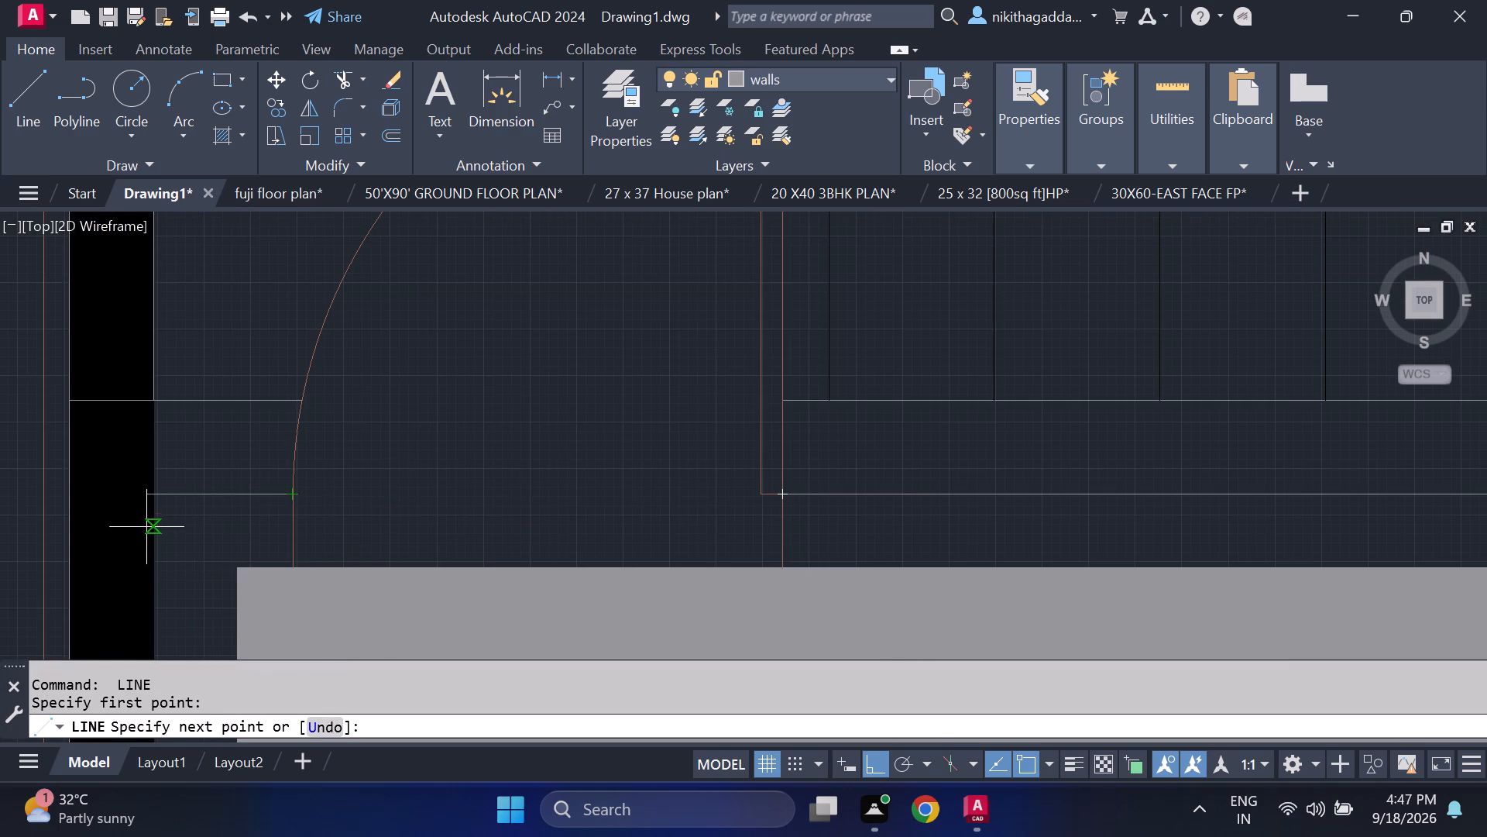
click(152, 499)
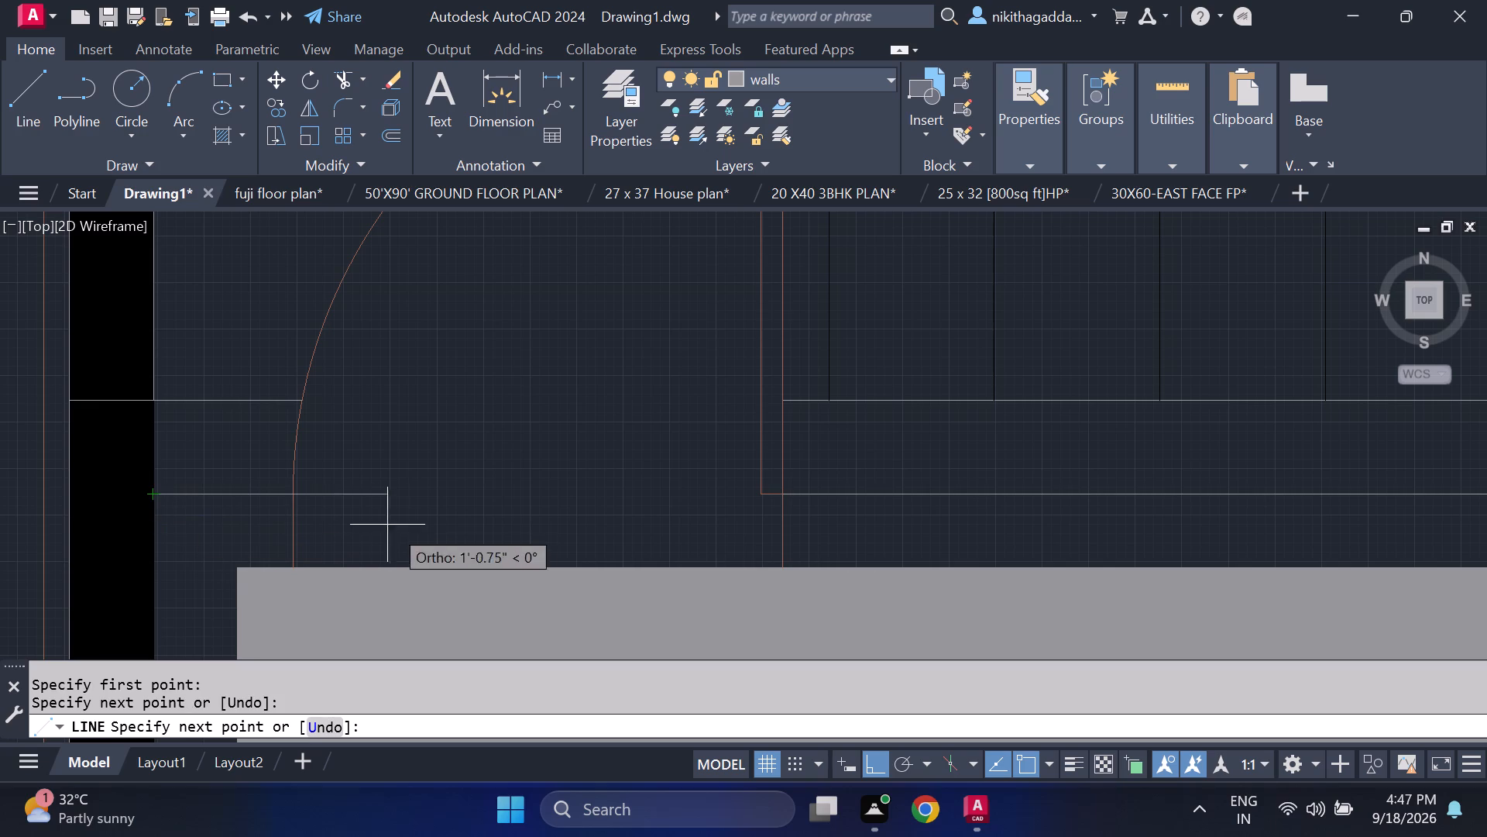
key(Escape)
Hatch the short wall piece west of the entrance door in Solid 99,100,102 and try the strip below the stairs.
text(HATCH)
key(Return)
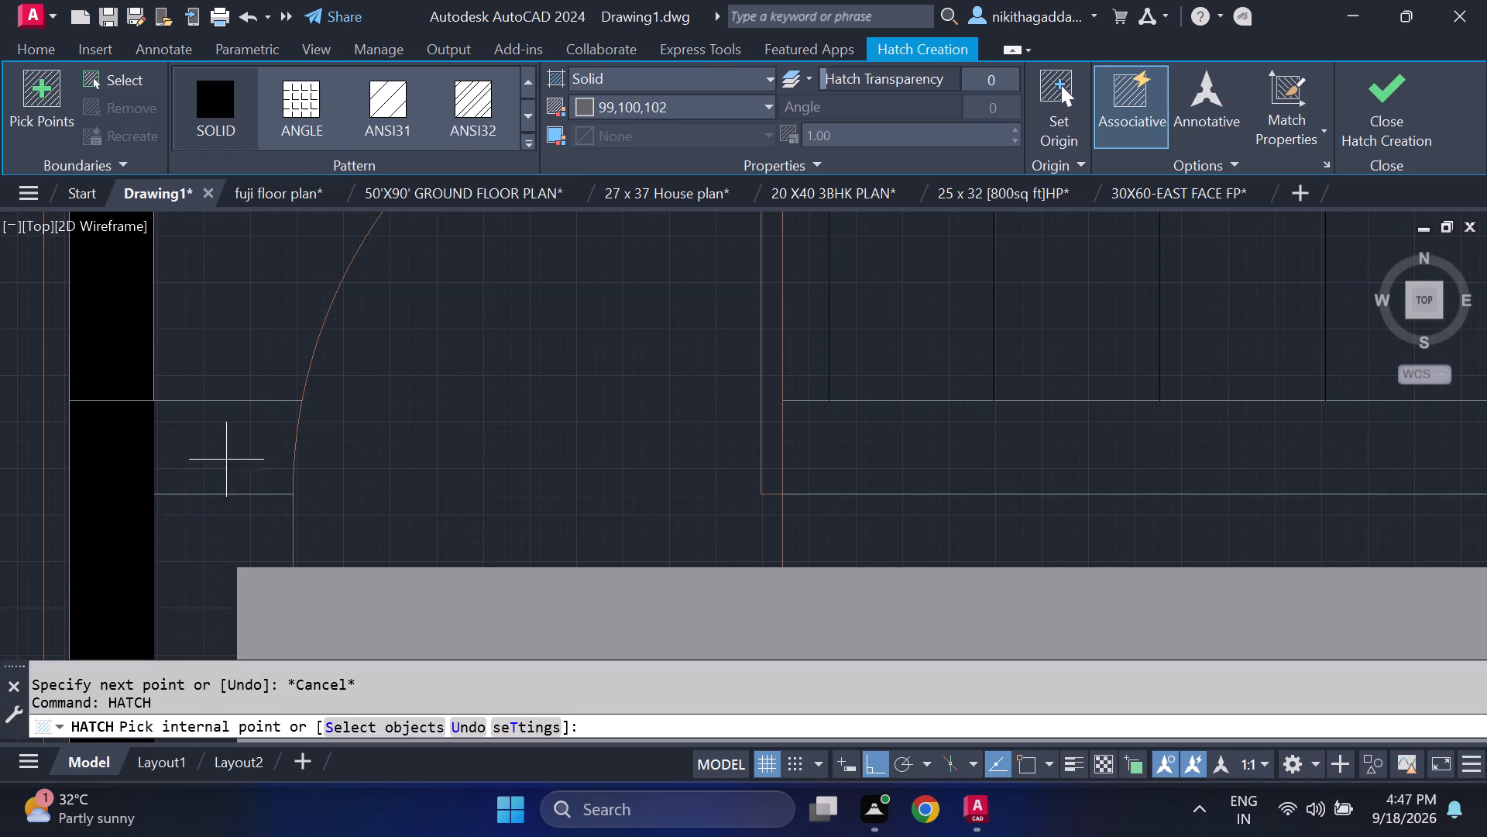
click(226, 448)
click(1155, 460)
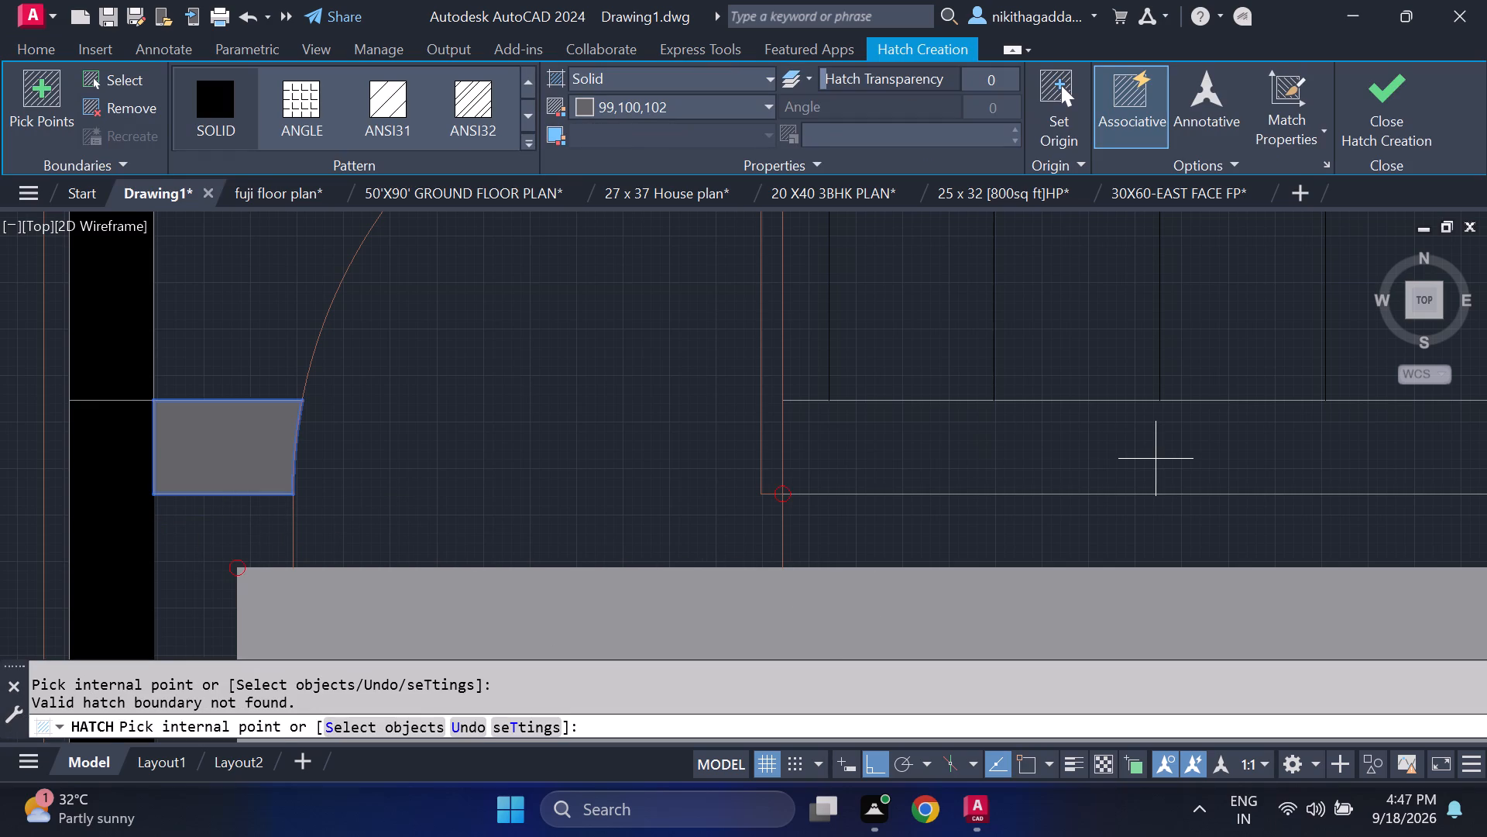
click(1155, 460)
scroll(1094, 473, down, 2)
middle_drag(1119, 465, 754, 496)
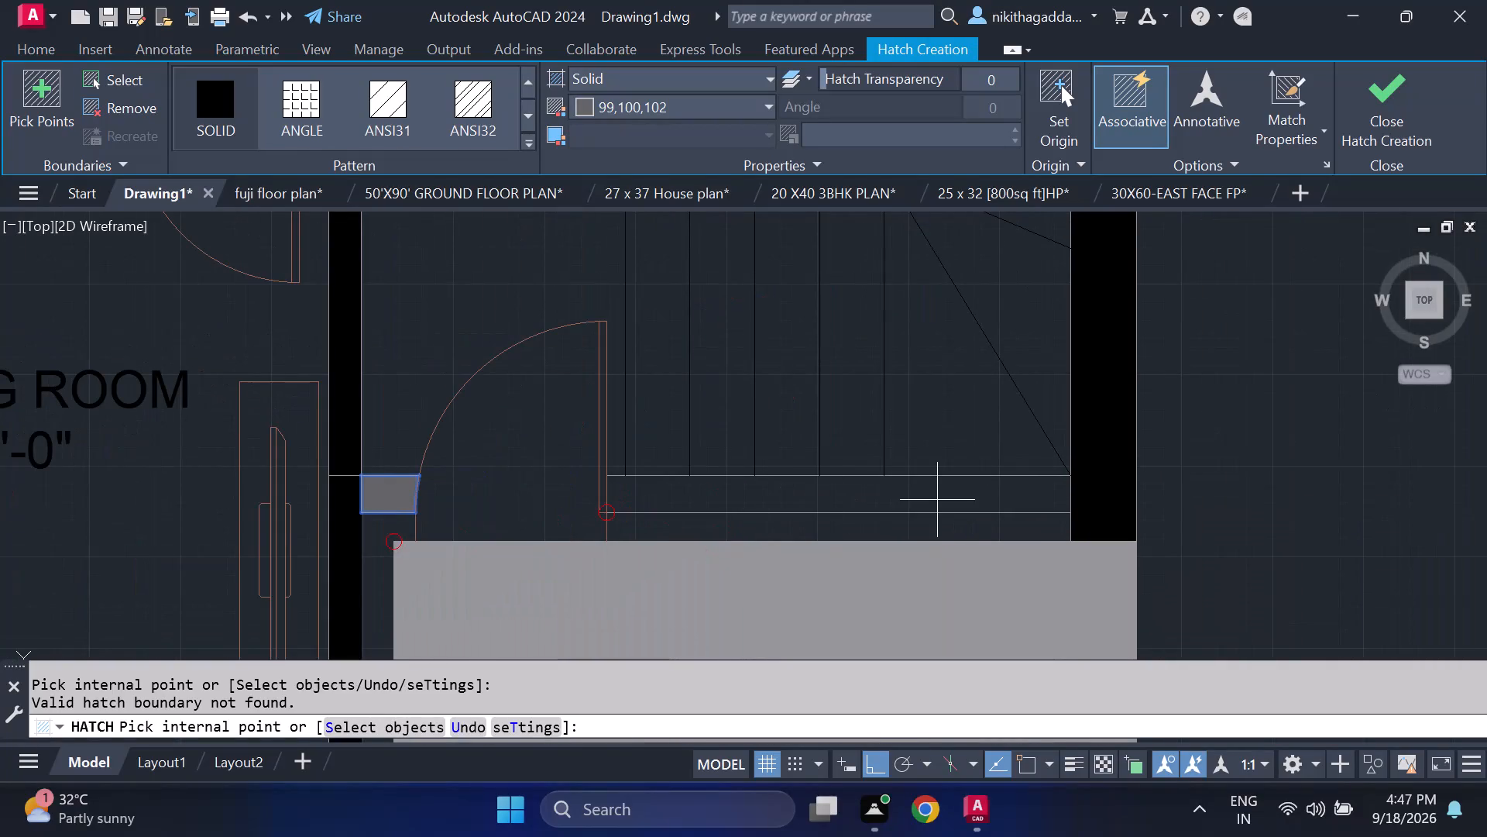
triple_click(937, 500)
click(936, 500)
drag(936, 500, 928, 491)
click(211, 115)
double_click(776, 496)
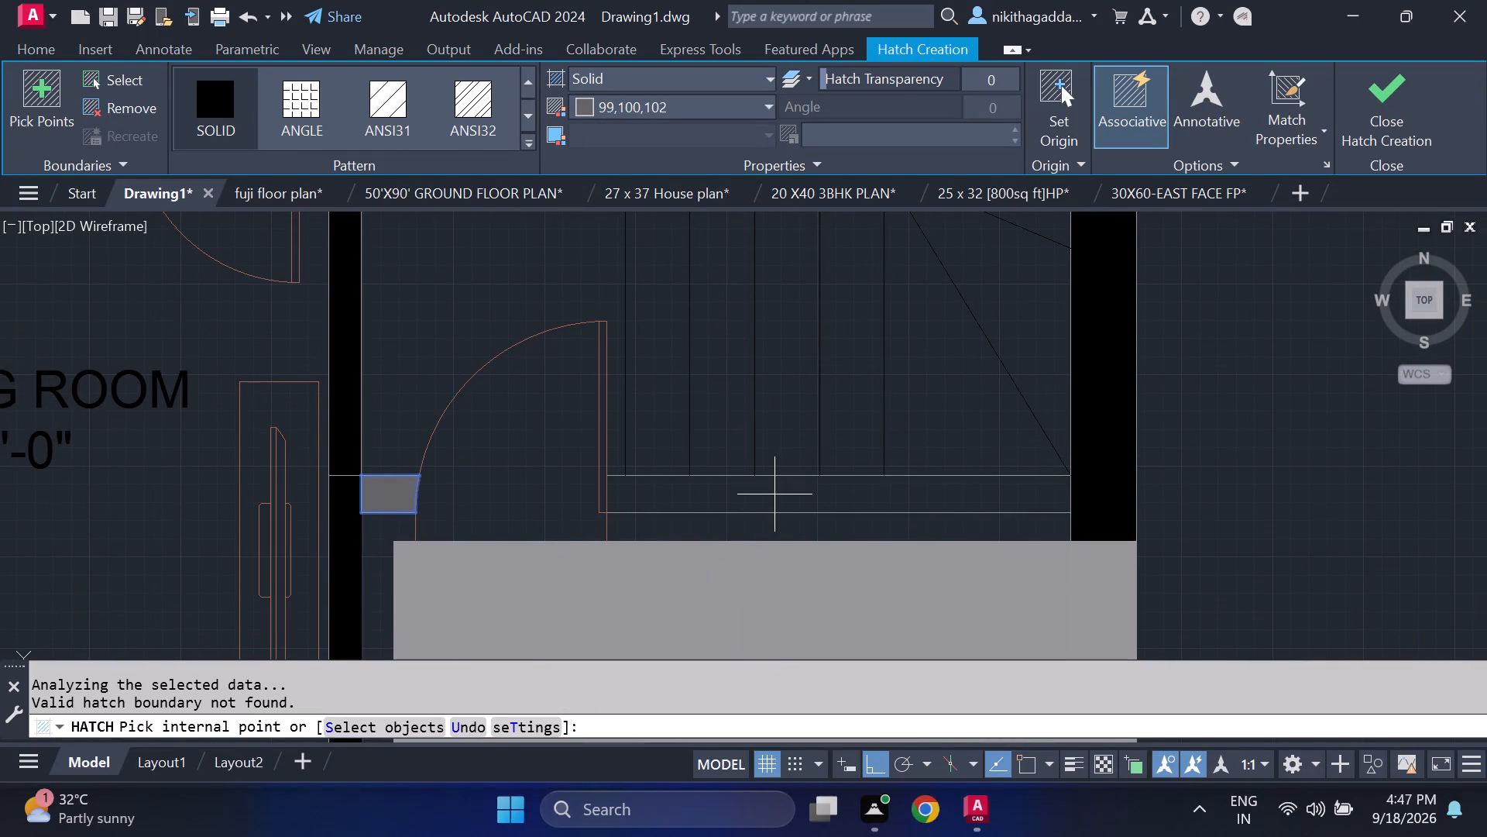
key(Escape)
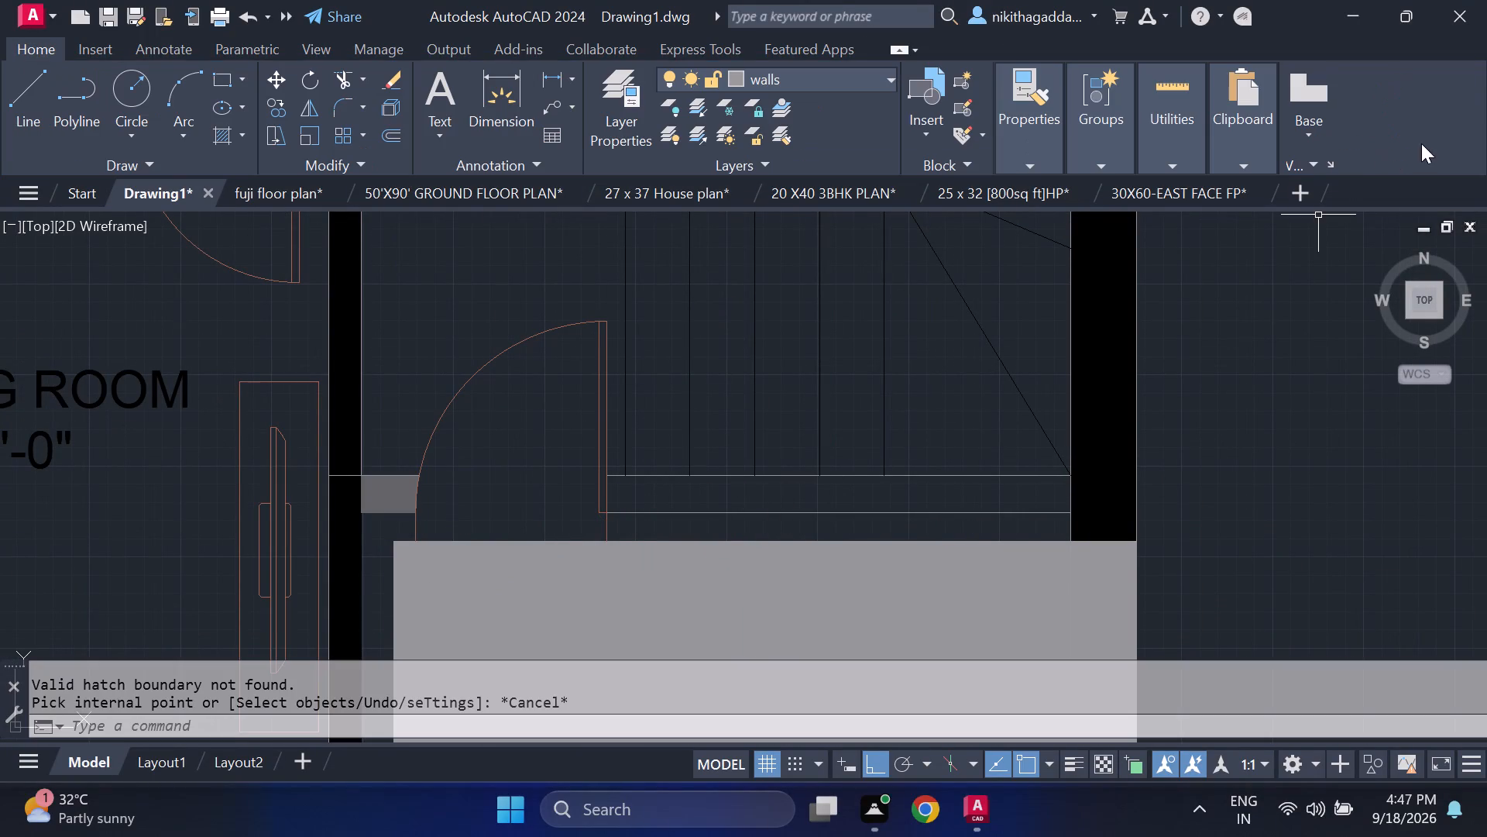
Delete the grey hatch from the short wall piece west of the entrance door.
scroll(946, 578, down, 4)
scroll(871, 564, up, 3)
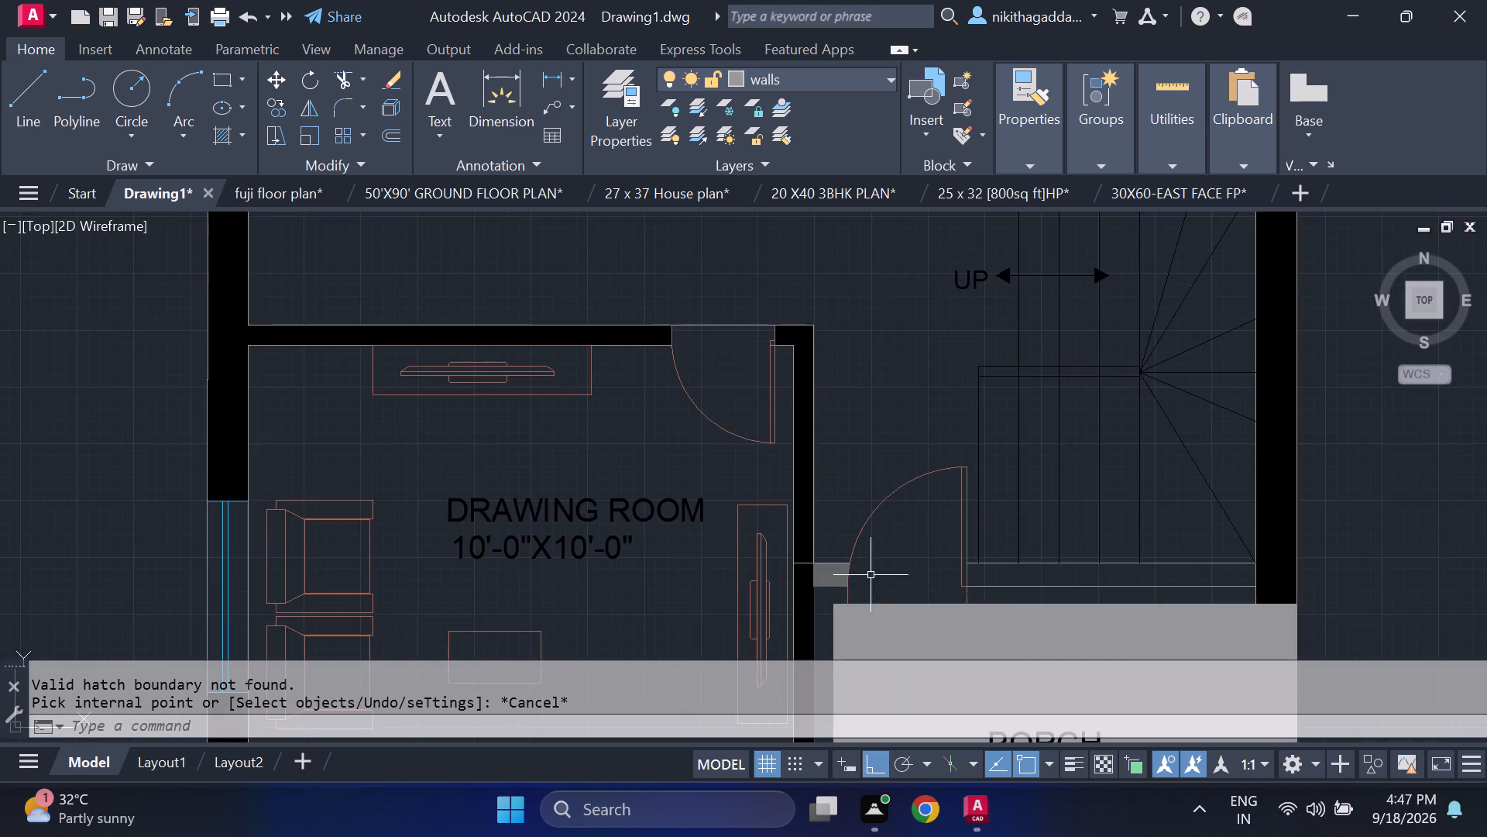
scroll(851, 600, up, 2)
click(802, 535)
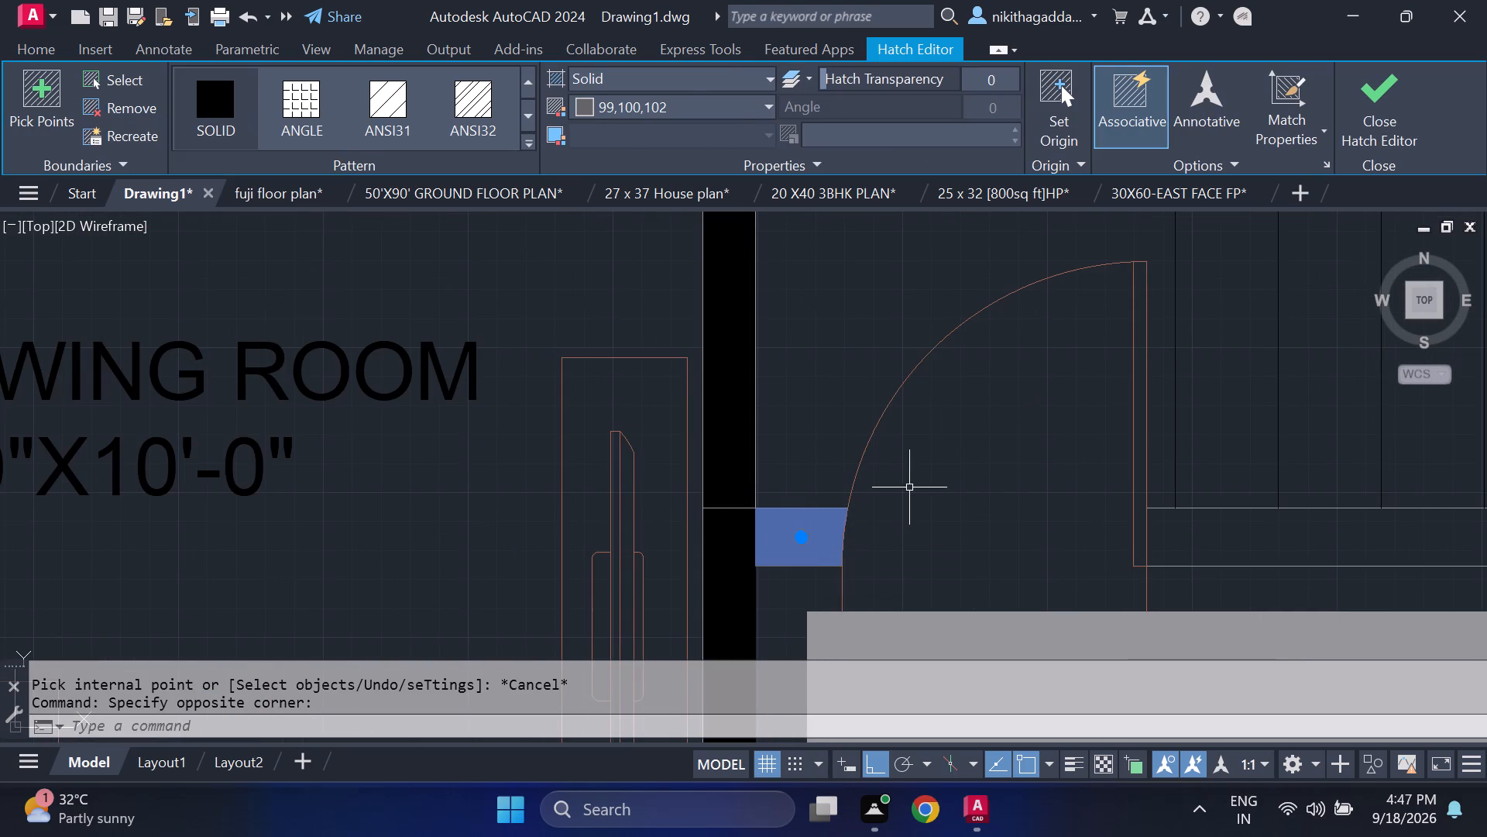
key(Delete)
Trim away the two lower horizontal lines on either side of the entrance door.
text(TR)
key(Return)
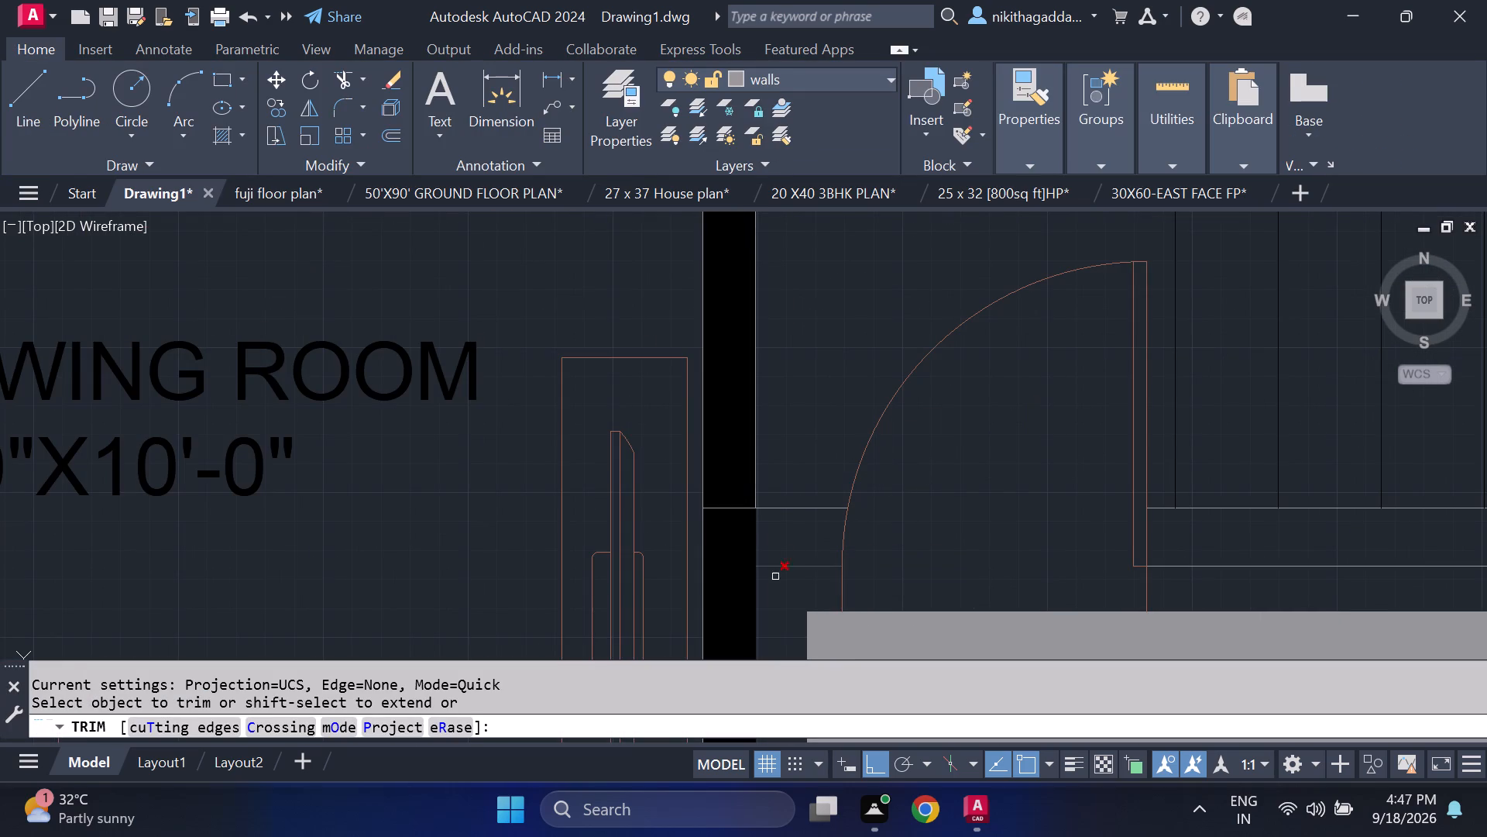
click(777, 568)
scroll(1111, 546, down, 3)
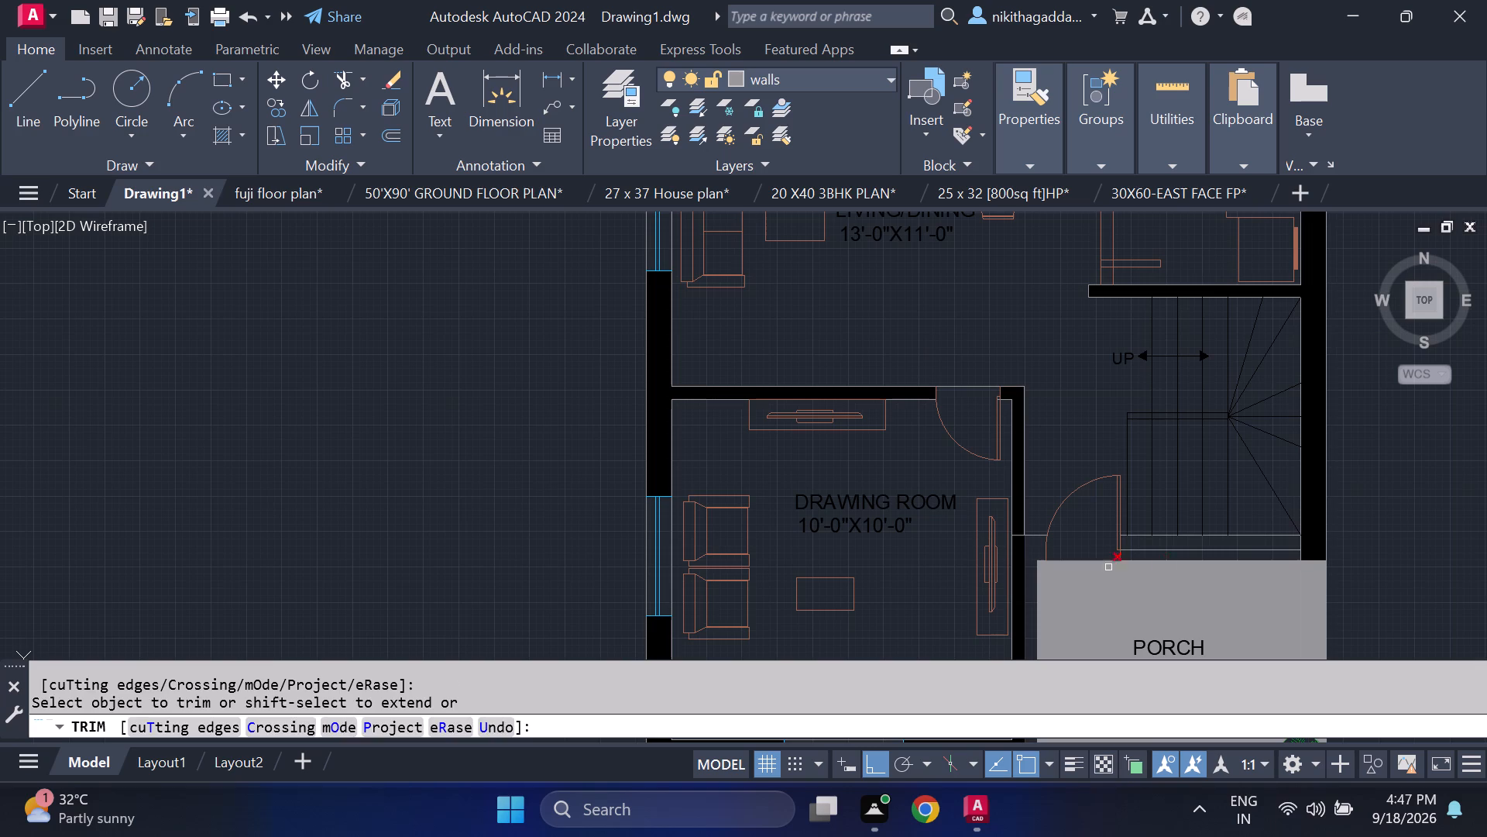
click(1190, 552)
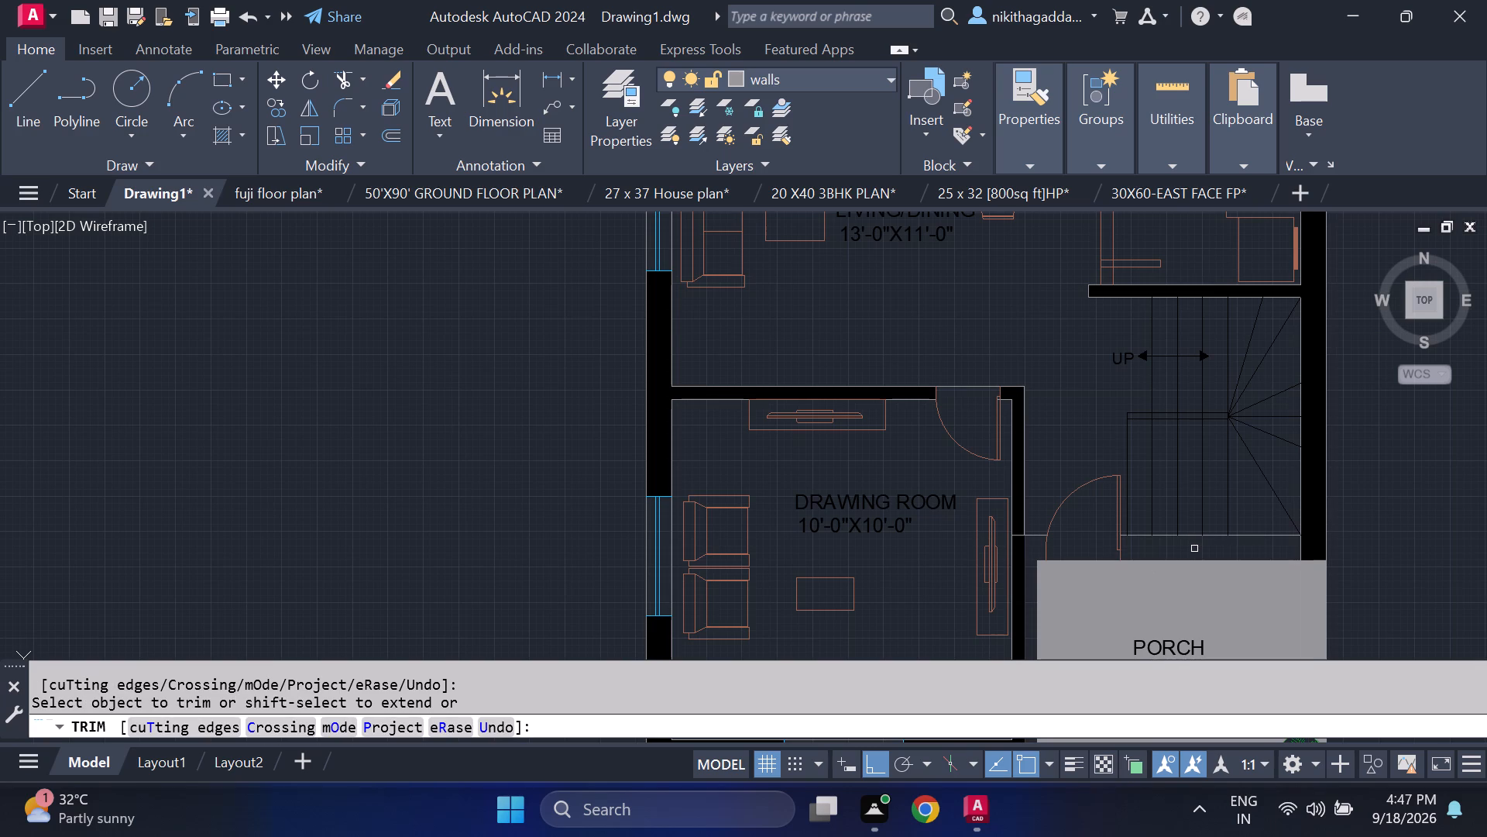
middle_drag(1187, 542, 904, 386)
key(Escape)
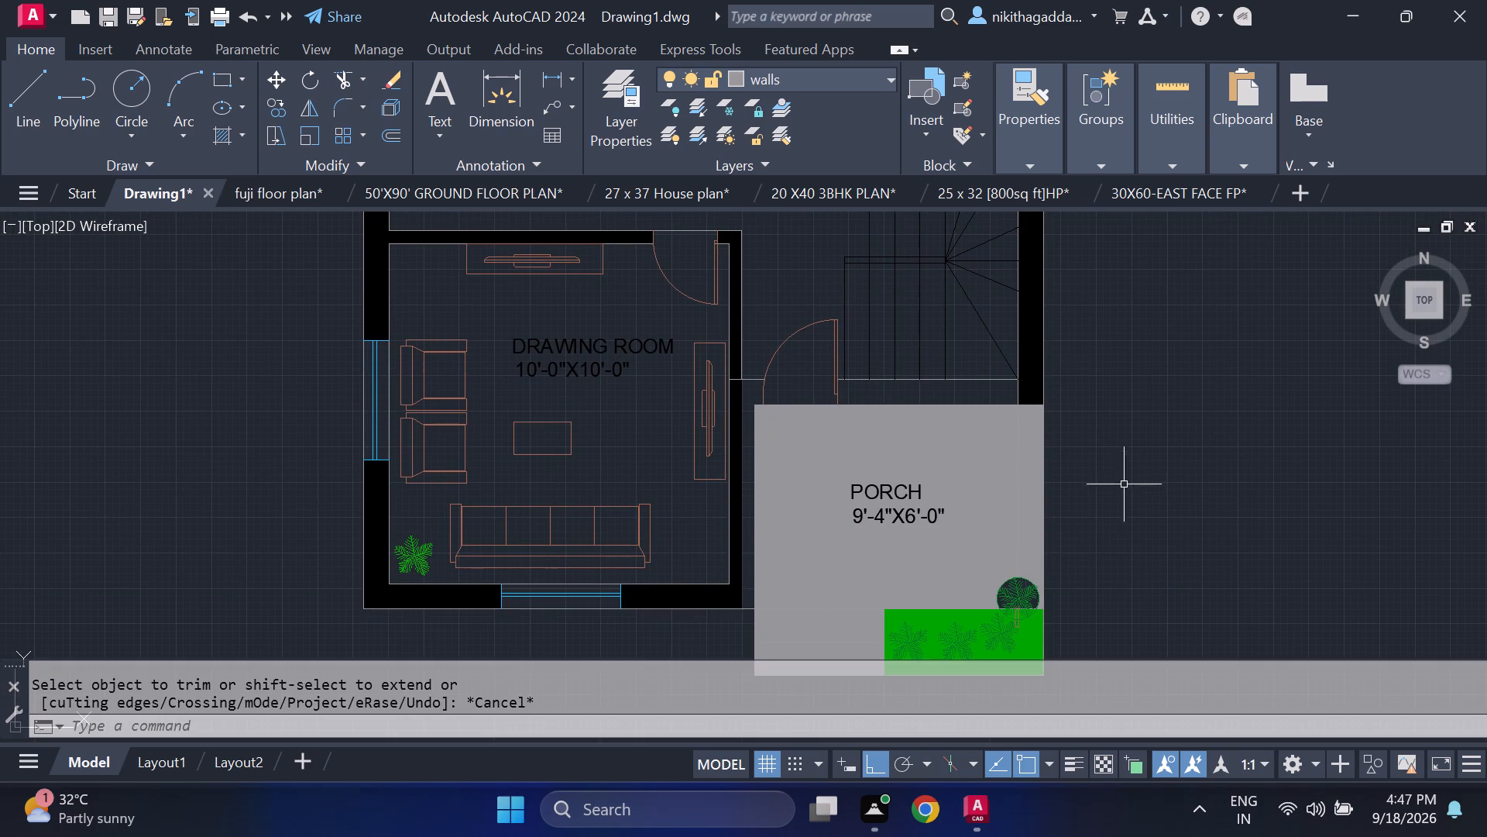
Examine the whole plan from the bedrooms down to the porch for walls still open or unfilled.
scroll(1117, 501, down, 2)
middle_drag(1097, 535, 943, 644)
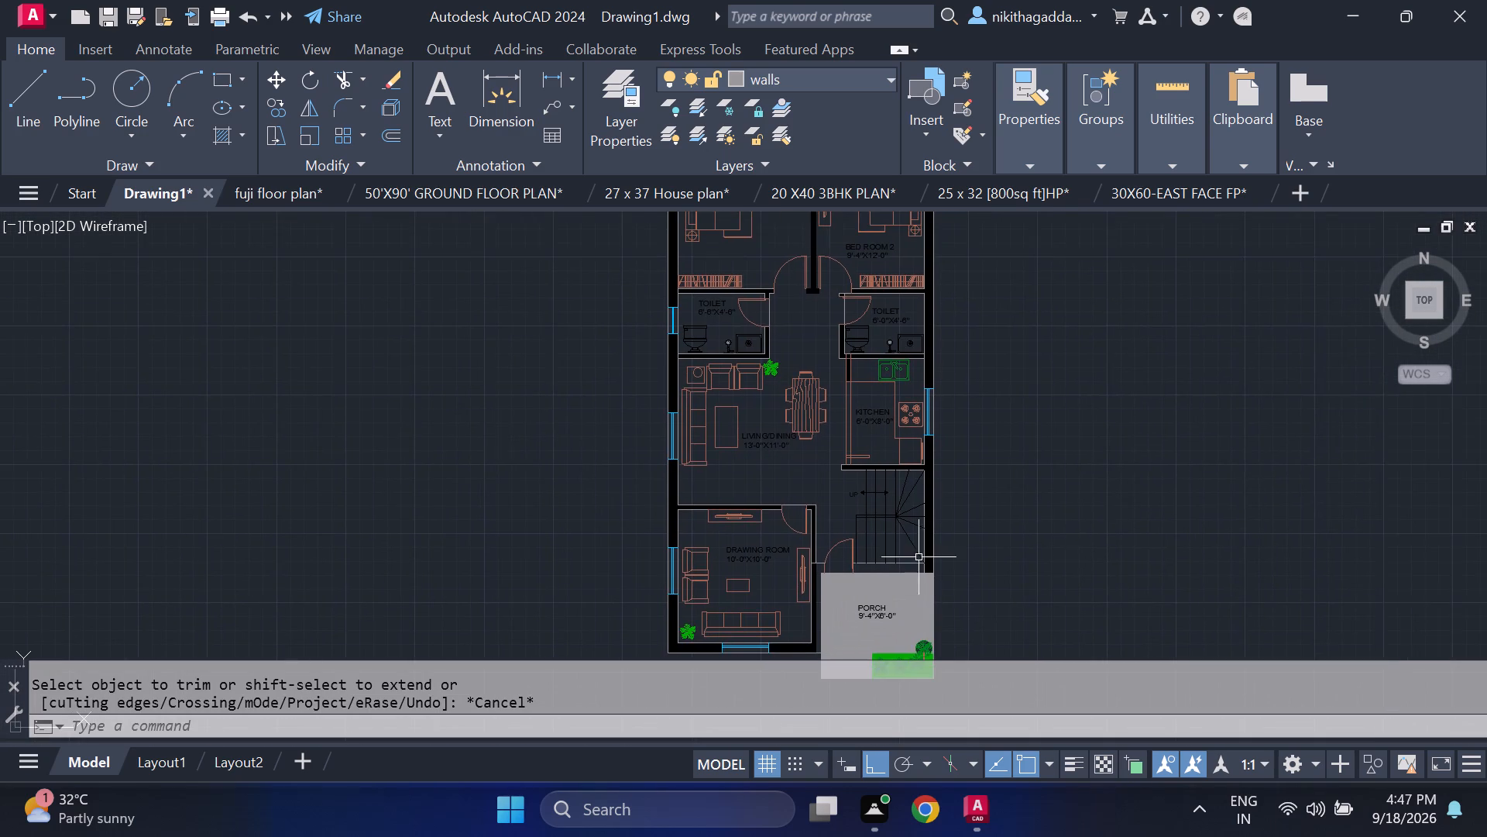
middle_drag(880, 486, 896, 604)
scroll(850, 538, up, 1)
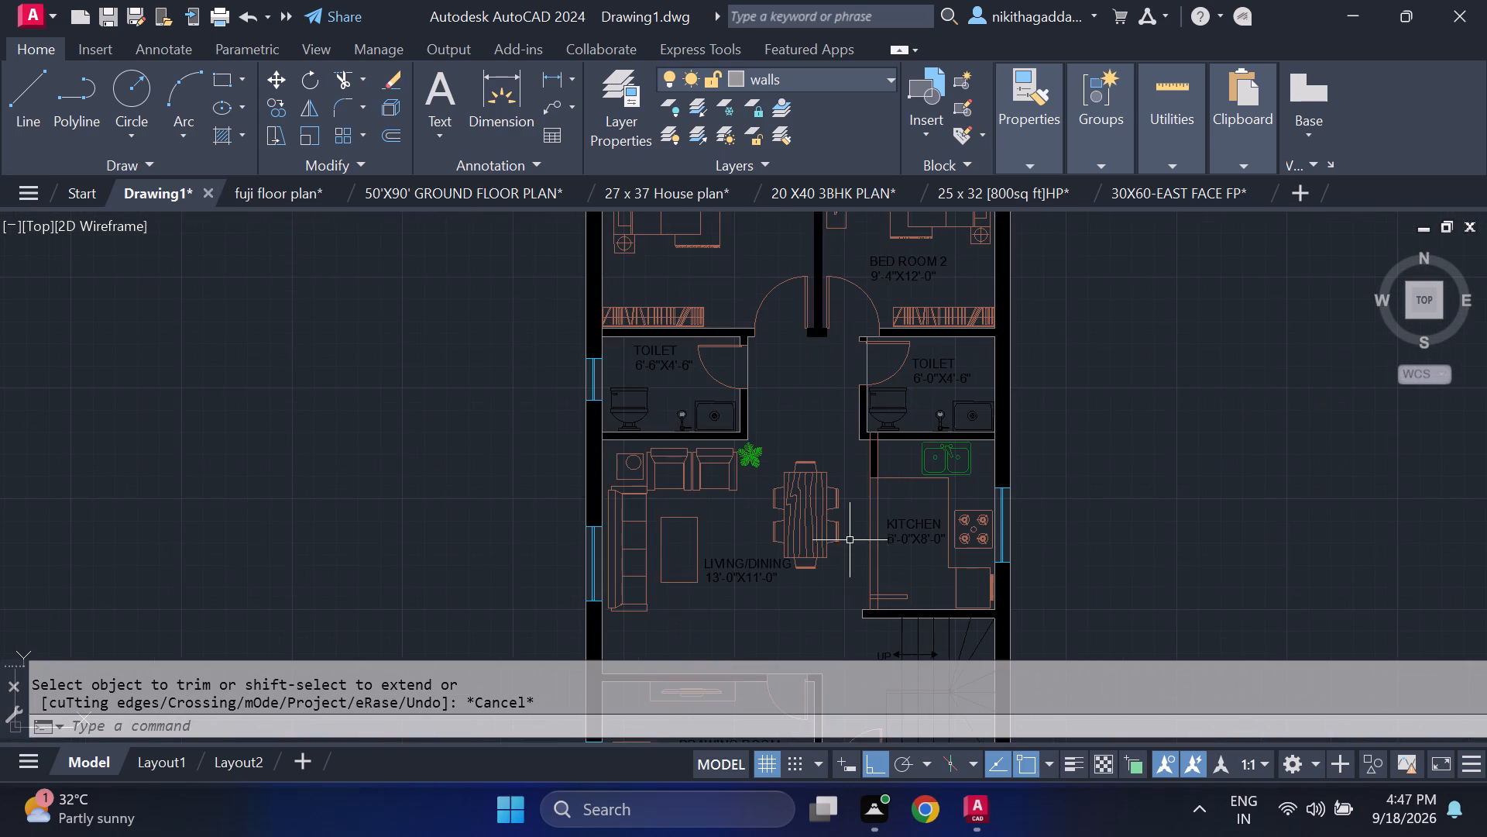
scroll(846, 553, up, 1)
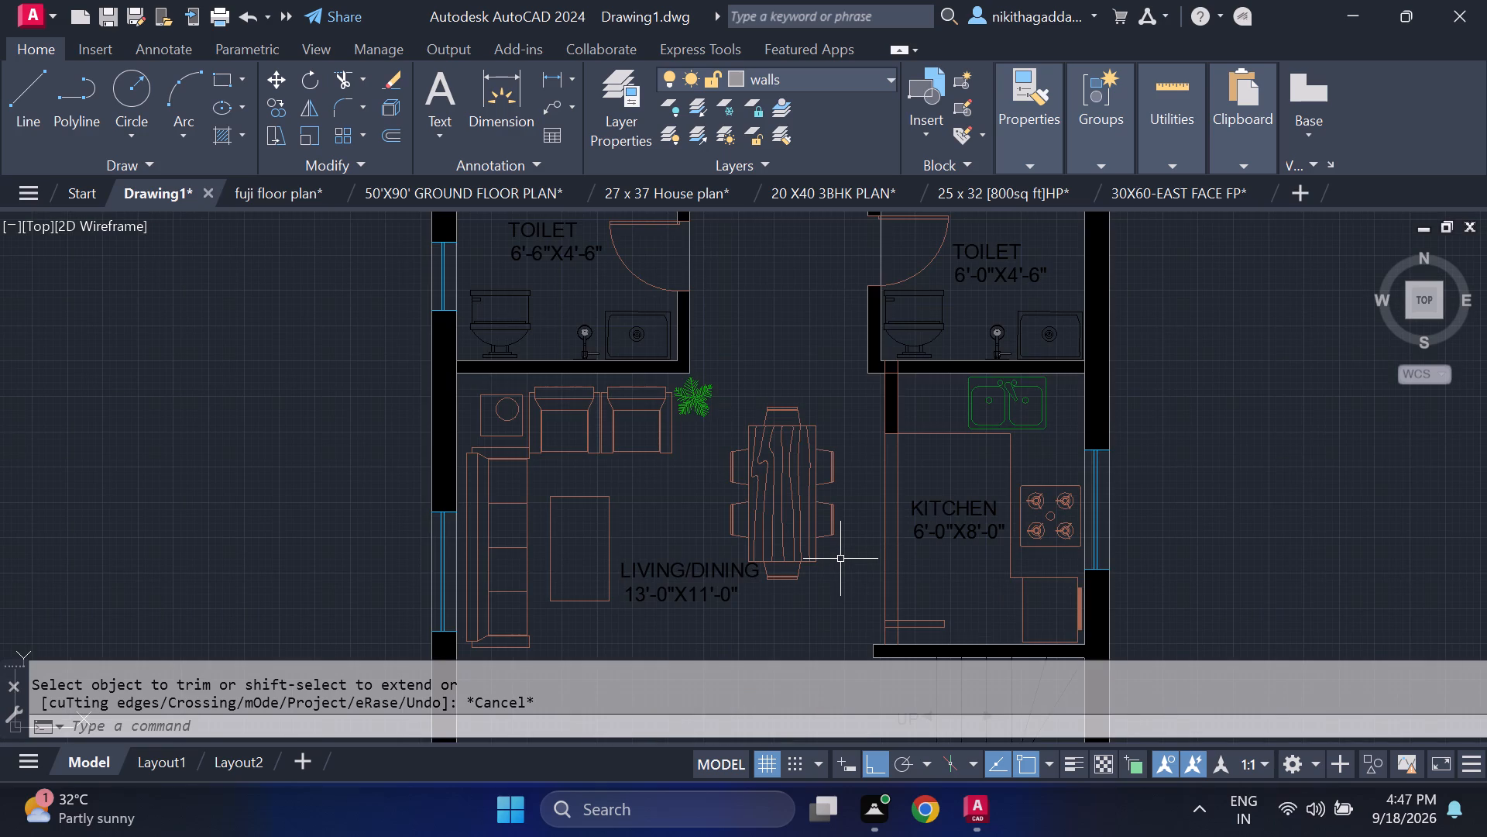
scroll(843, 568, down, 2)
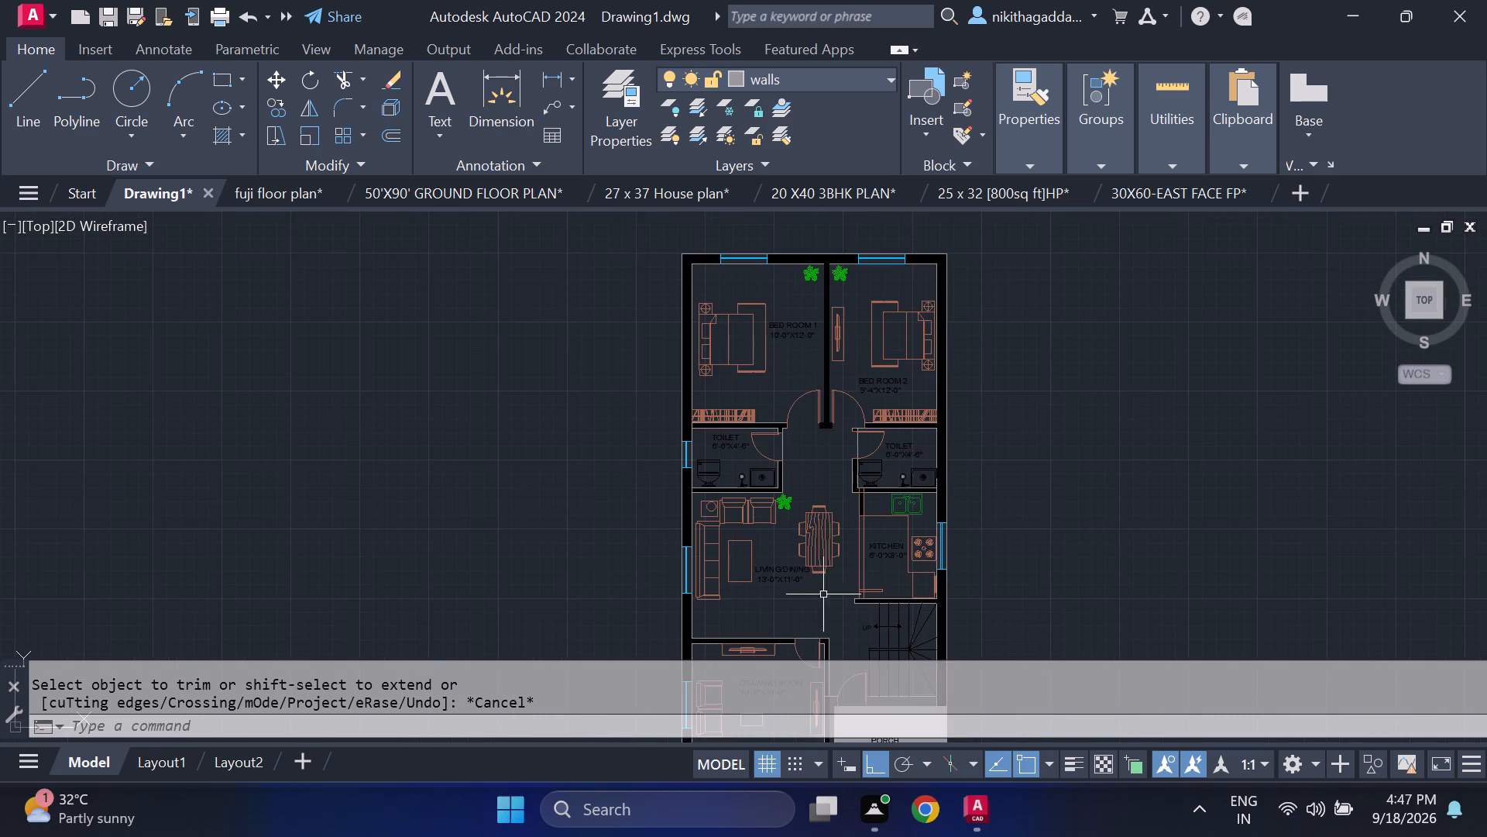
middle_drag(821, 598, 788, 480)
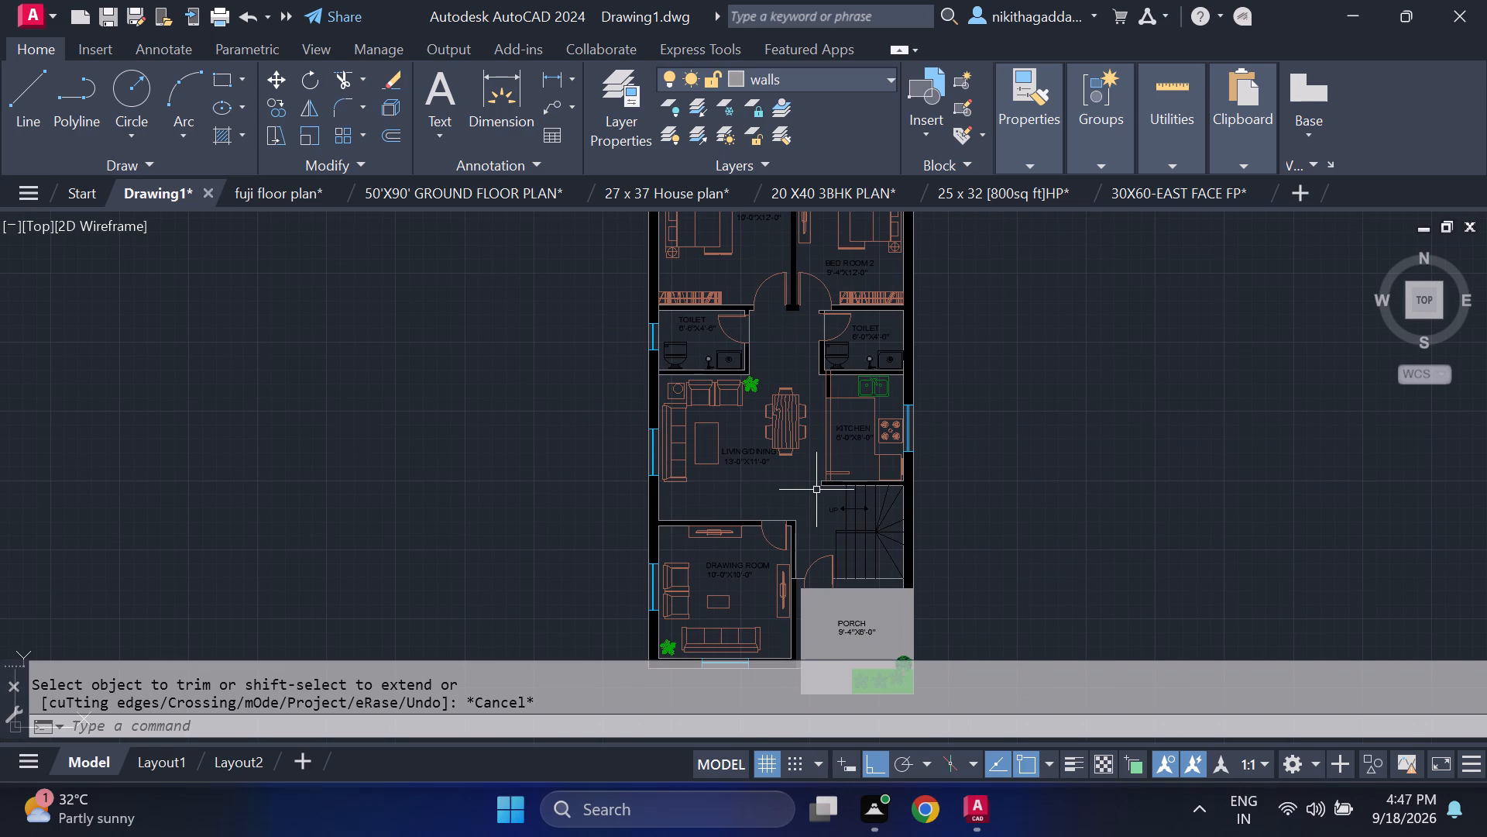
middle_drag(817, 490, 784, 362)
scroll(755, 525, up, 4)
scroll(788, 553, down, 2)
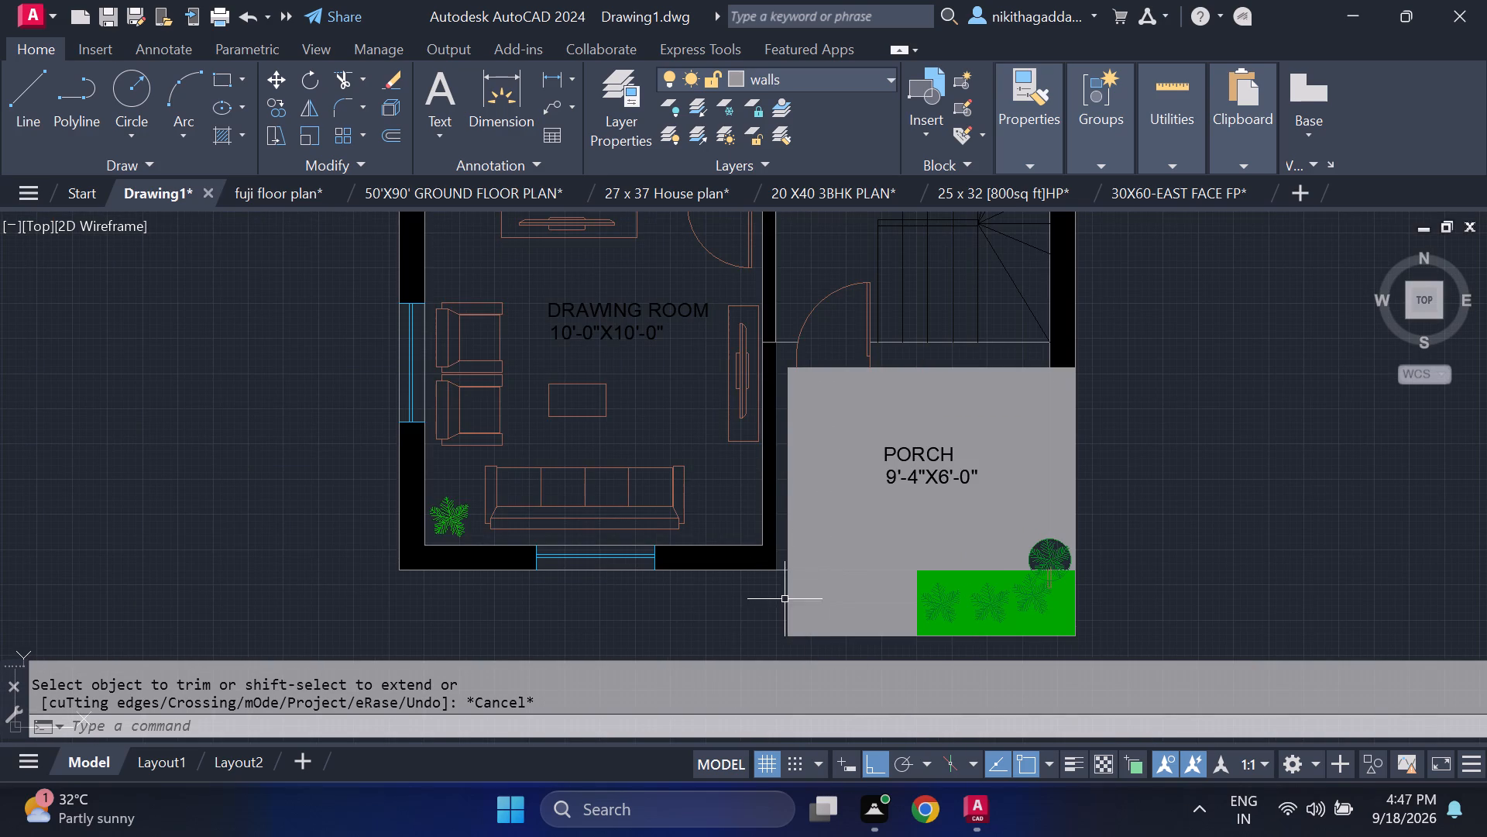
Draw a vertical line along the porch's west edge from the drawing room's bottom wall line up to the entrance wall line.
scroll(785, 600, up, 1)
scroll(783, 494, up, 2)
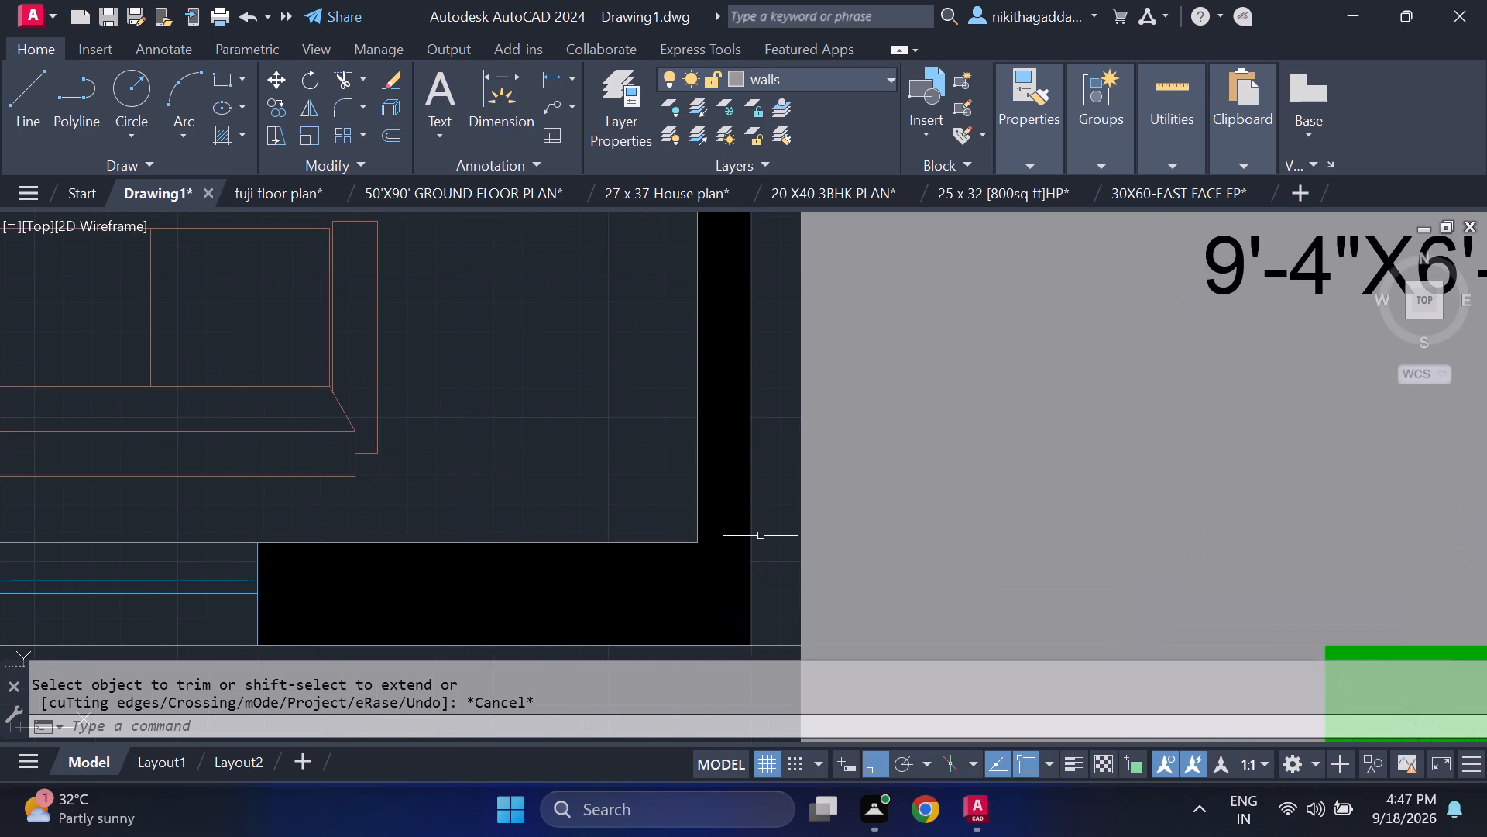
key(l)
key(Return)
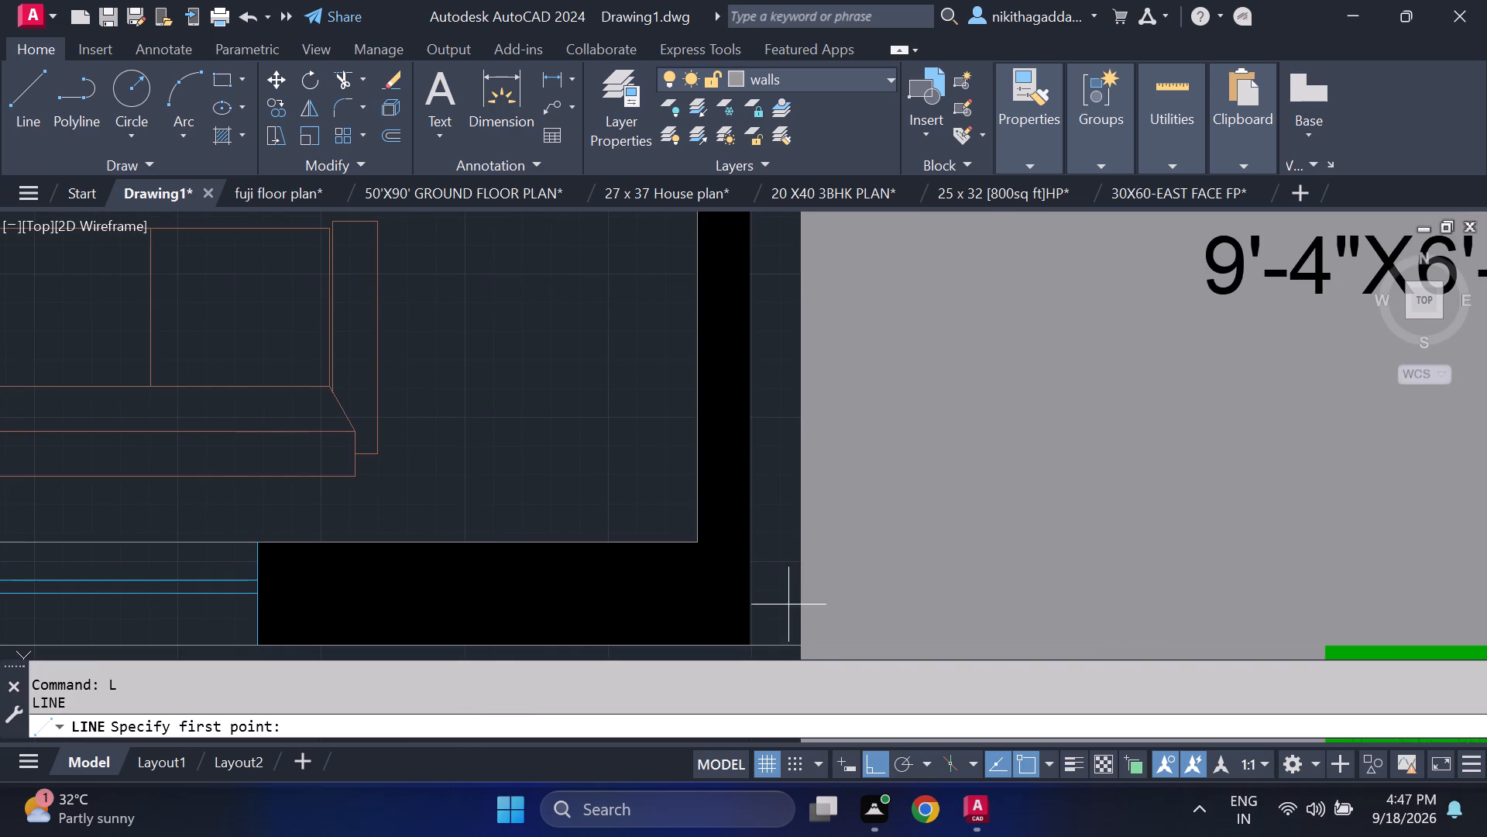
drag(806, 644, 806, 635)
middle_drag(794, 304, 828, 600)
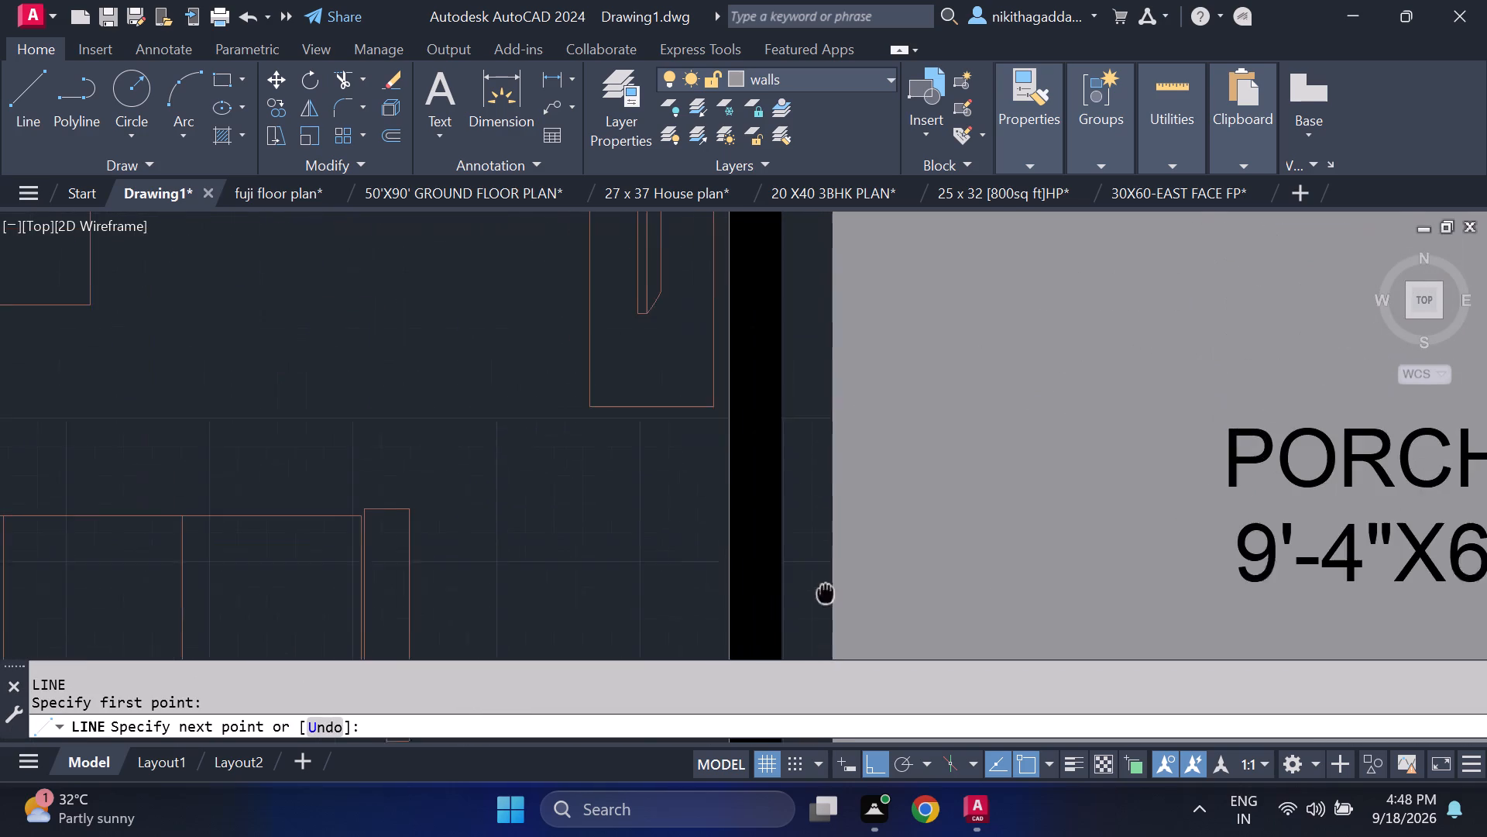
middle_drag(828, 600, 829, 604)
middle_drag(813, 279, 888, 644)
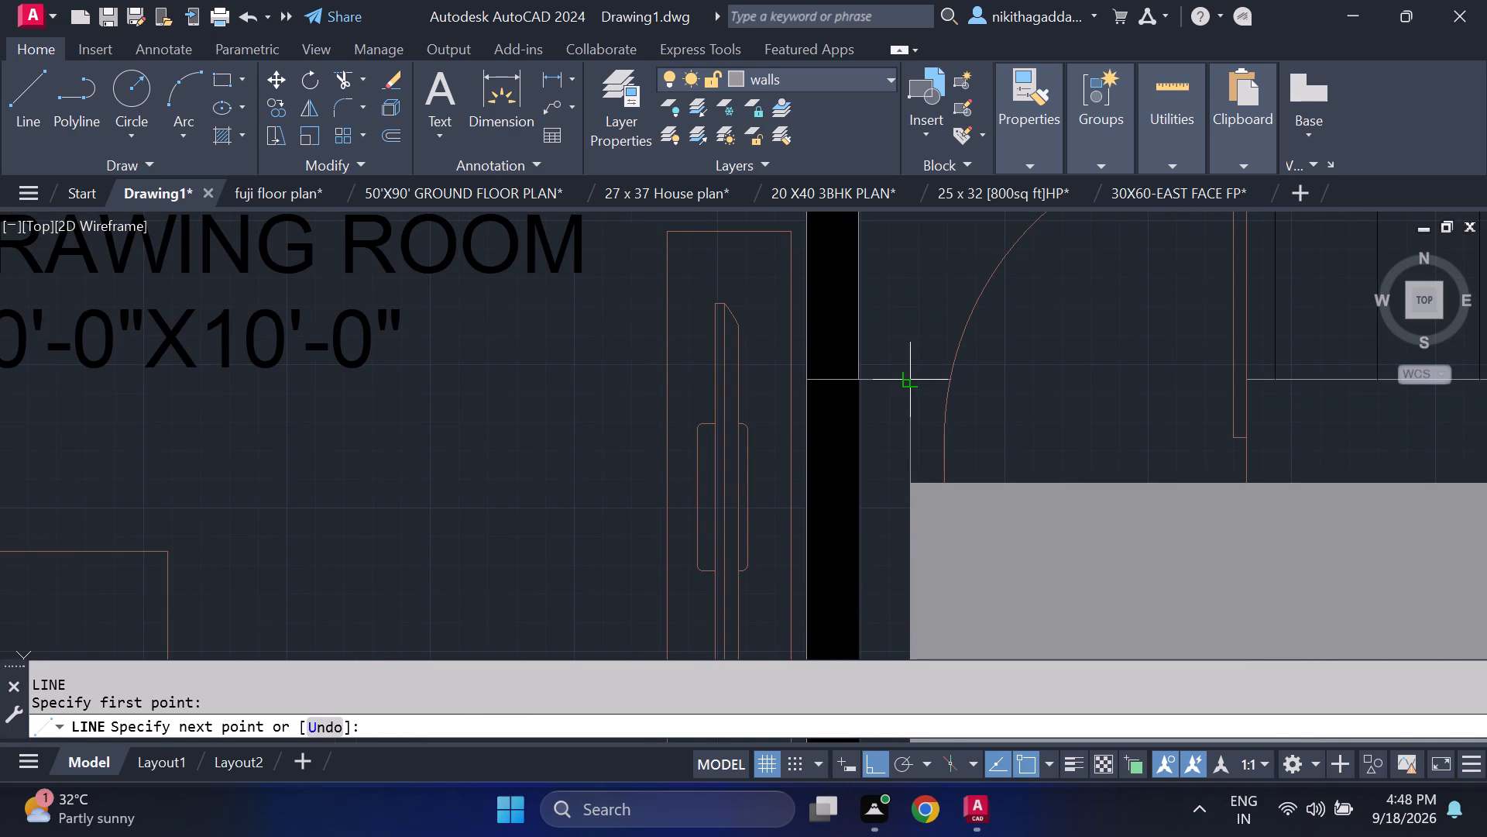
click(914, 380)
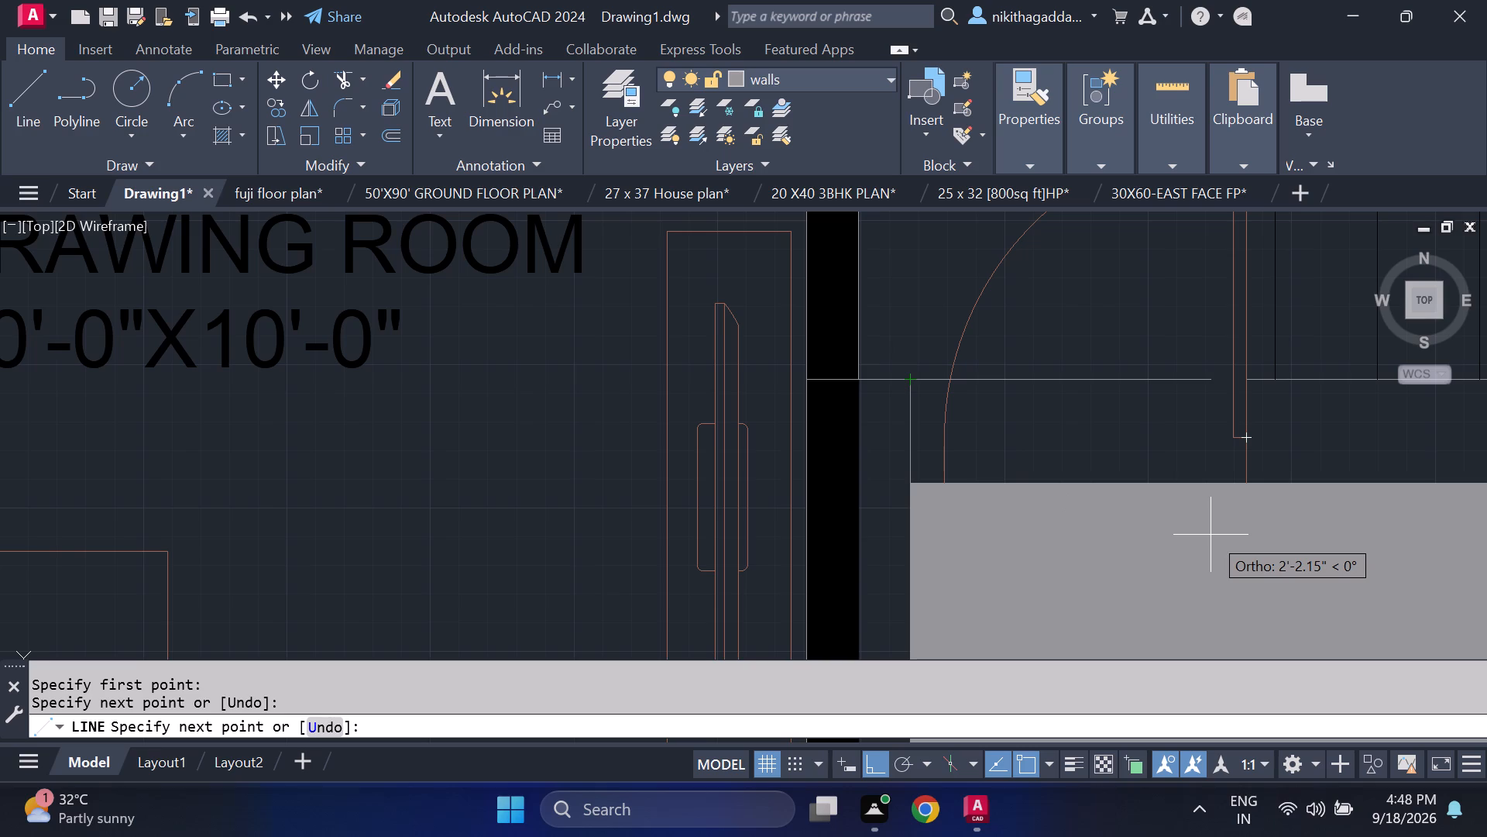
key(Escape)
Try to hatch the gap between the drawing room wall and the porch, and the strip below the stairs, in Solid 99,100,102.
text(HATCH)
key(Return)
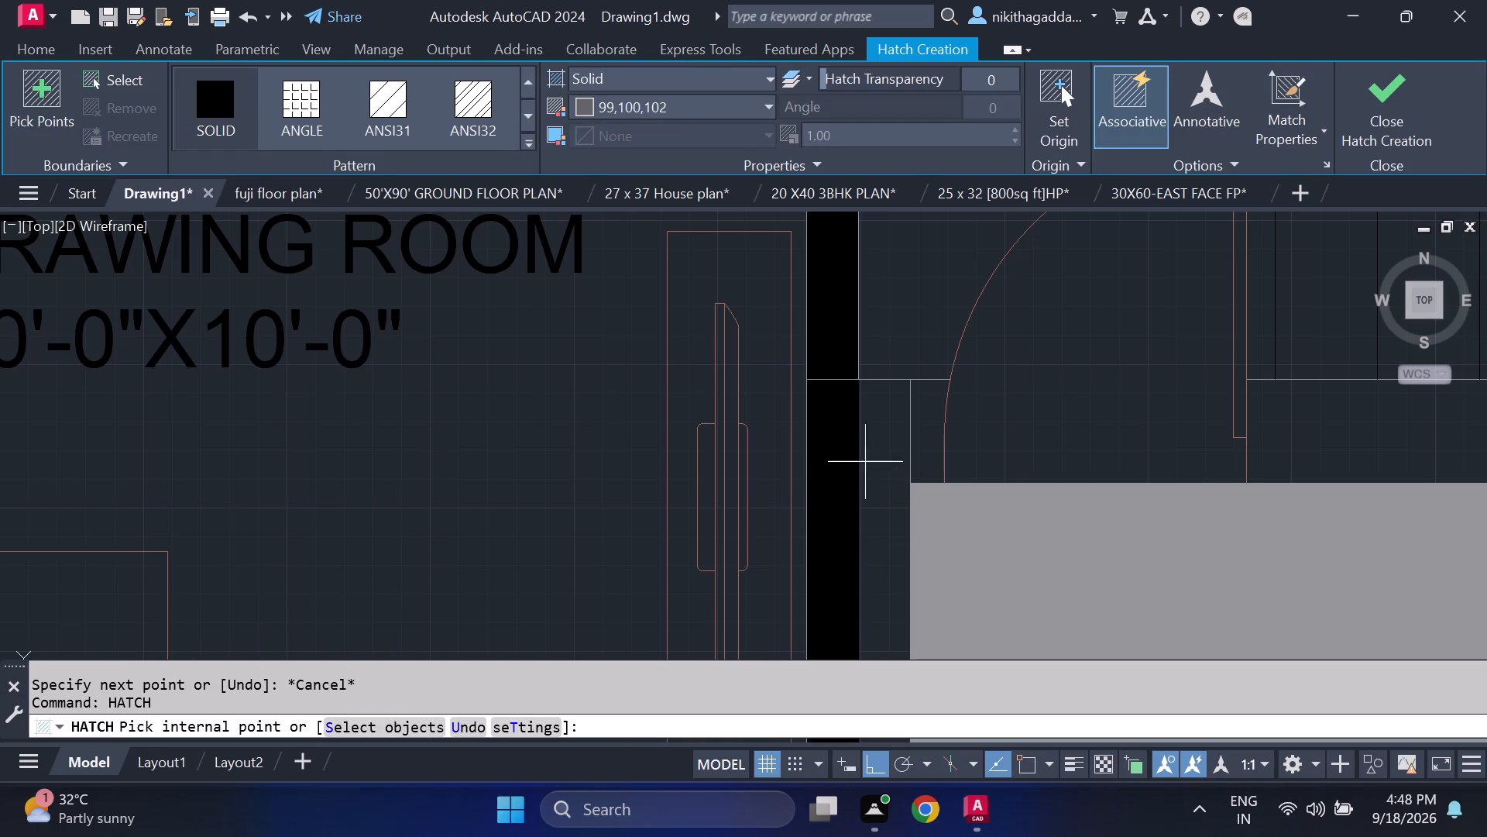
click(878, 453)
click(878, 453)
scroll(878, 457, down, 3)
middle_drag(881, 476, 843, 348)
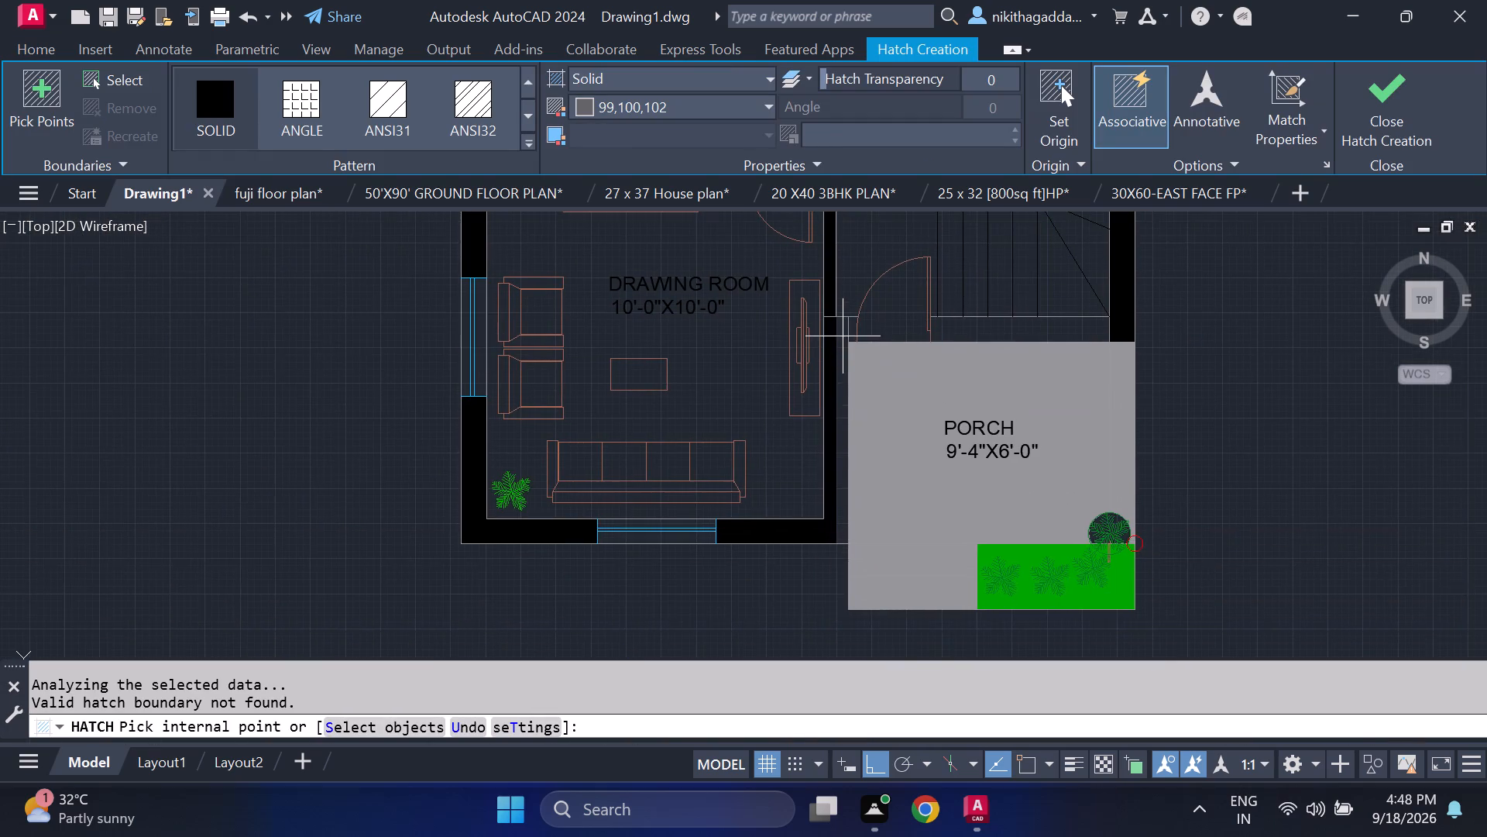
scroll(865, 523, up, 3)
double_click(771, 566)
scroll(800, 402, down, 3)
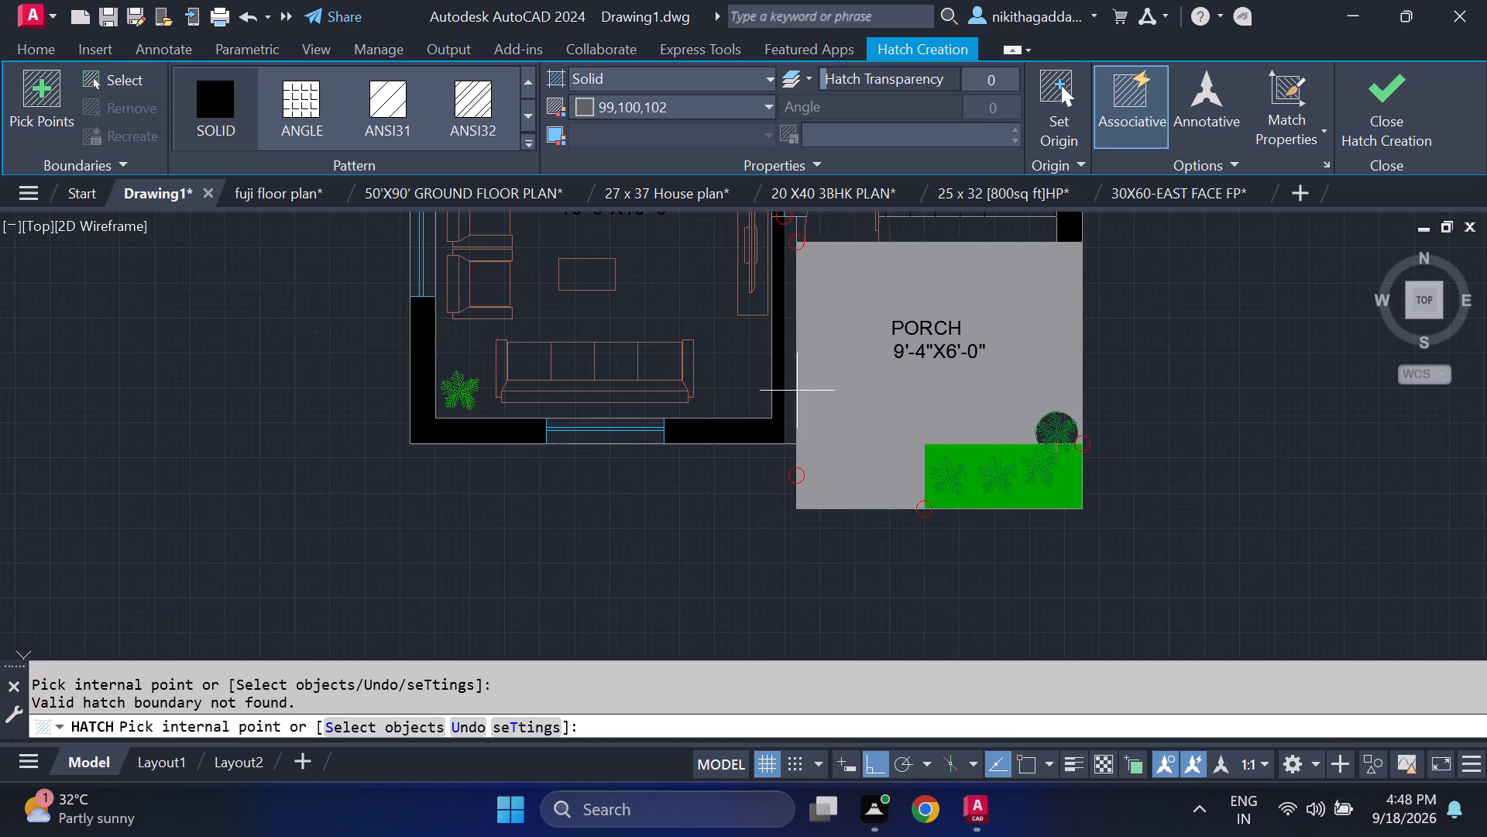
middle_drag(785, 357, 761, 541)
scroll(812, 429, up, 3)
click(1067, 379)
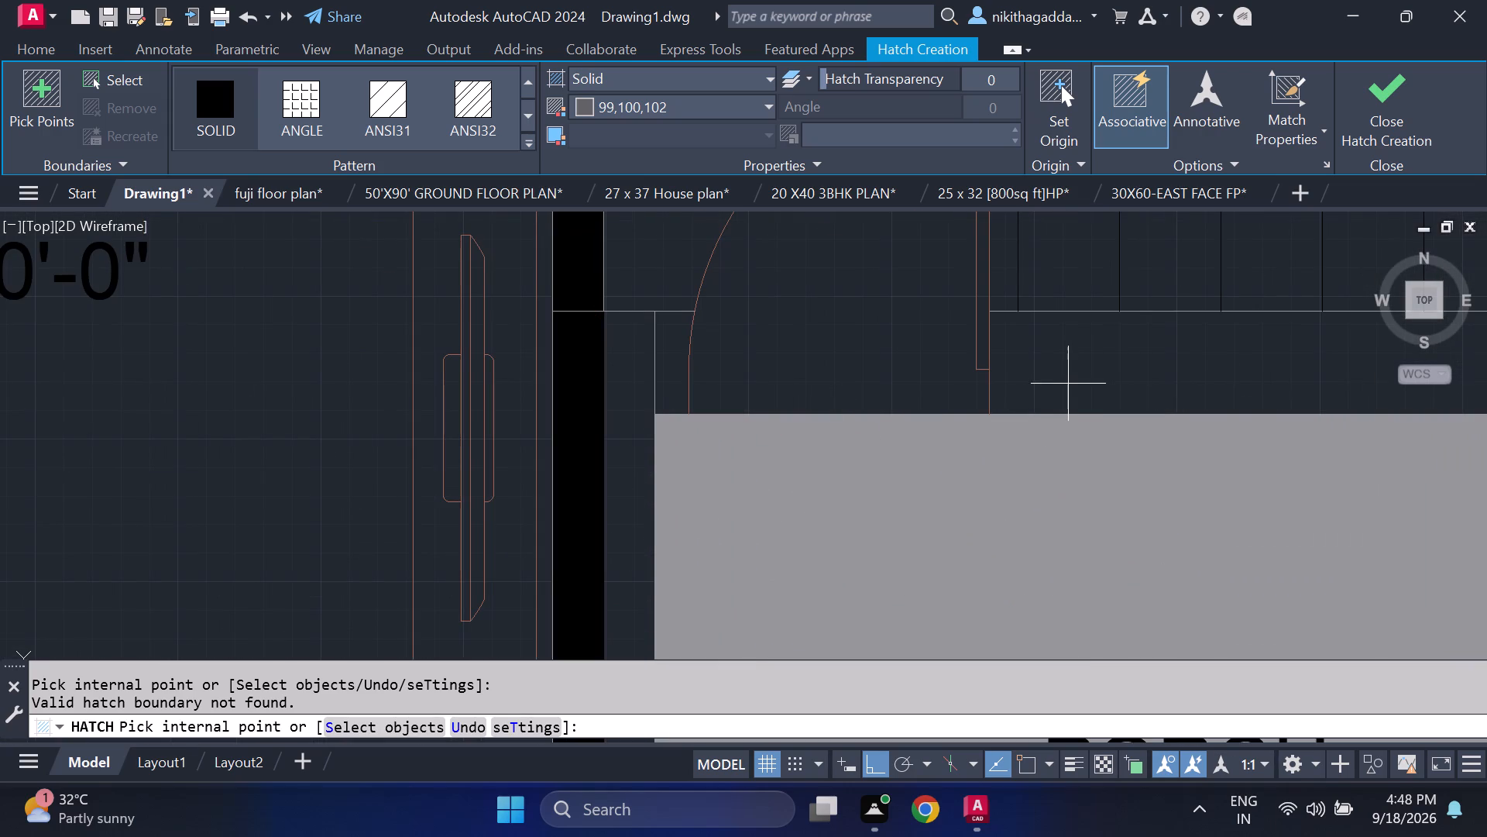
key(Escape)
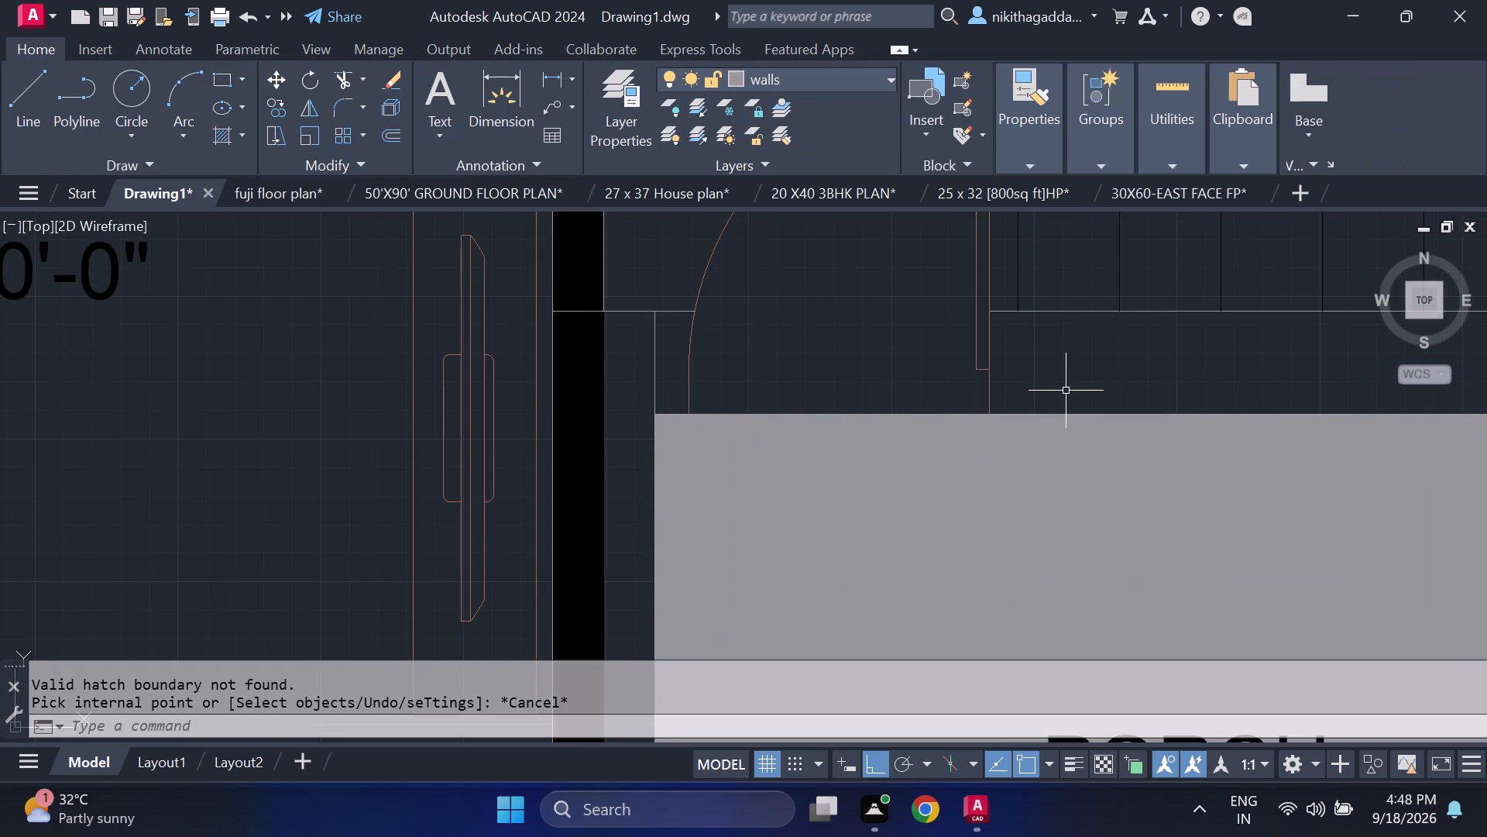
Trim away the short vertical line above the porch's northwest corner and try trimming the drawing room's east wall edge.
text(TR)
key(Return)
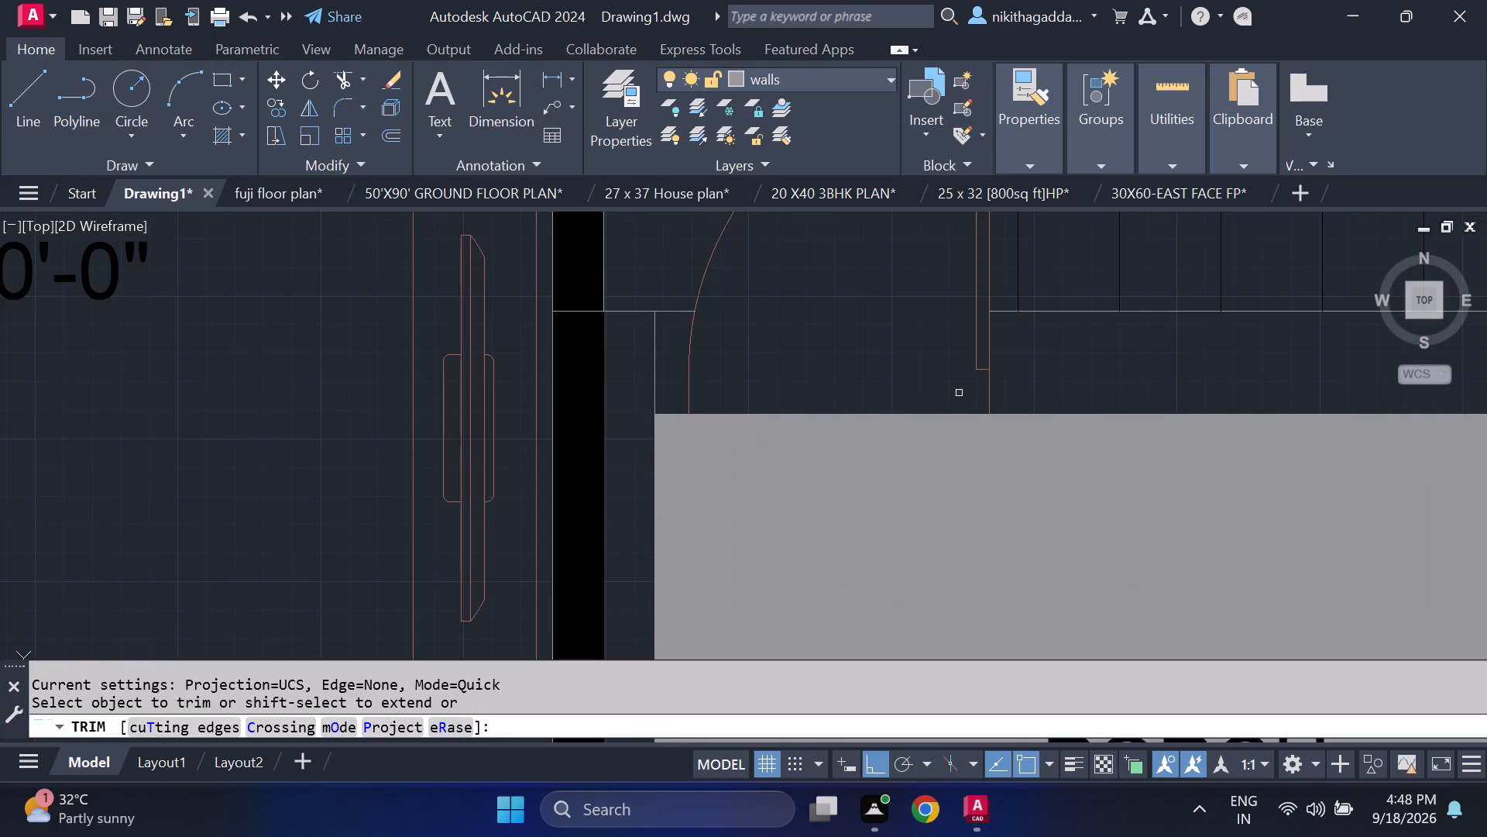
click(659, 378)
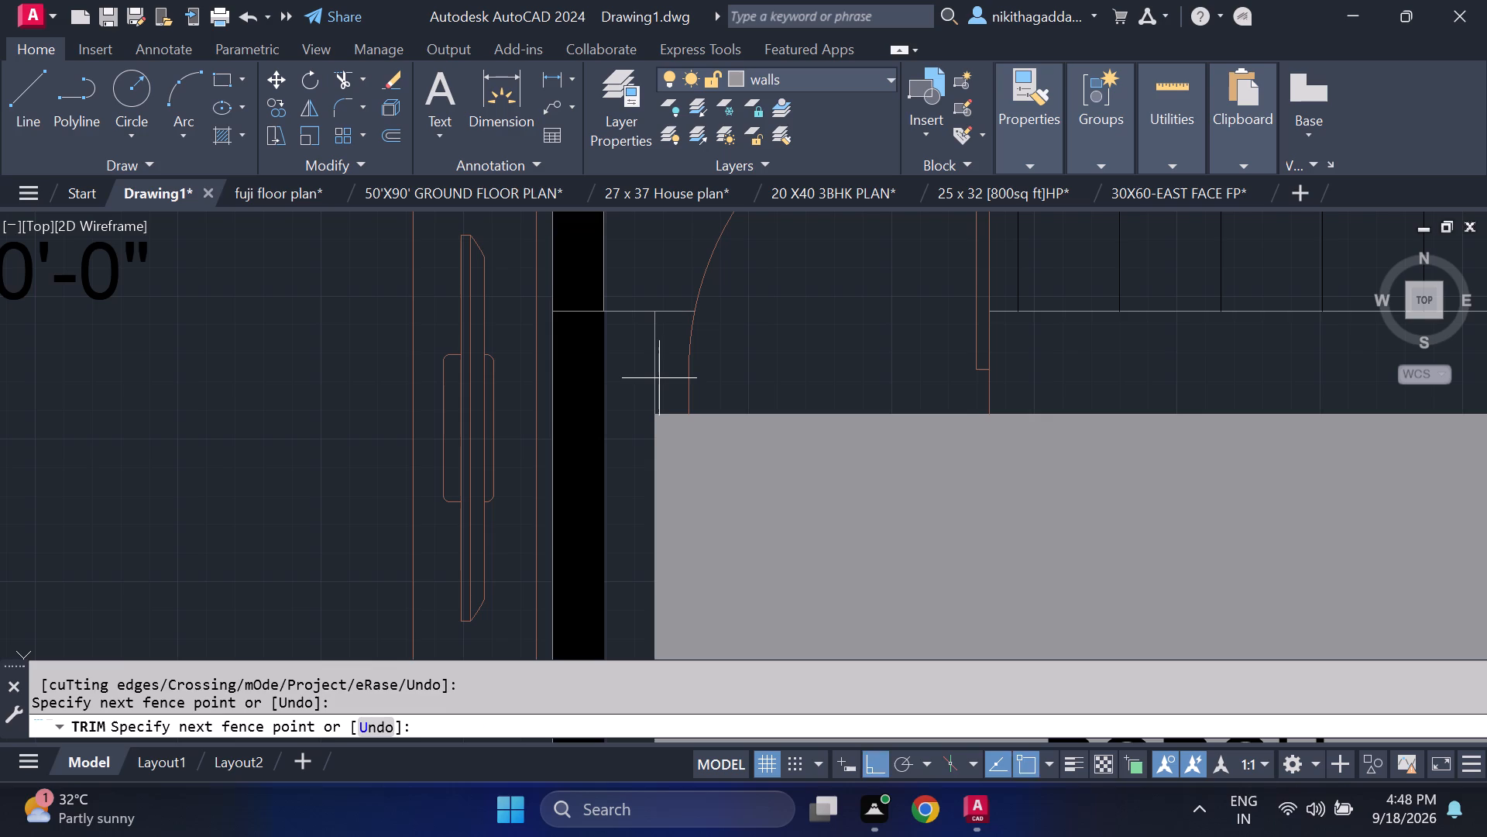
click(638, 371)
scroll(603, 228, down, 5)
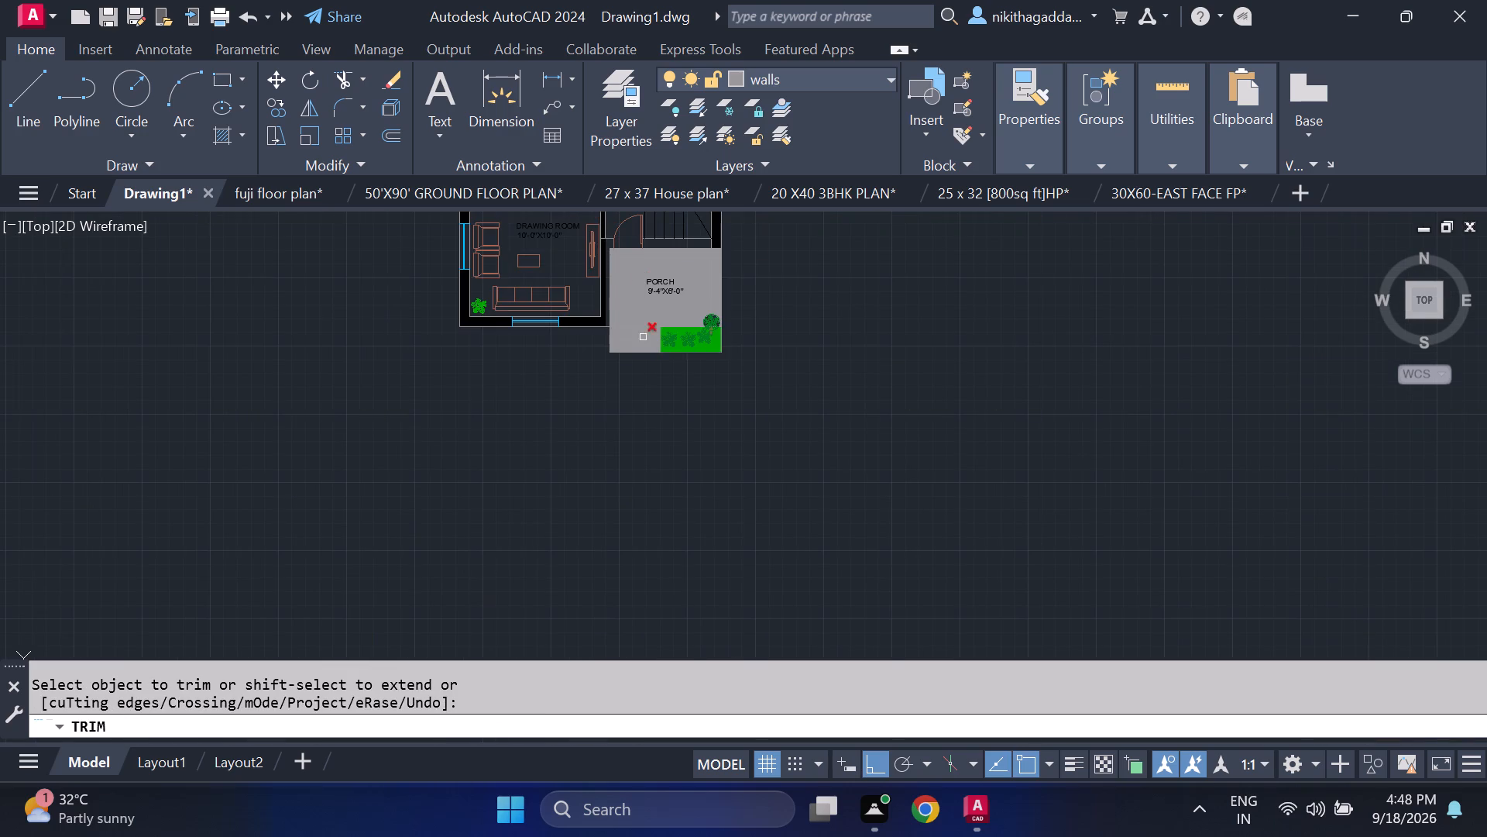
middle_drag(597, 266, 608, 394)
scroll(607, 394, up, 3)
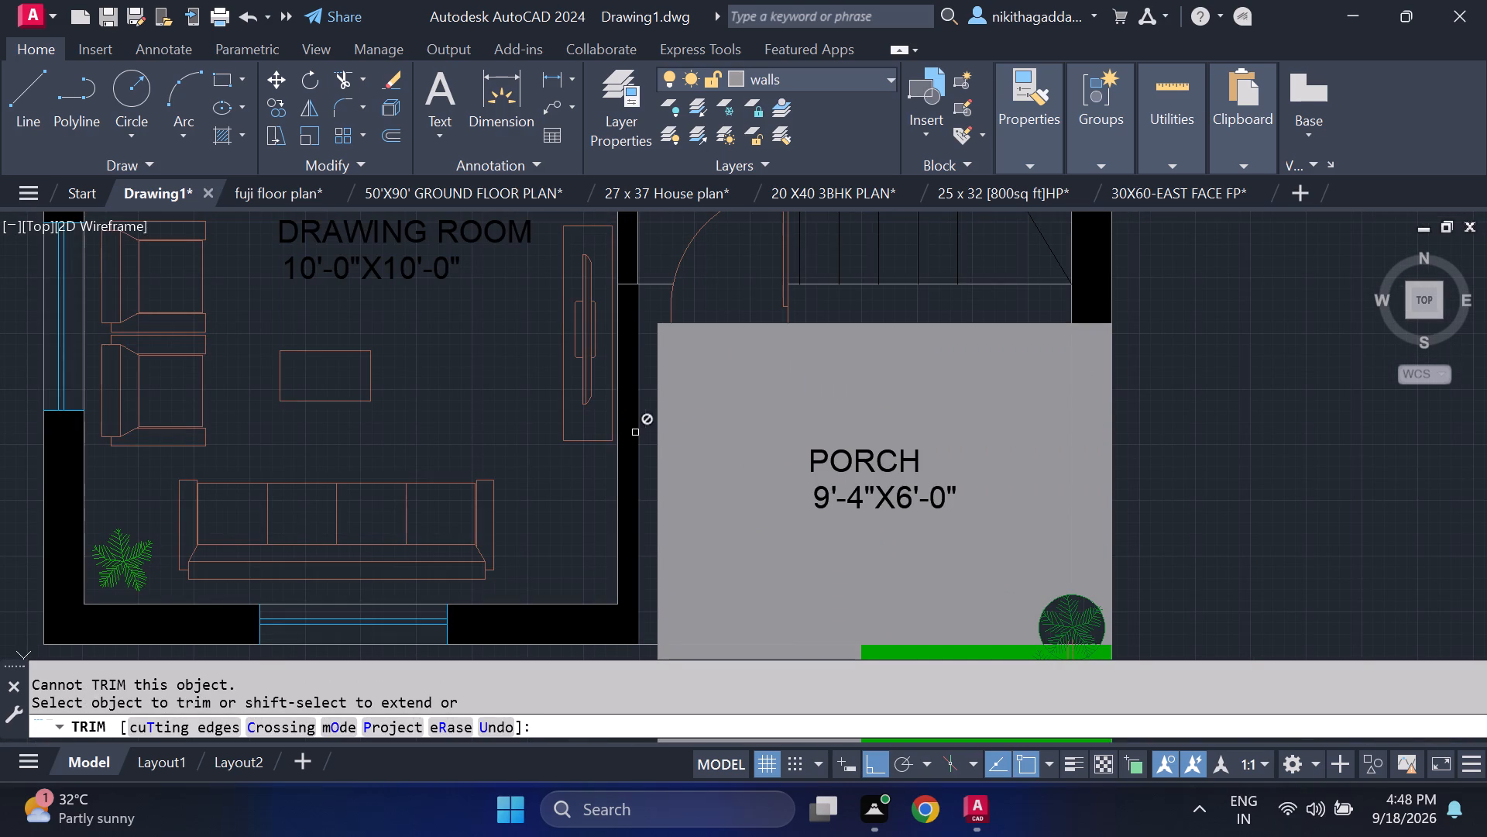
click(639, 429)
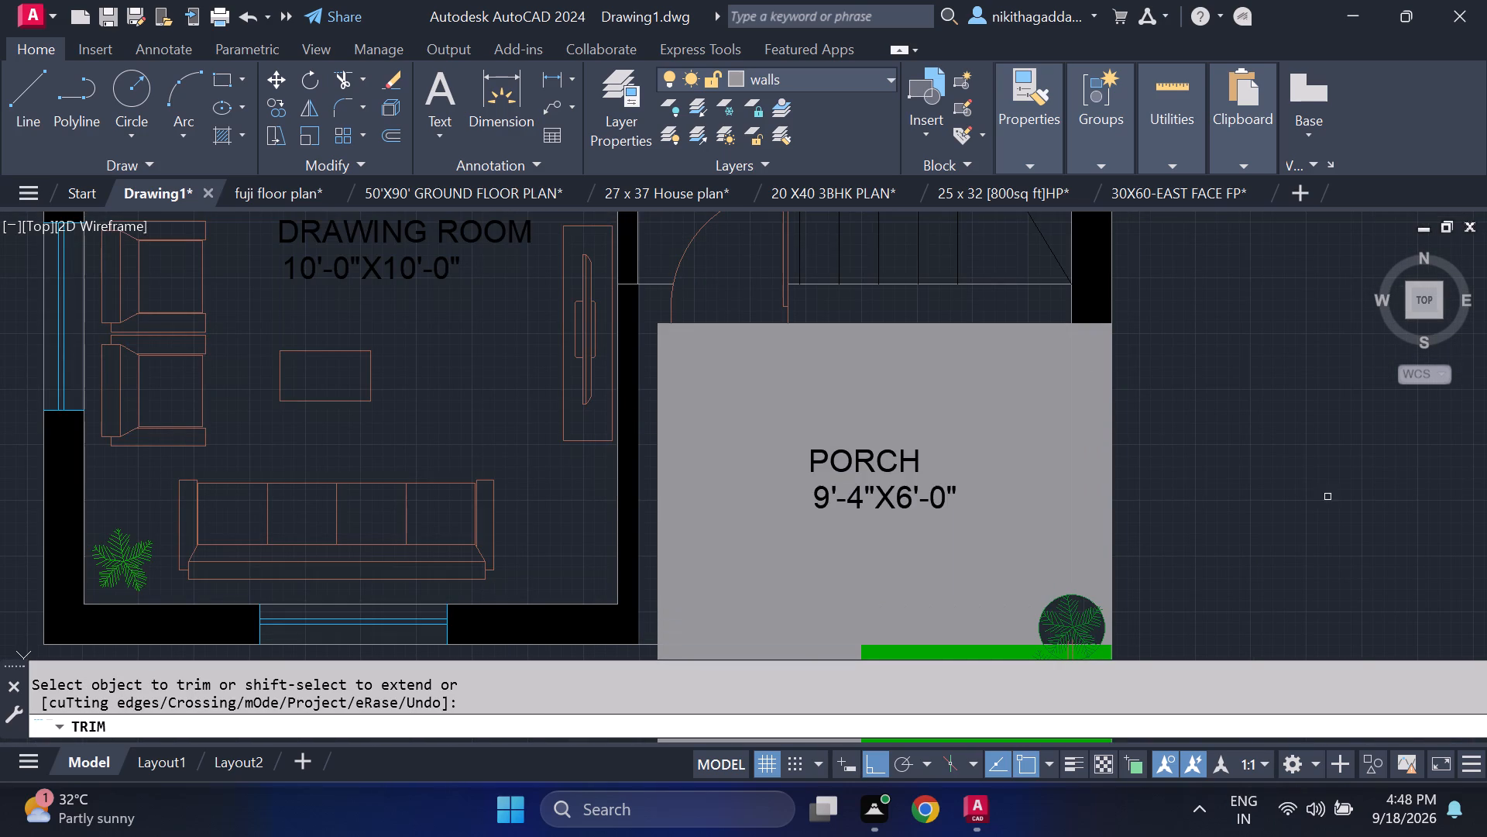
key(Escape)
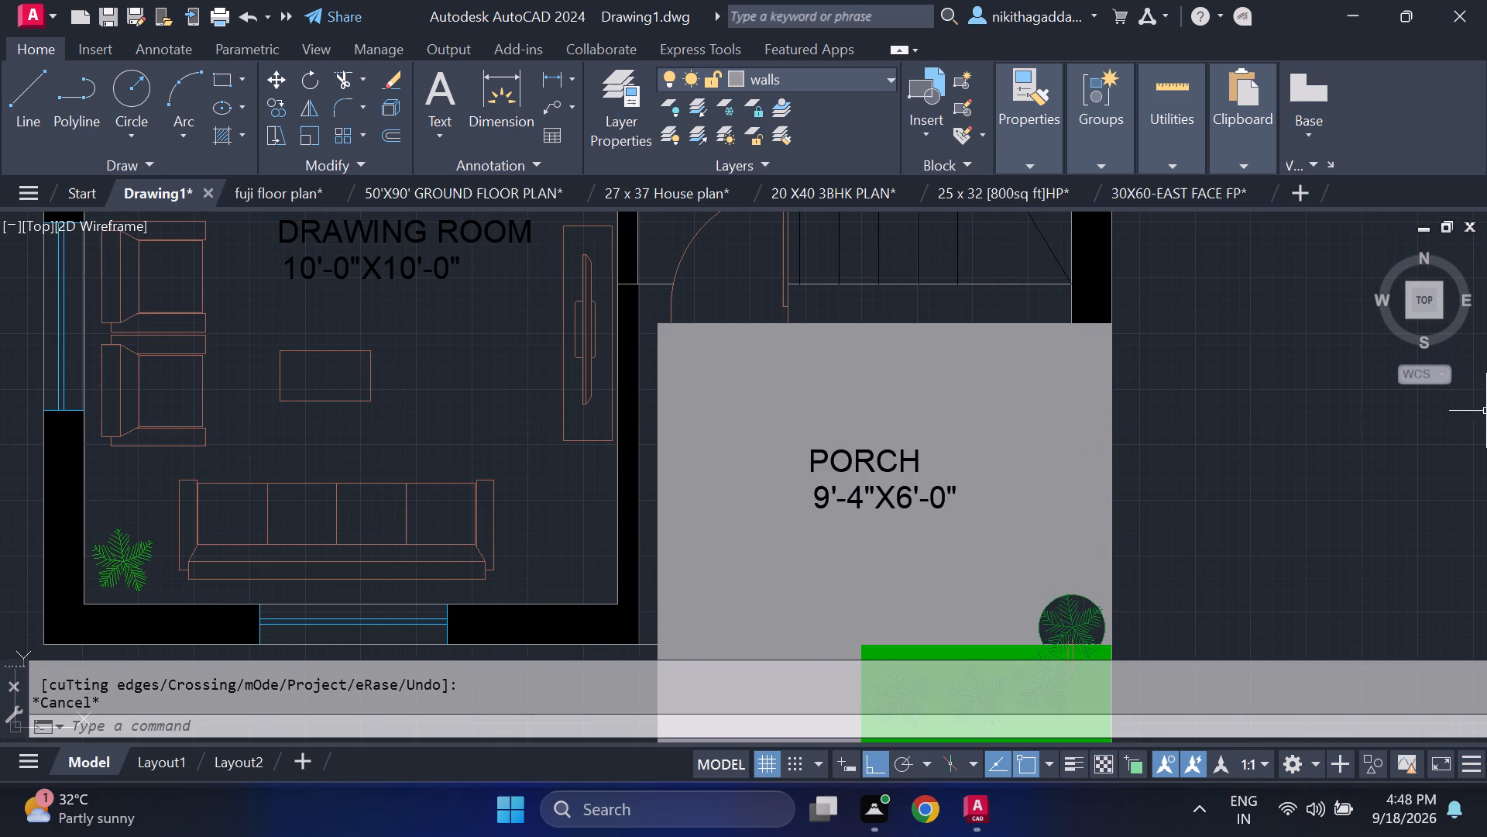
Turn off hatch associativity and try to fill the strip between the stairs and the porch in Solid 99,100,102.
scroll(1225, 417, down, 2)
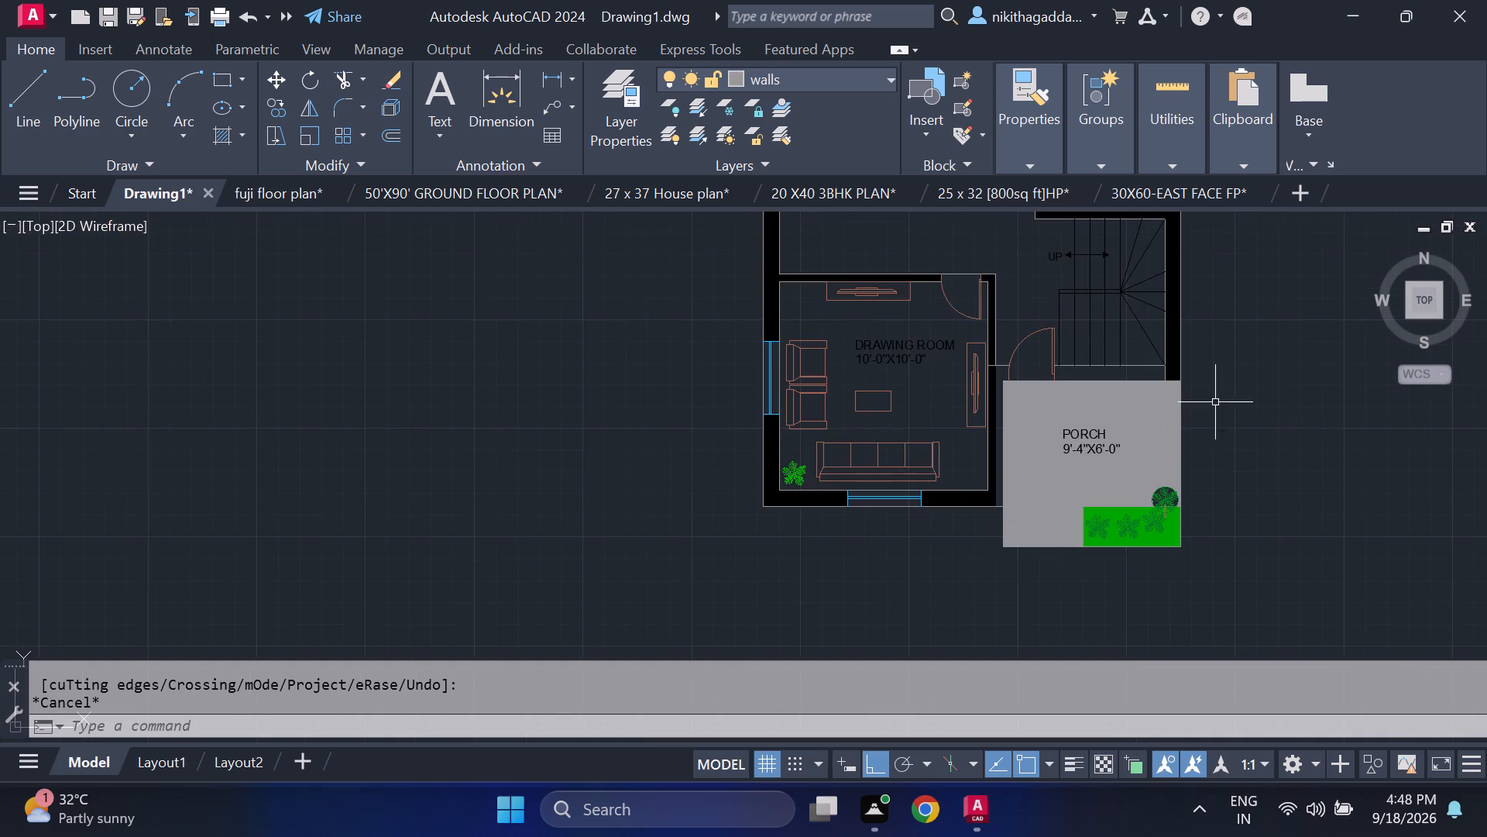
scroll(1156, 368, up, 4)
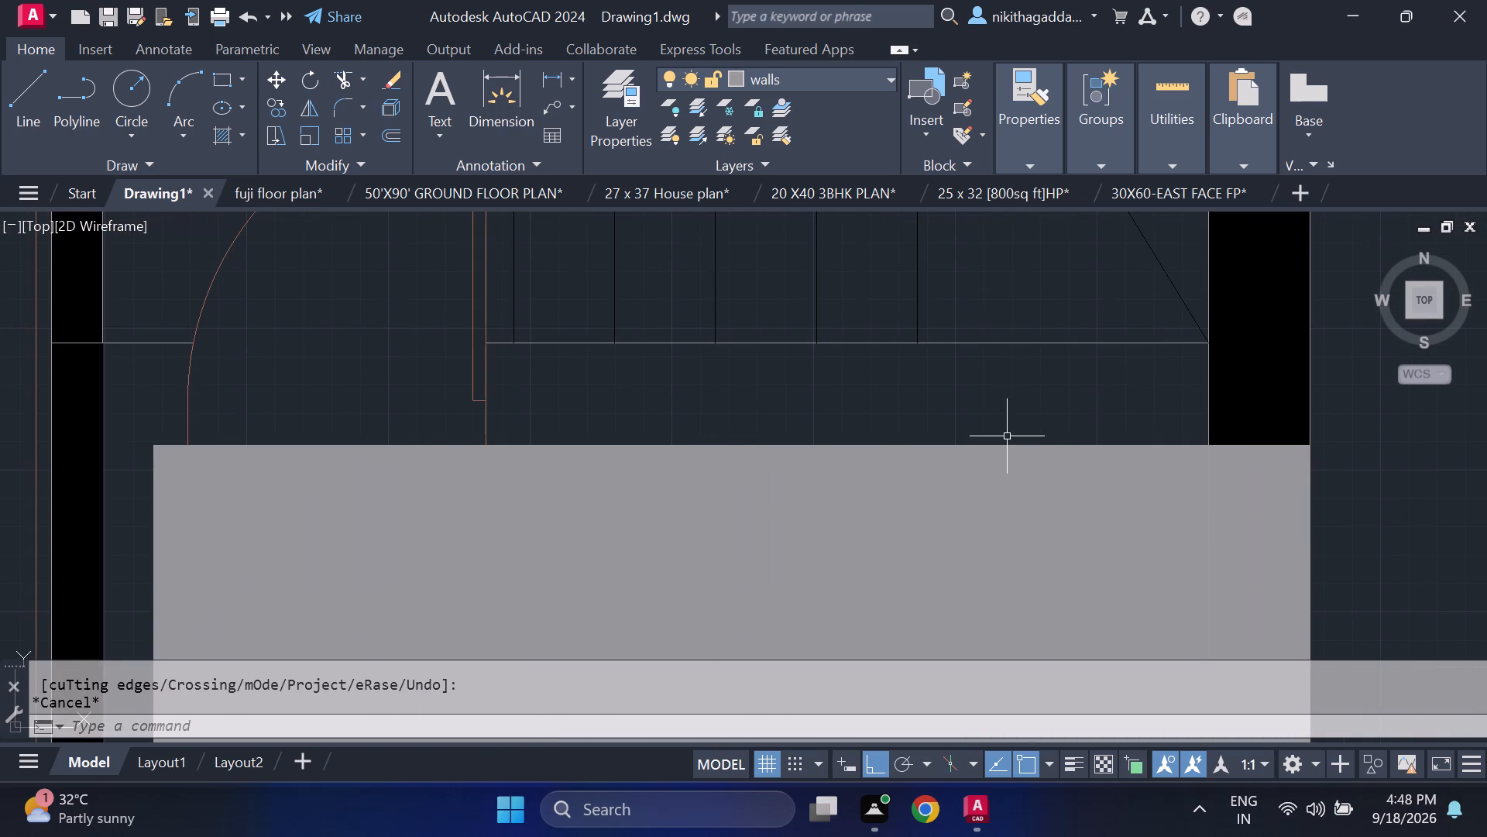
text(HATCH)
key(Return)
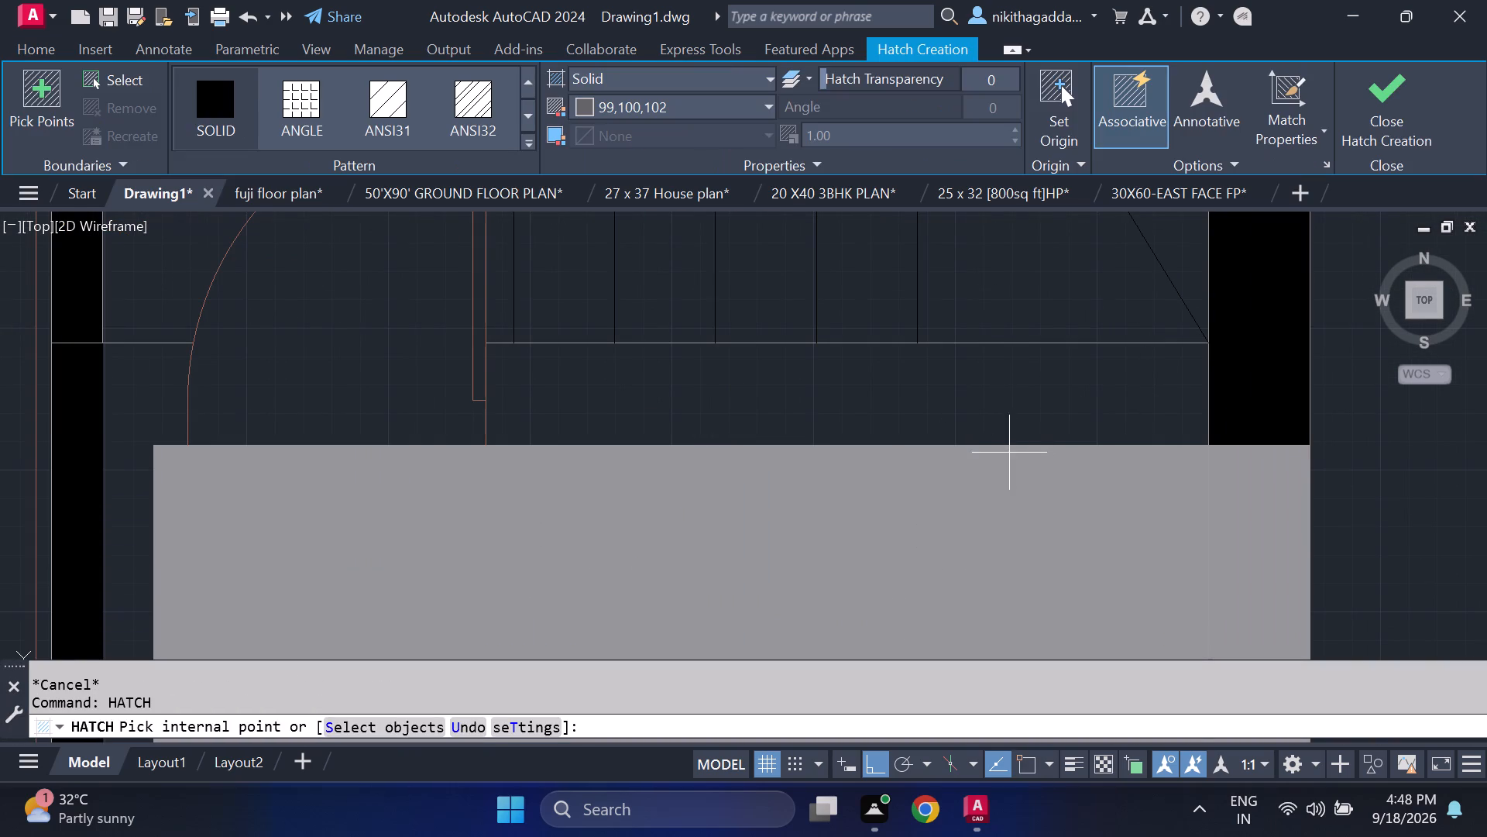
click(669, 397)
click(669, 397)
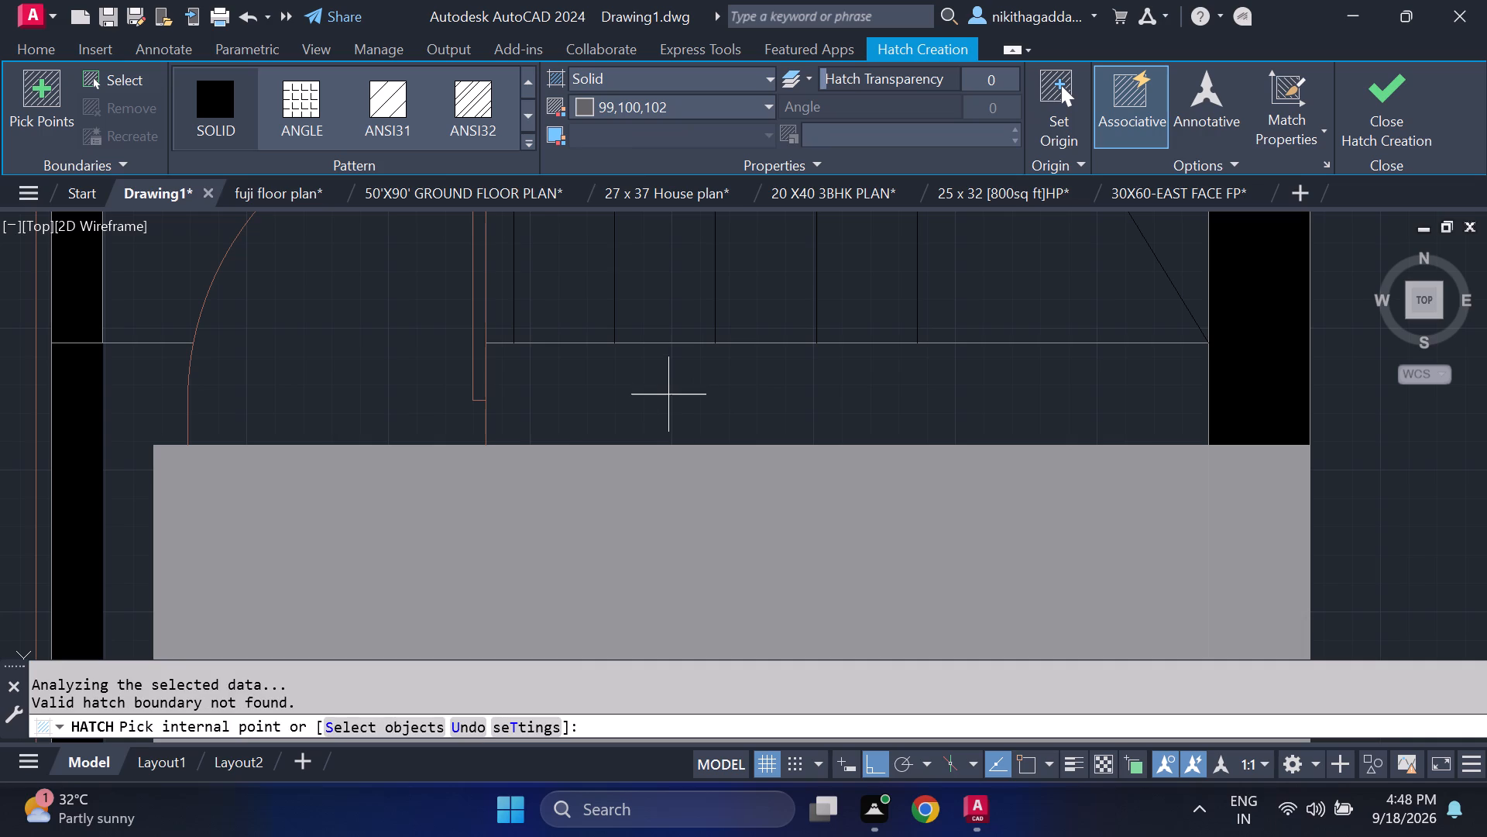
click(668, 394)
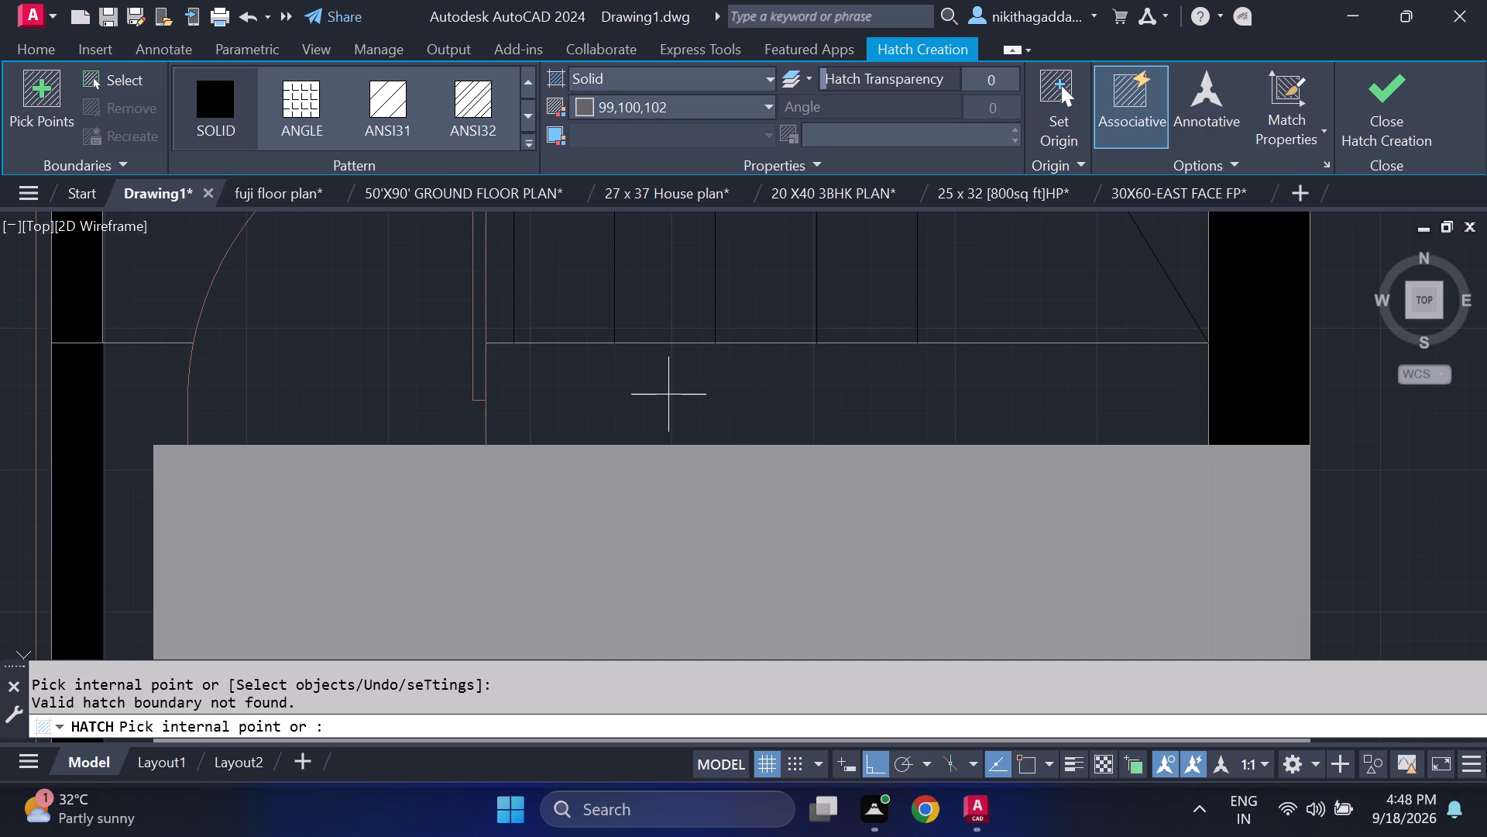
click(1131, 120)
double_click(750, 405)
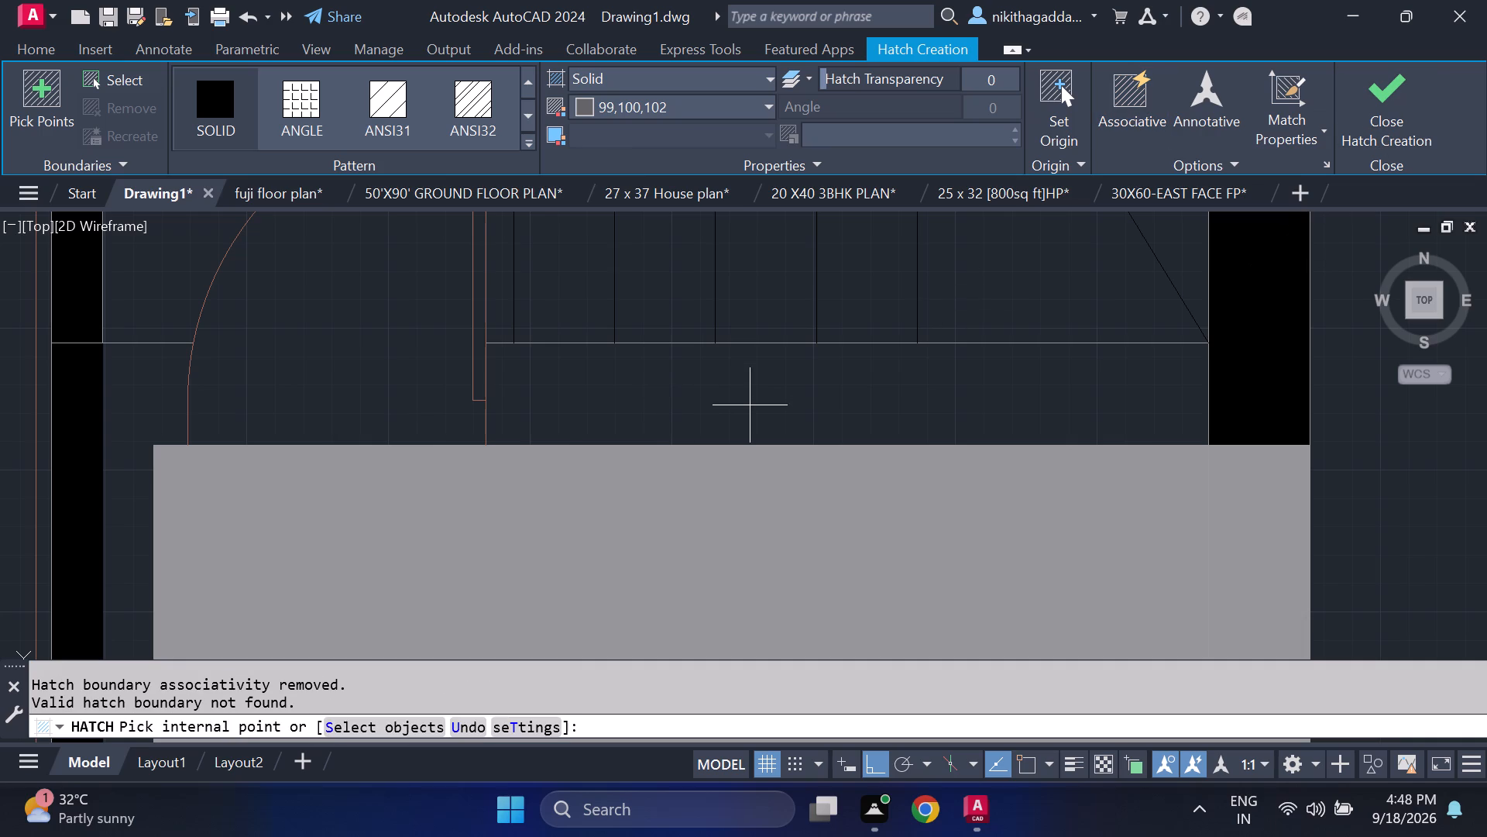
key(Escape)
Move the entrance door straight up, clear of the wall strip above the porch.
middle_drag(347, 380, 424, 553)
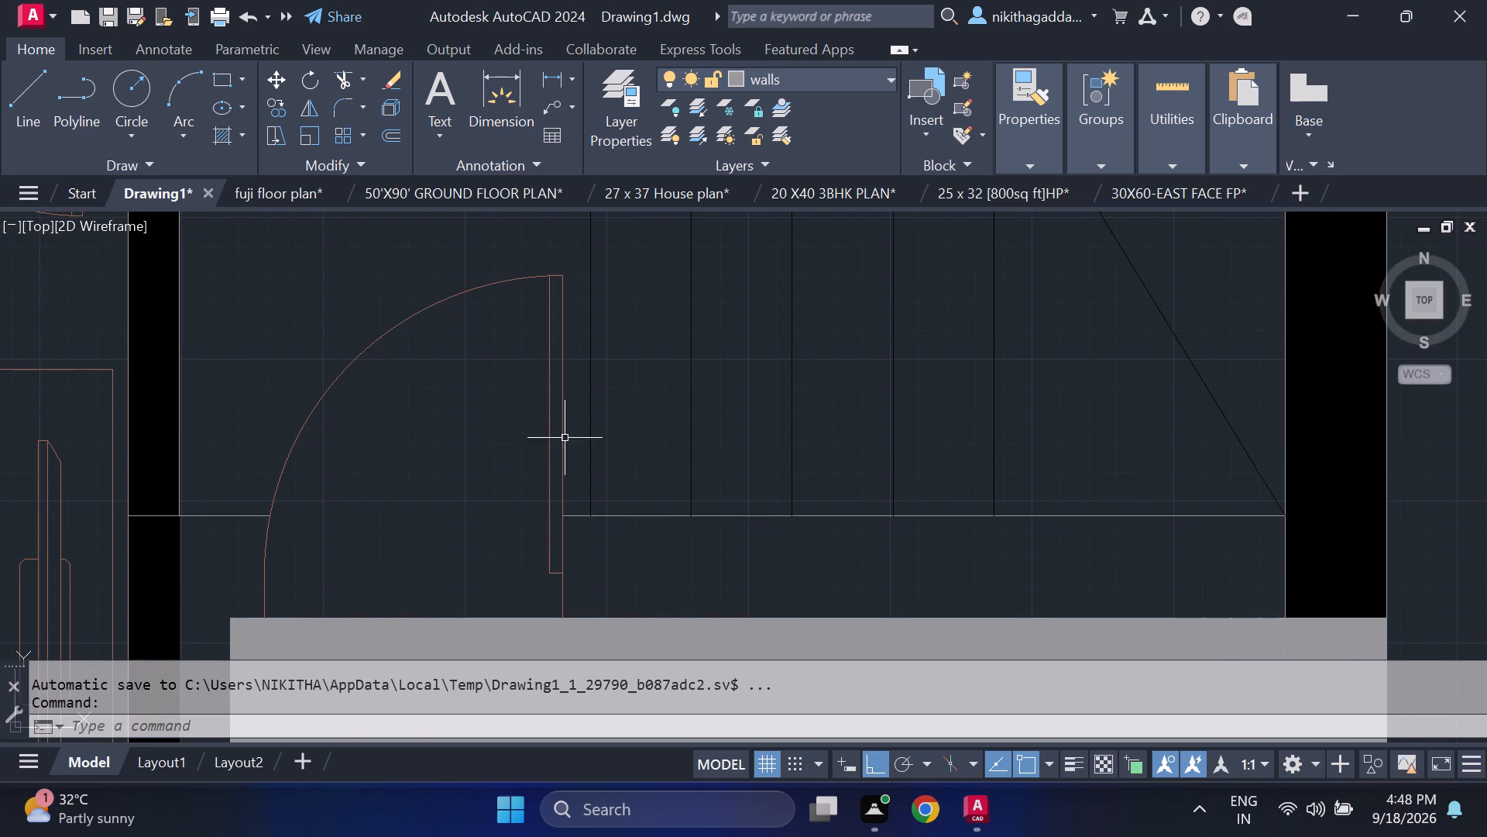
drag(573, 432, 565, 432)
click(232, 433)
key(m)
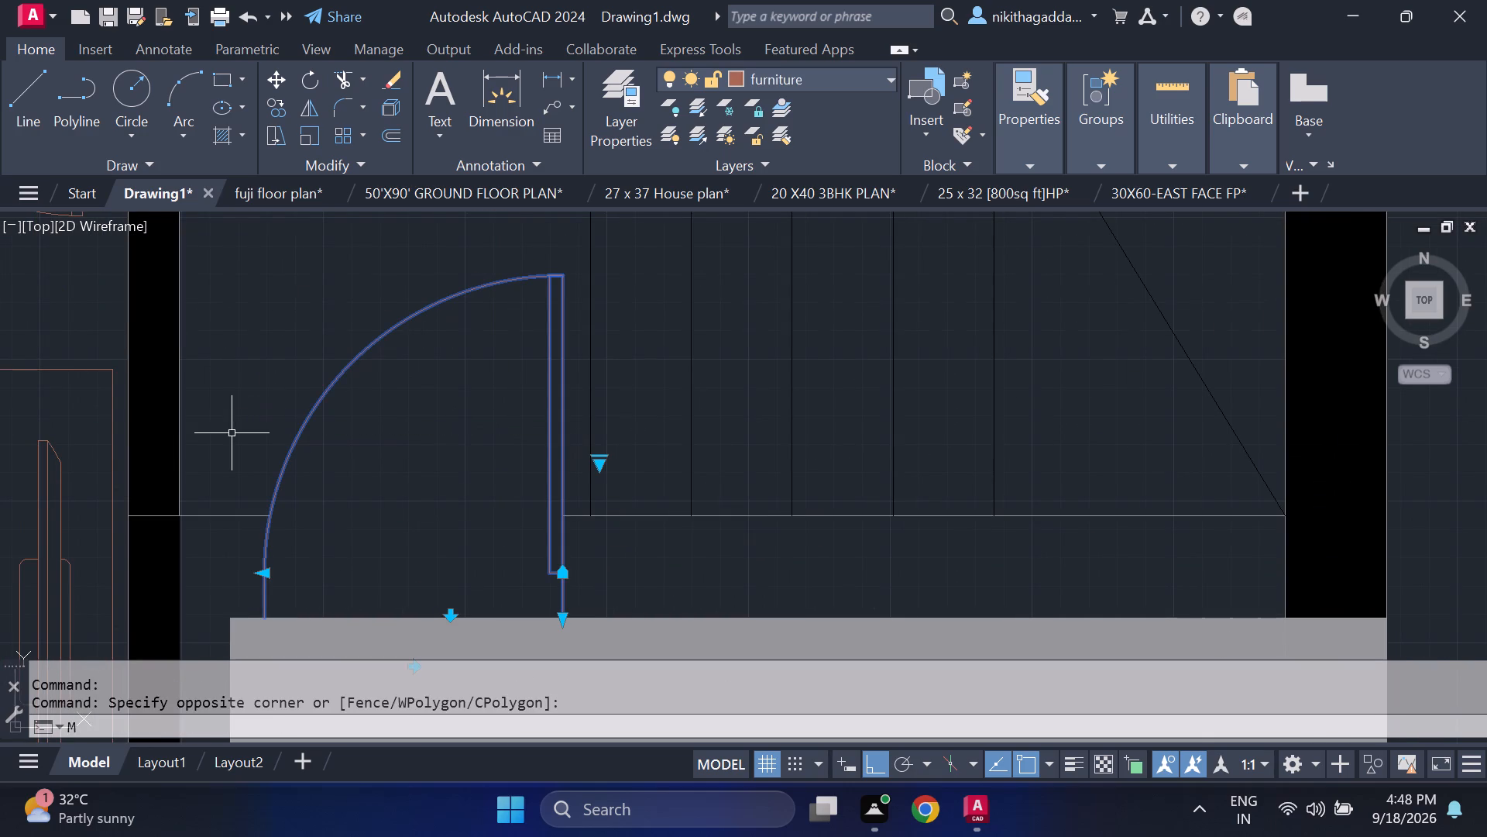
key(Return)
drag(559, 618, 555, 601)
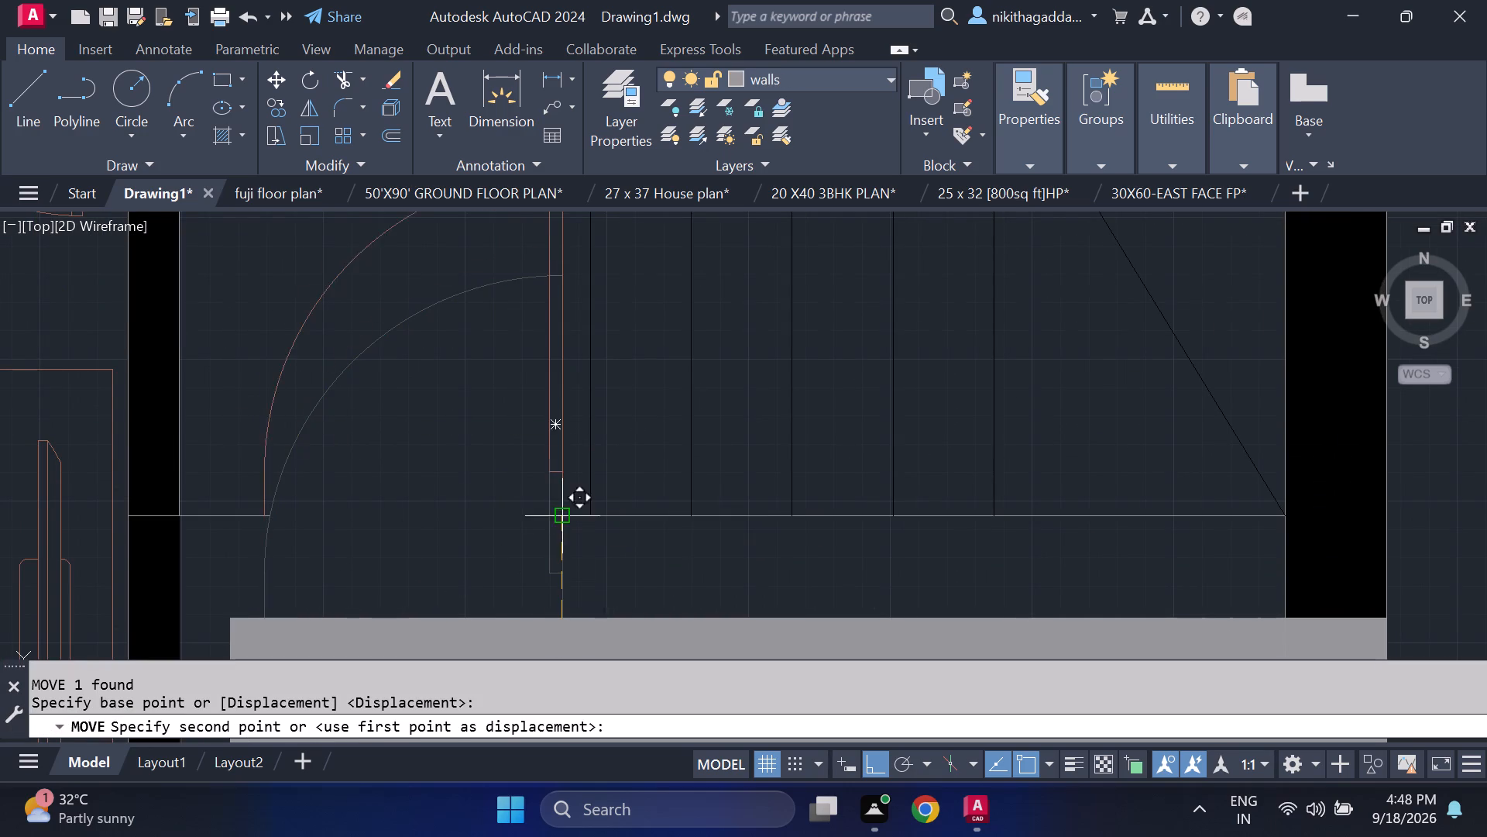
click(570, 425)
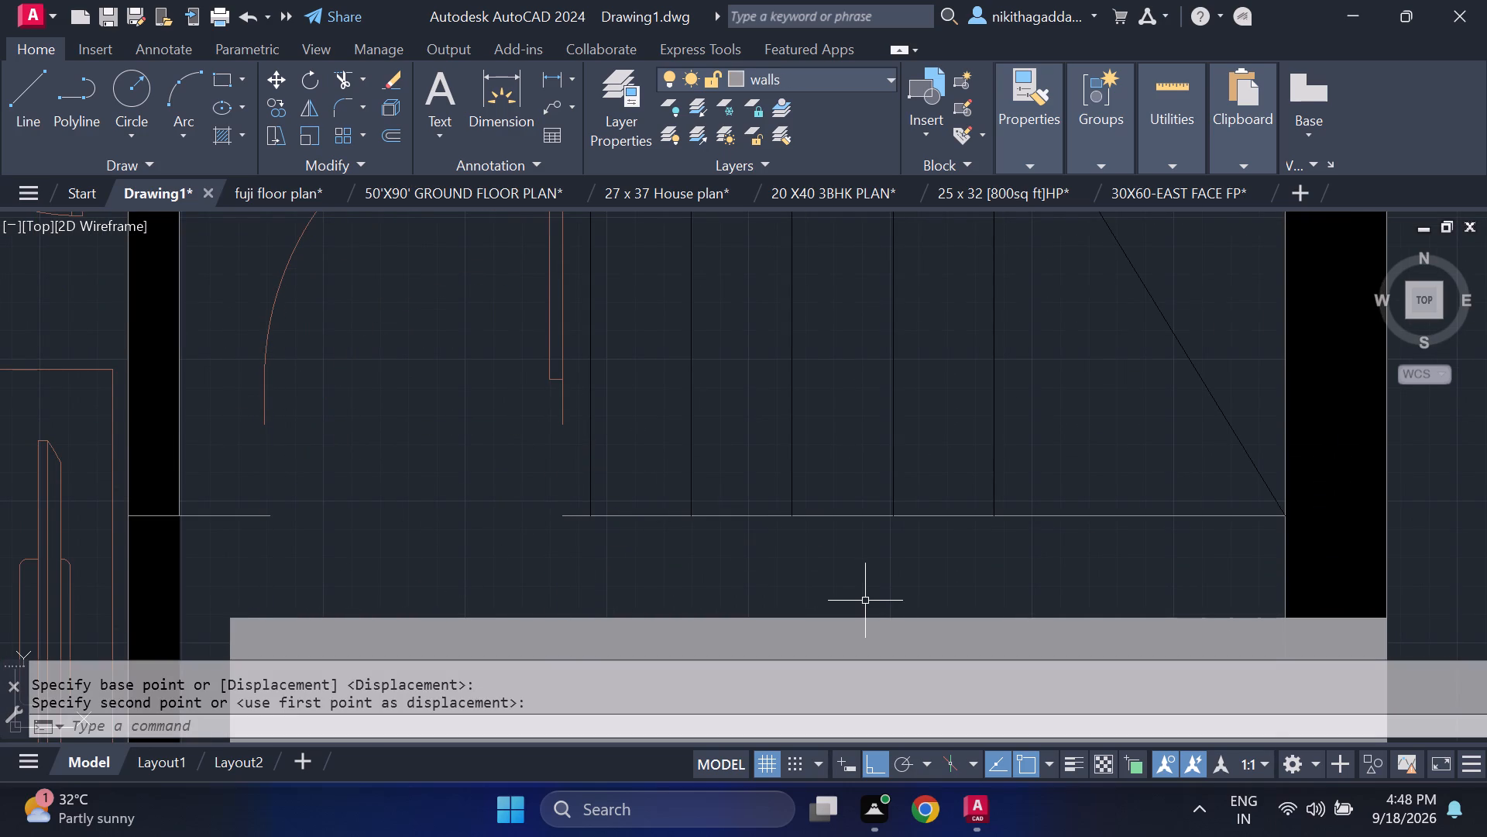
Extend the short horizontal line west of the entrance opening across to the line below the stairs.
text(EX)
key(Return)
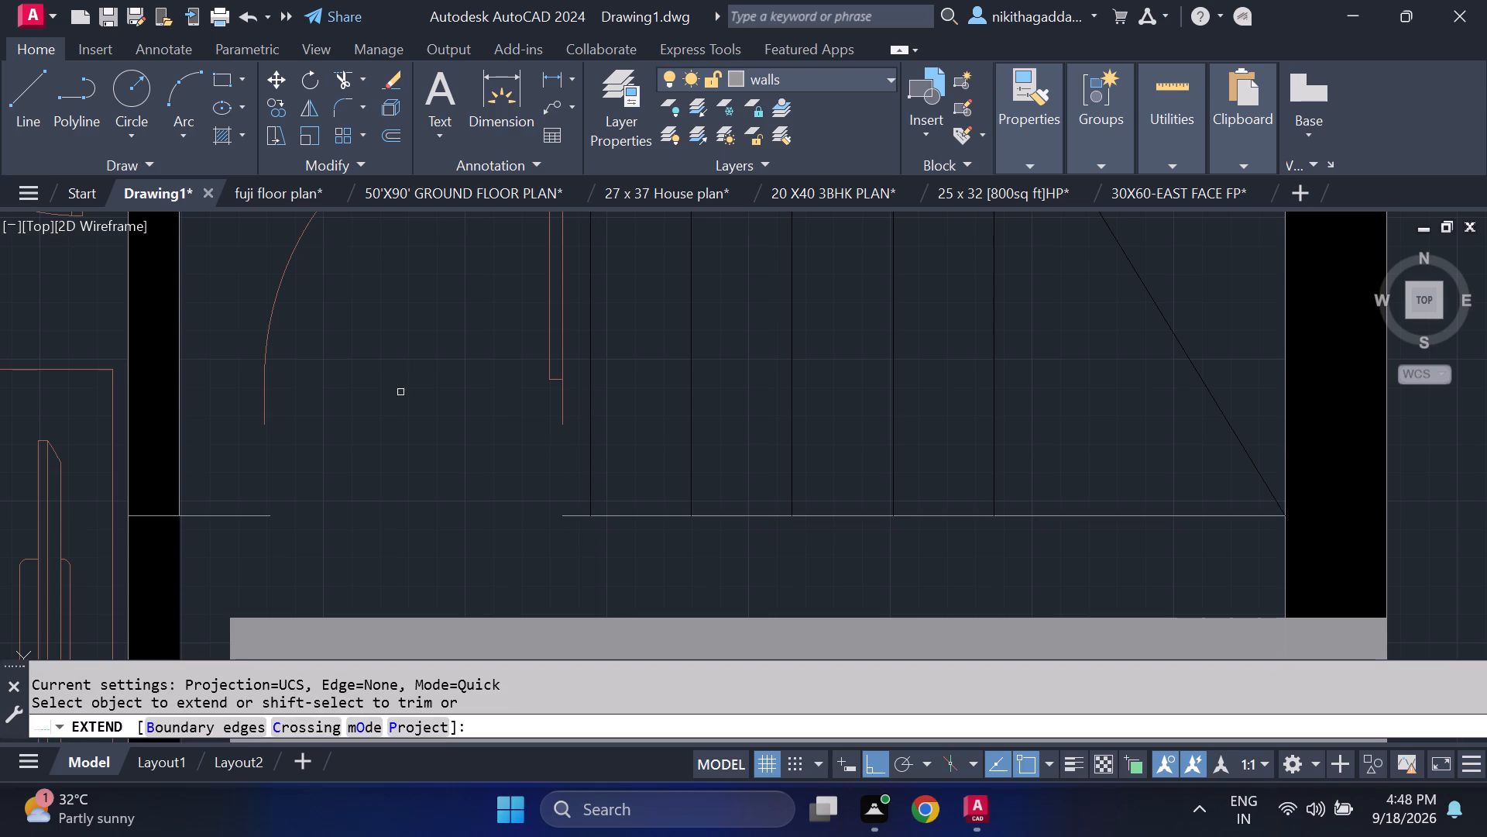
click(242, 518)
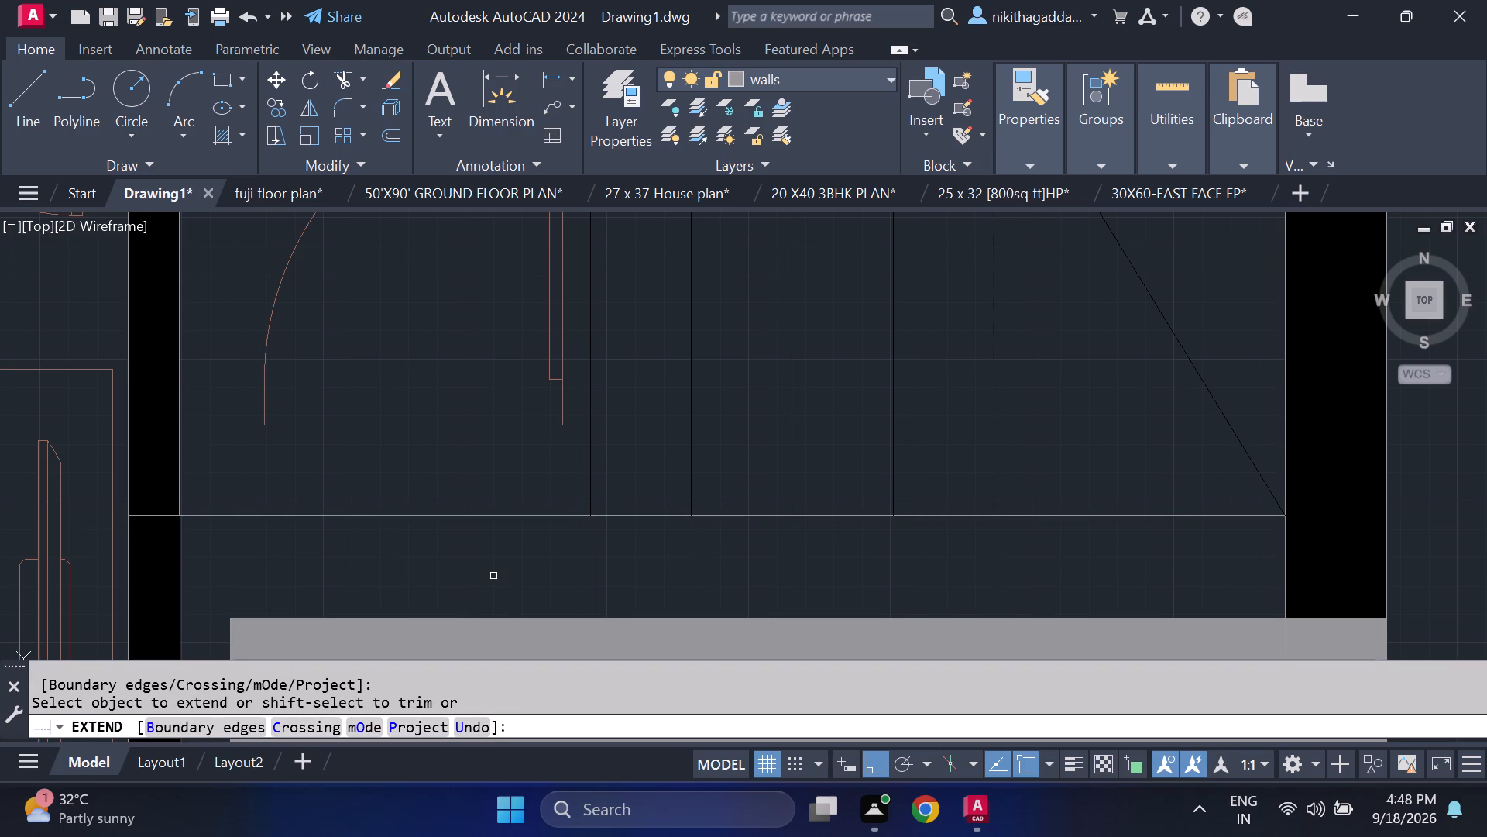
key(Escape)
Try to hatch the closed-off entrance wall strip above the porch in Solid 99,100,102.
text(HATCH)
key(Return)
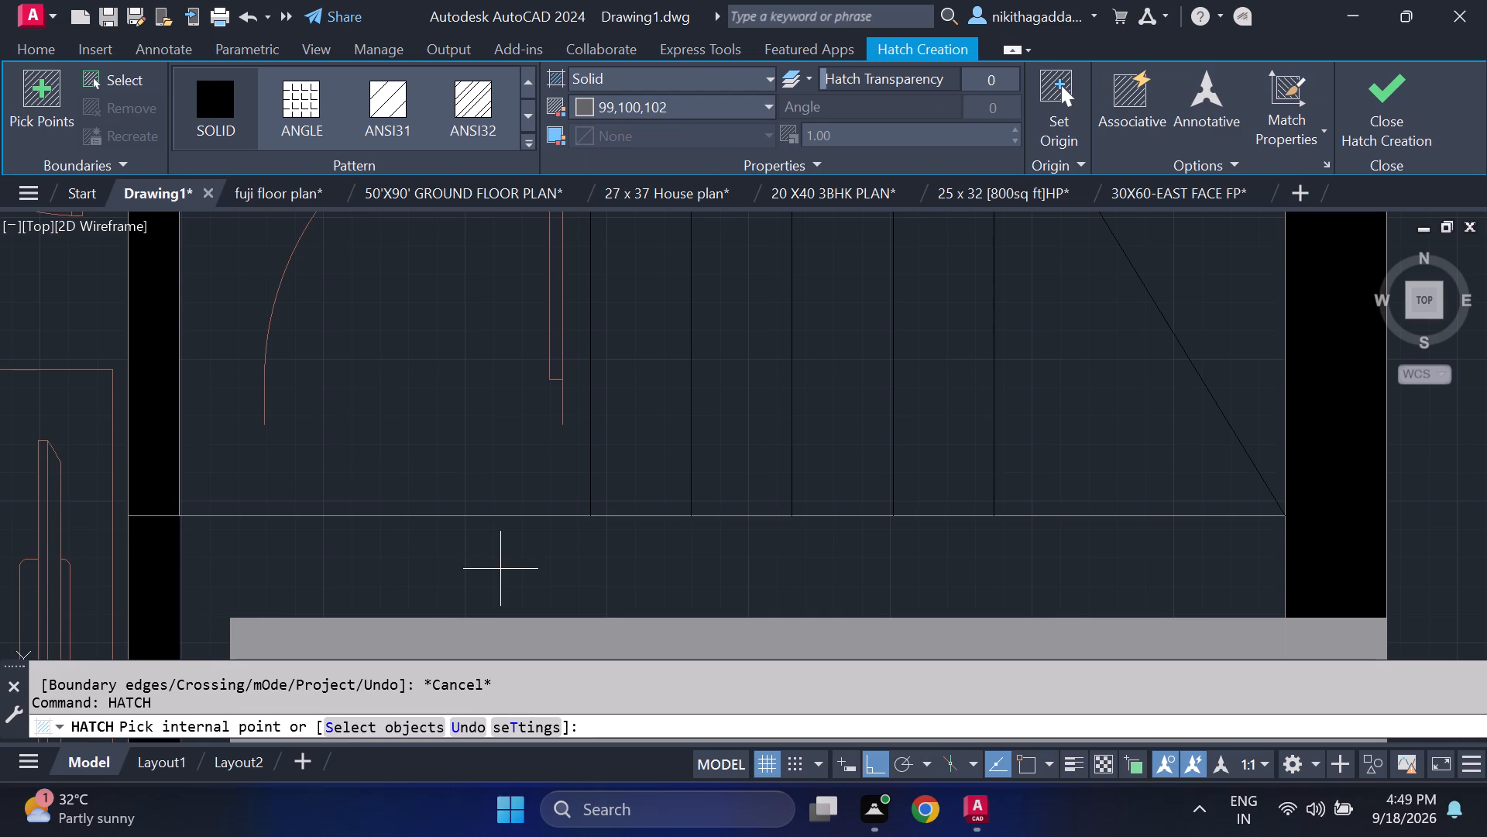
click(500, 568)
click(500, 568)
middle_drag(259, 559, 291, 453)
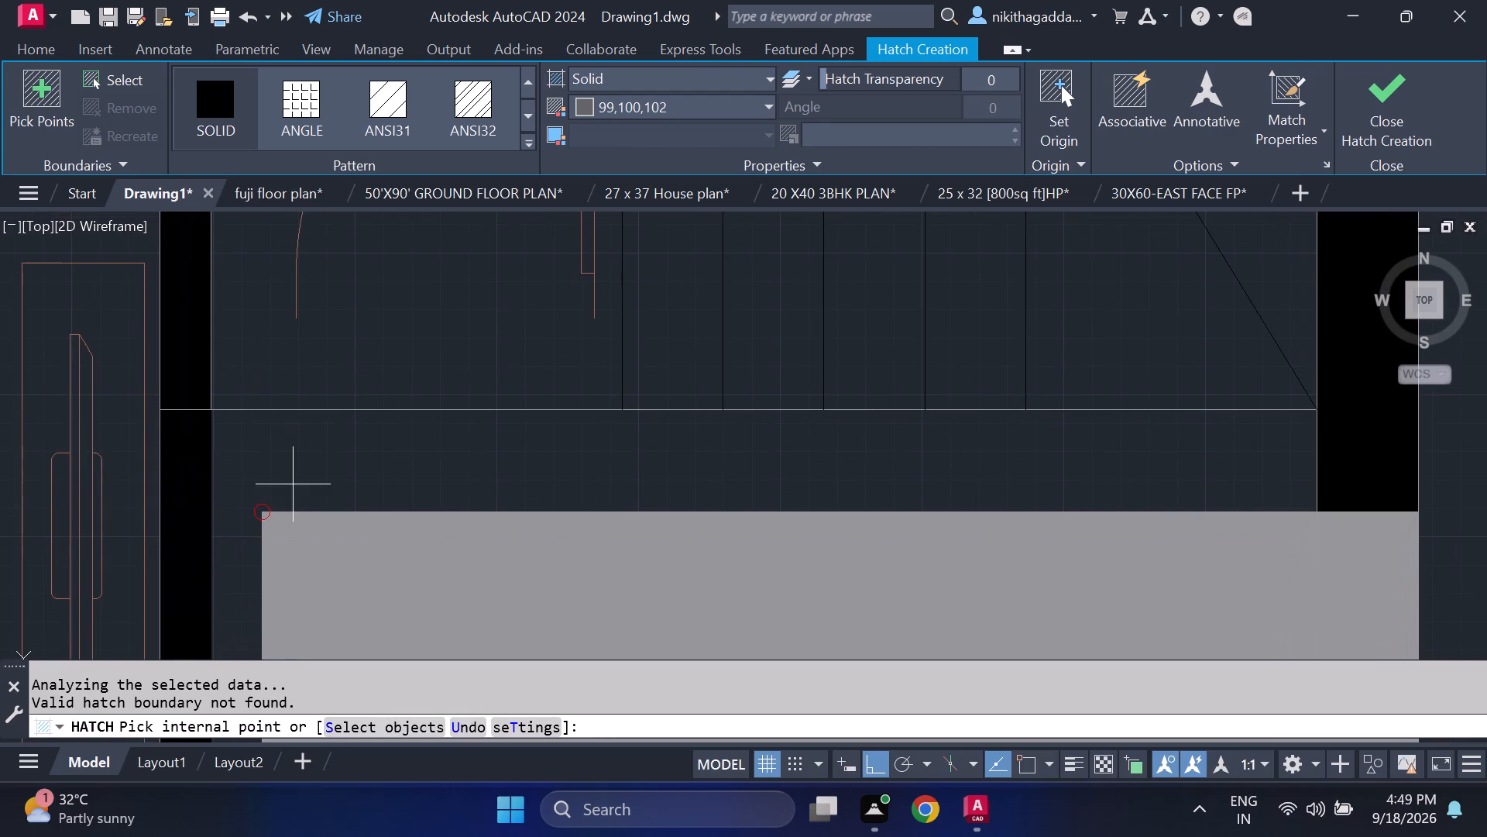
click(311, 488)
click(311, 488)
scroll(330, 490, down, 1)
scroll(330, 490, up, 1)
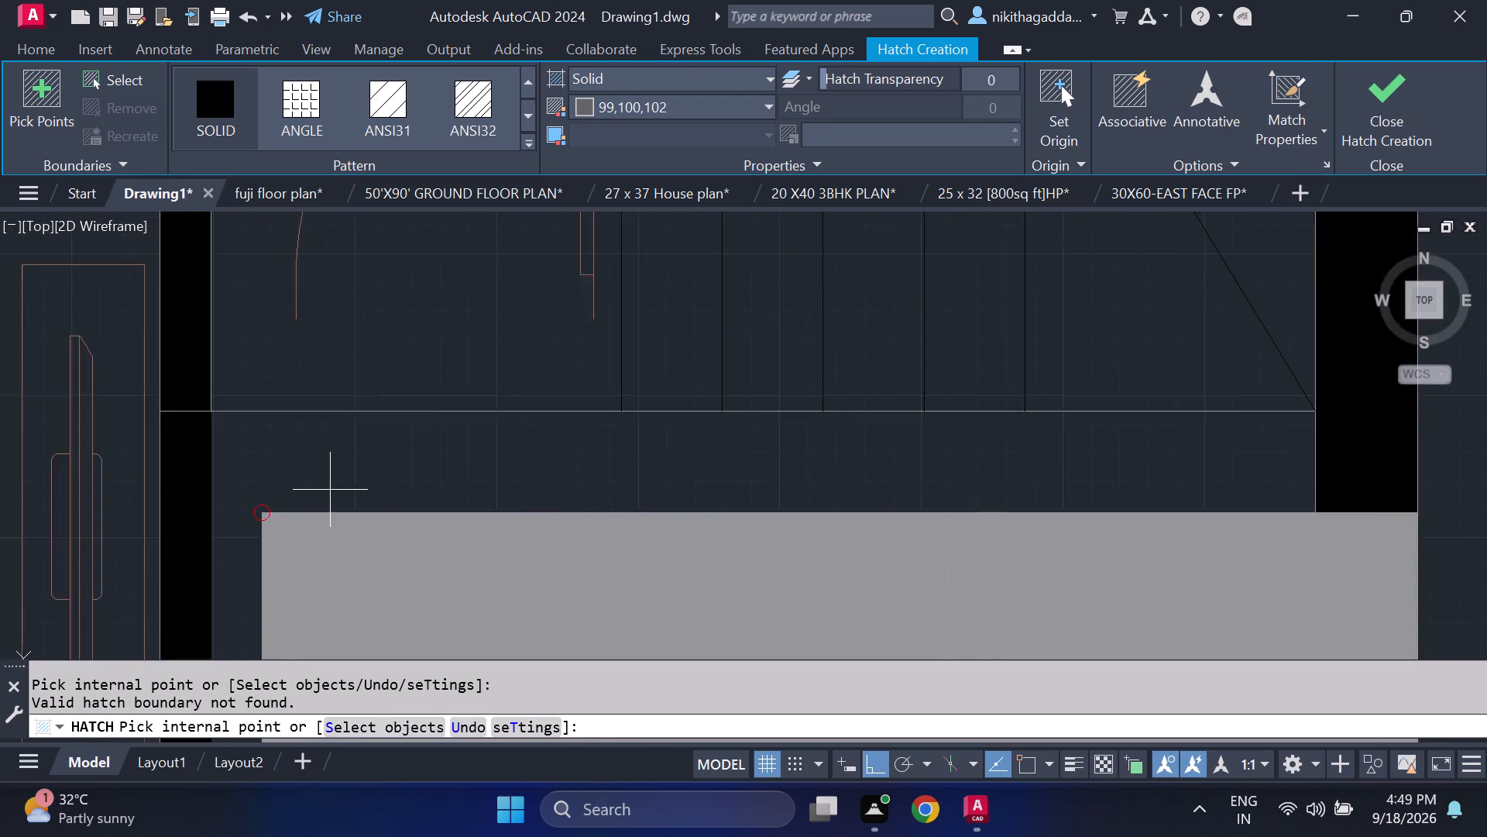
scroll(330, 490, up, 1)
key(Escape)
Extend the porch's top edge line west across the gap to the drawing room wall.
key(l)
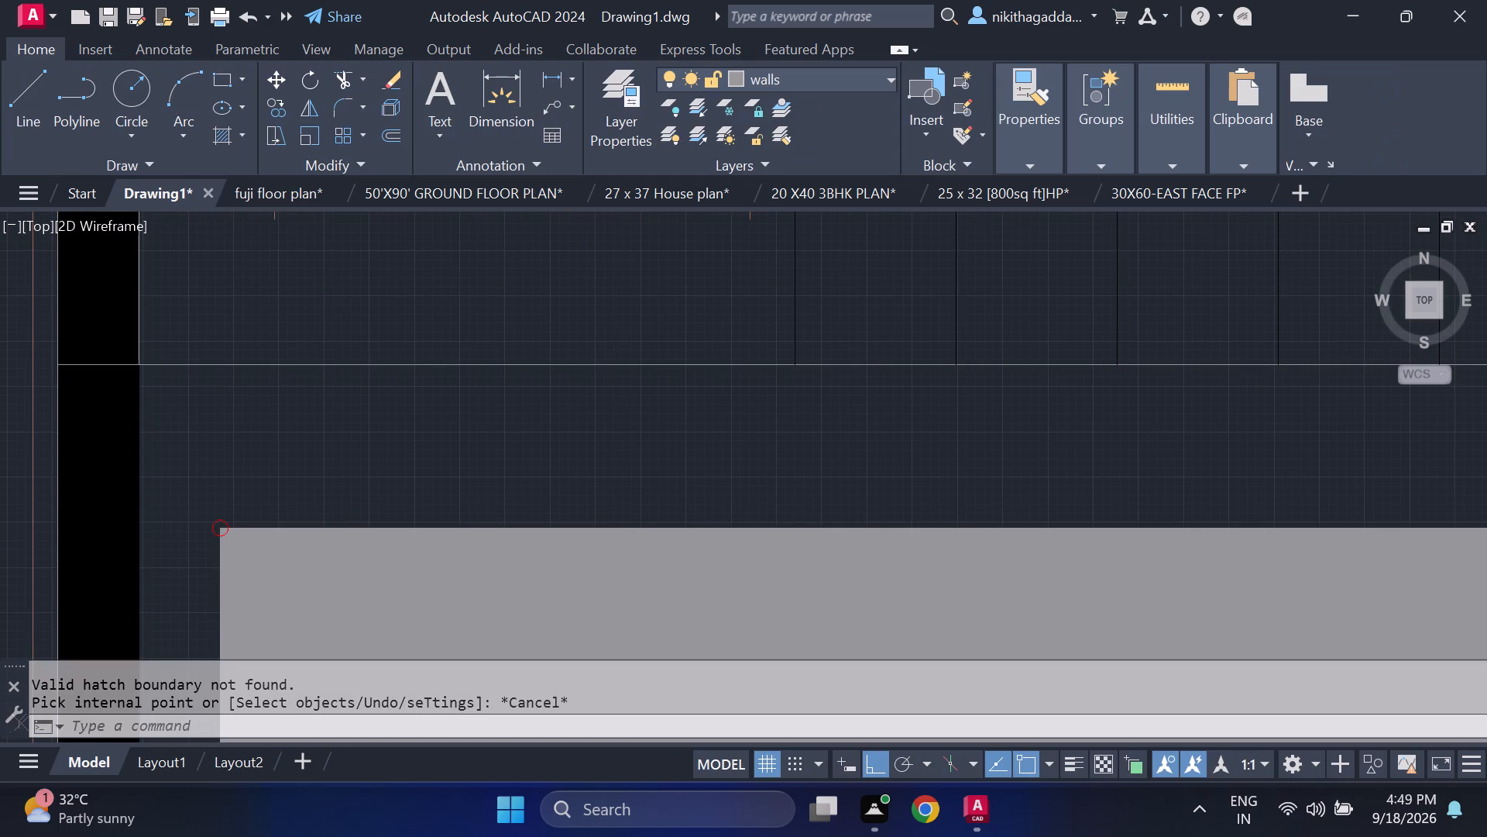
key(Escape)
text(EX)
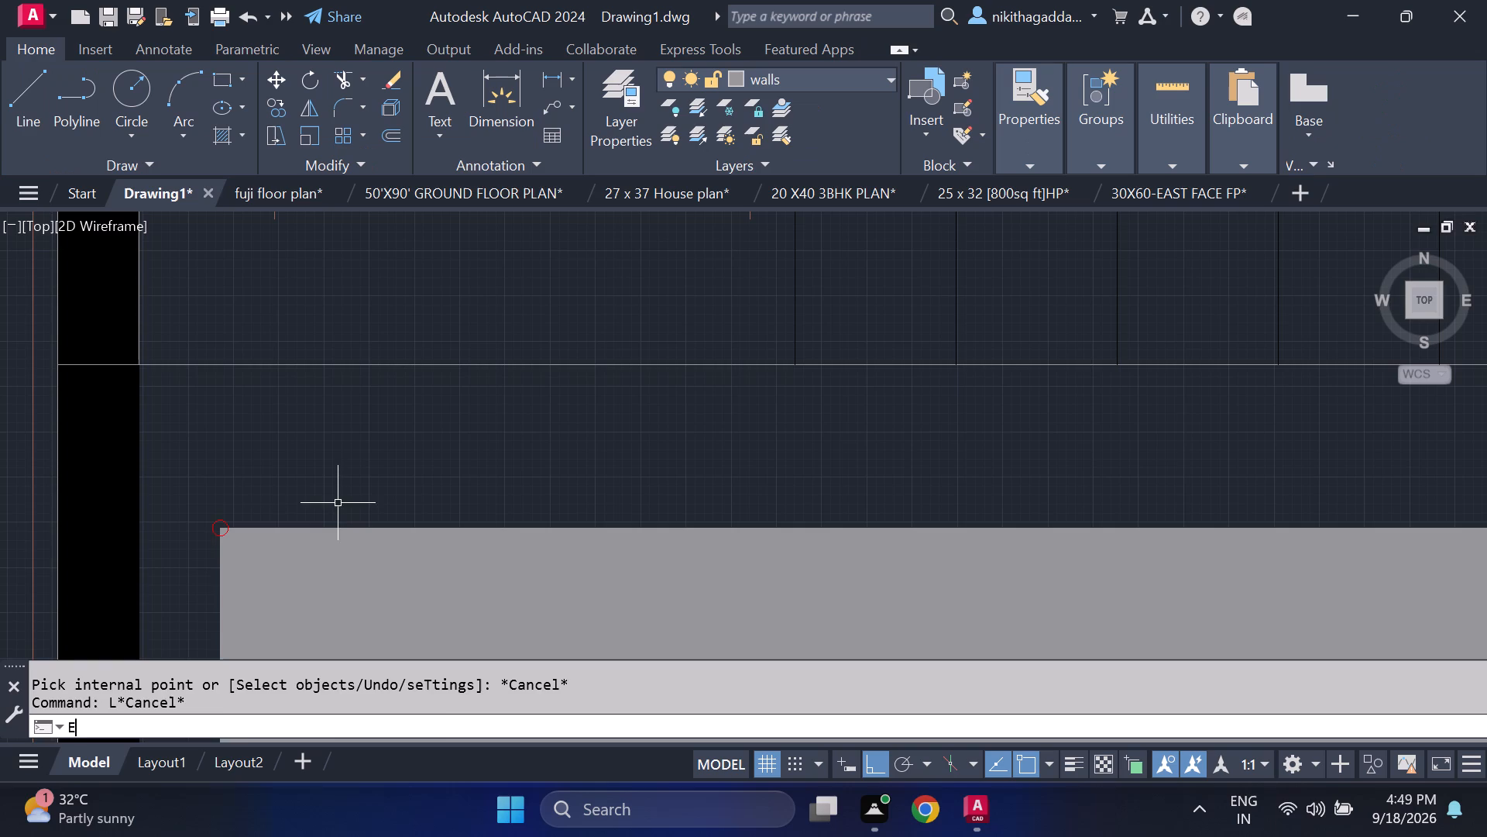
key(Return)
click(305, 529)
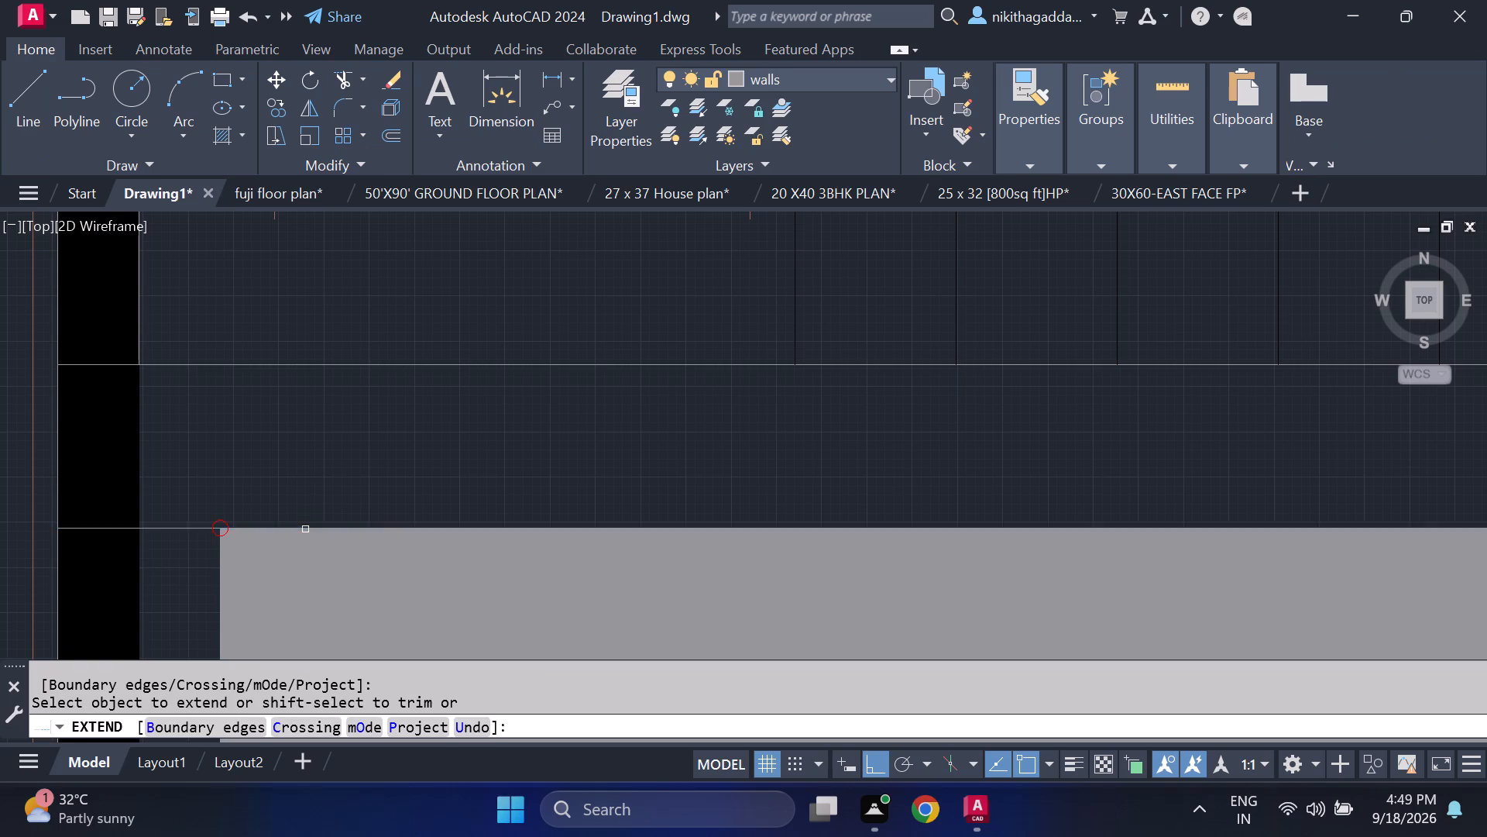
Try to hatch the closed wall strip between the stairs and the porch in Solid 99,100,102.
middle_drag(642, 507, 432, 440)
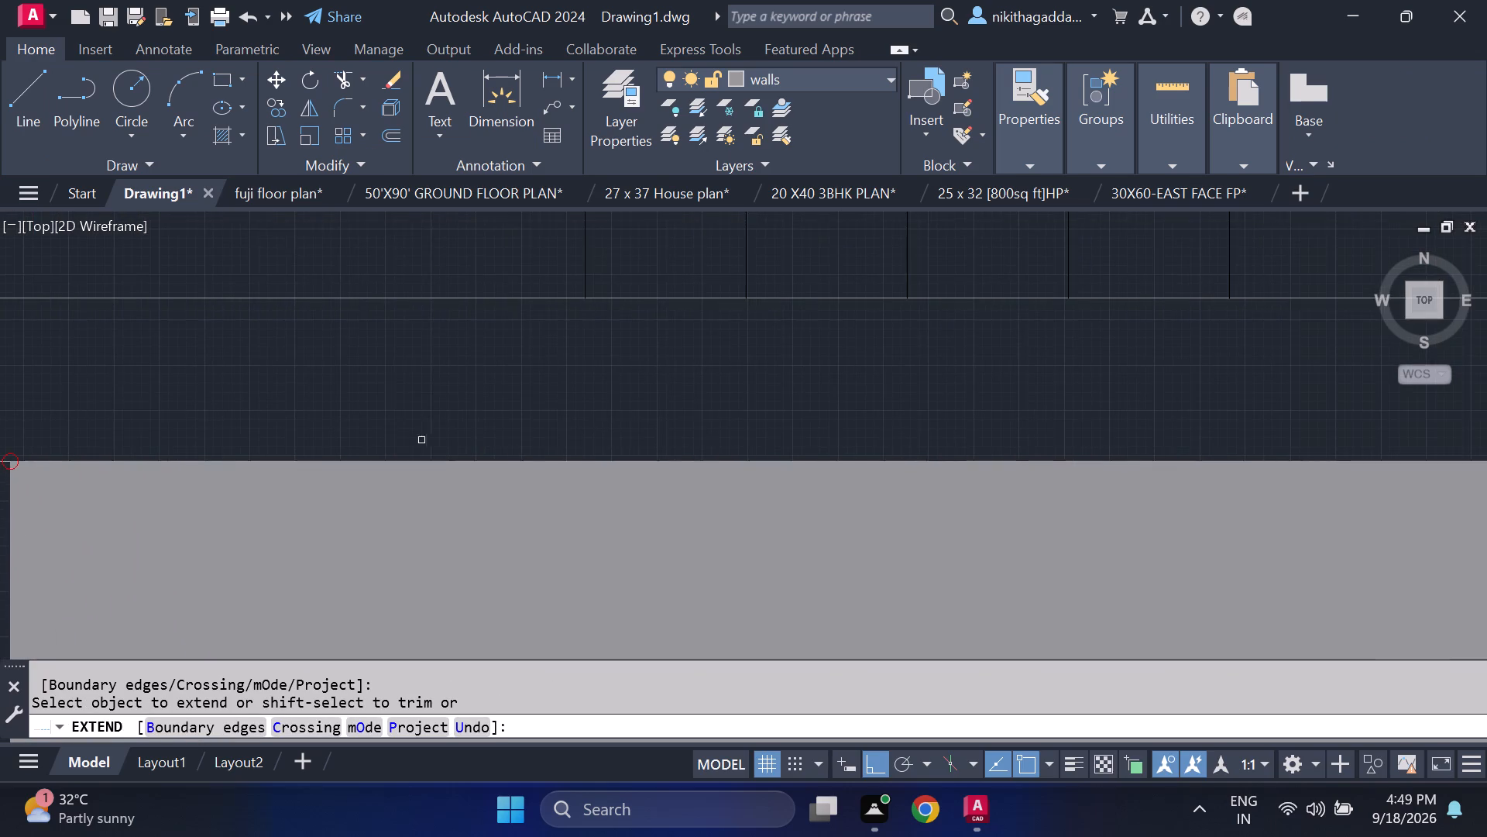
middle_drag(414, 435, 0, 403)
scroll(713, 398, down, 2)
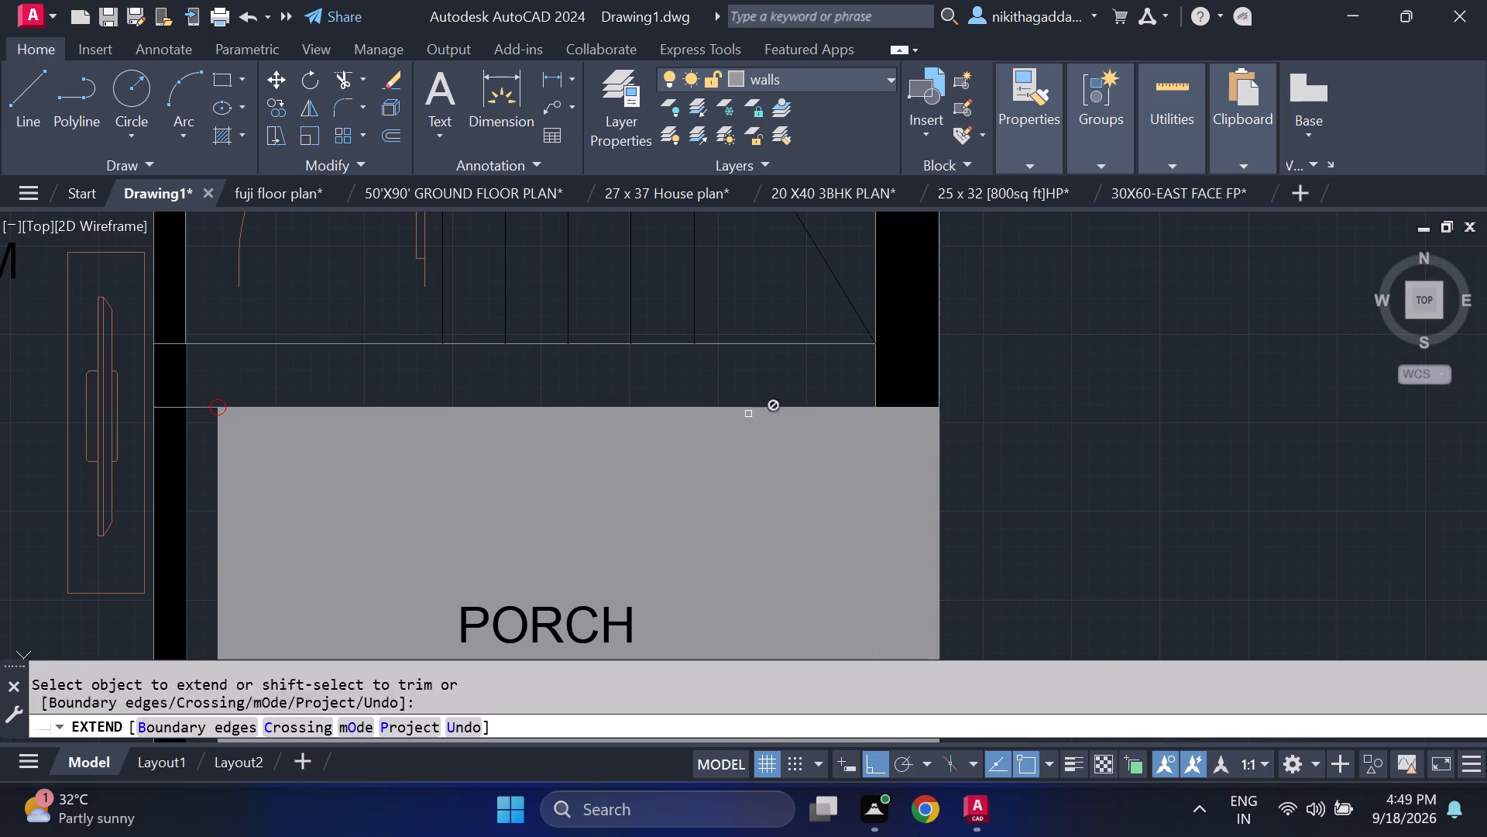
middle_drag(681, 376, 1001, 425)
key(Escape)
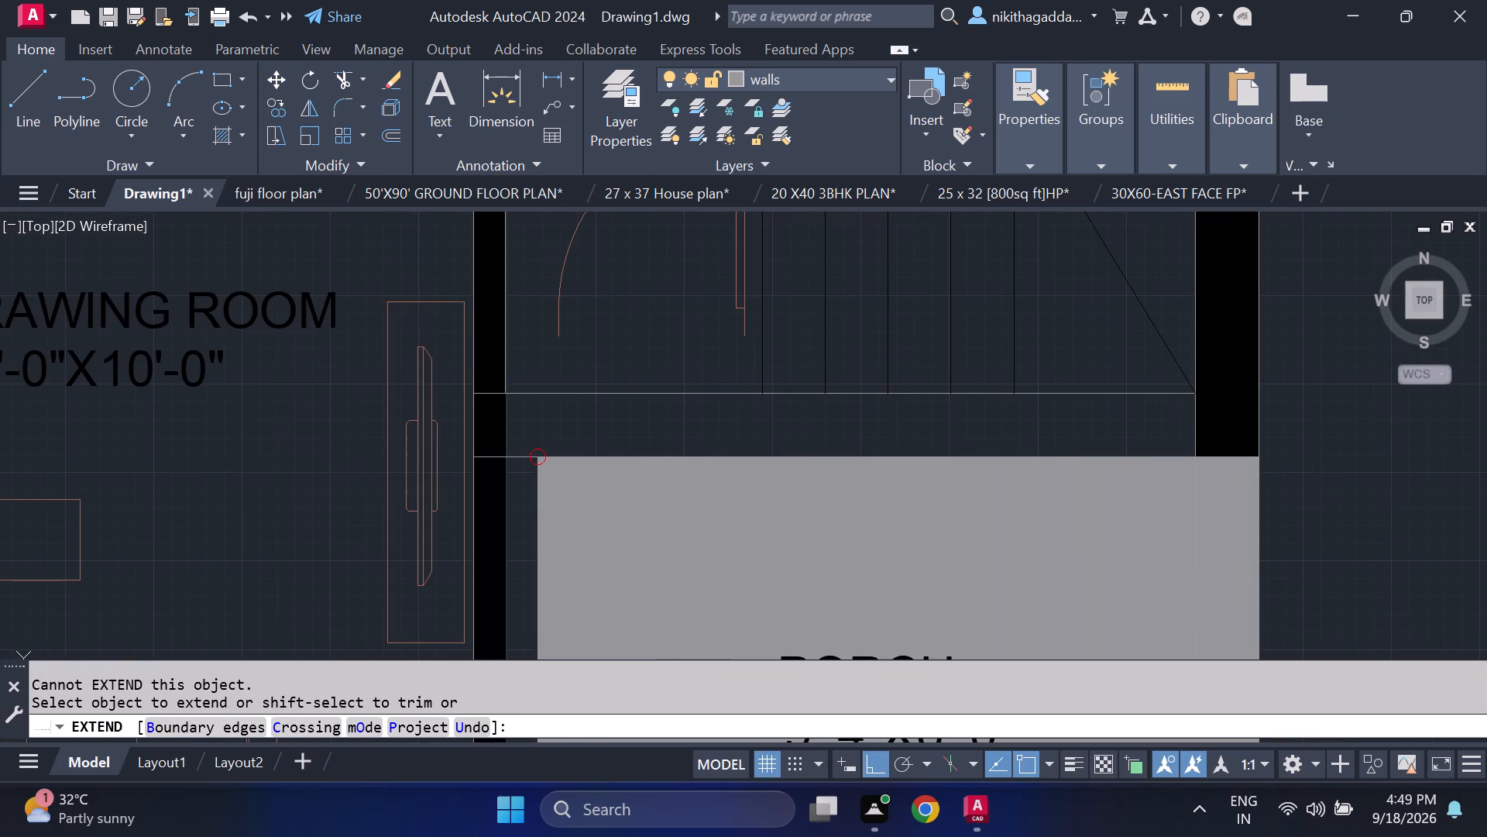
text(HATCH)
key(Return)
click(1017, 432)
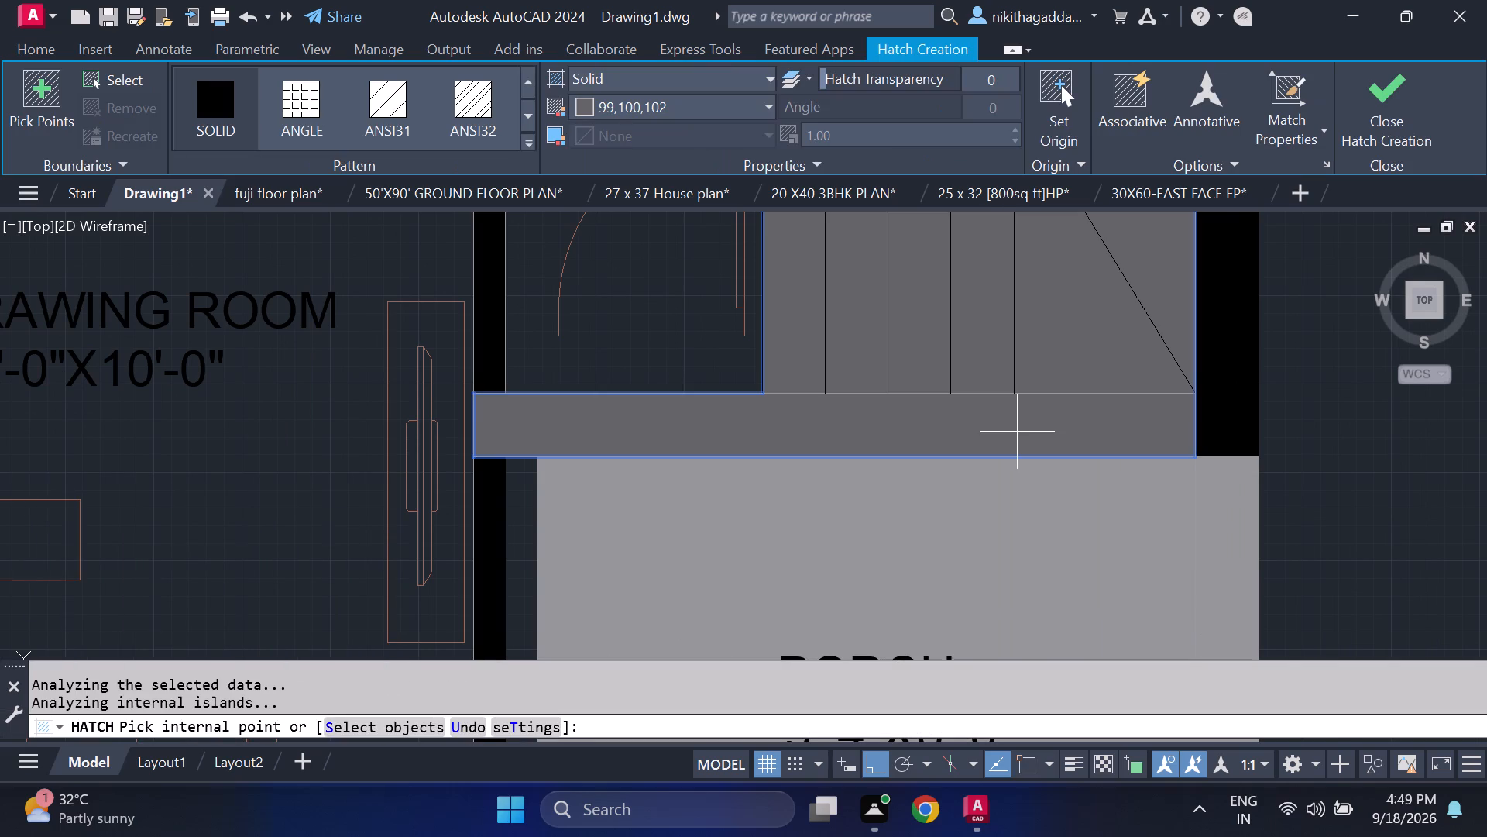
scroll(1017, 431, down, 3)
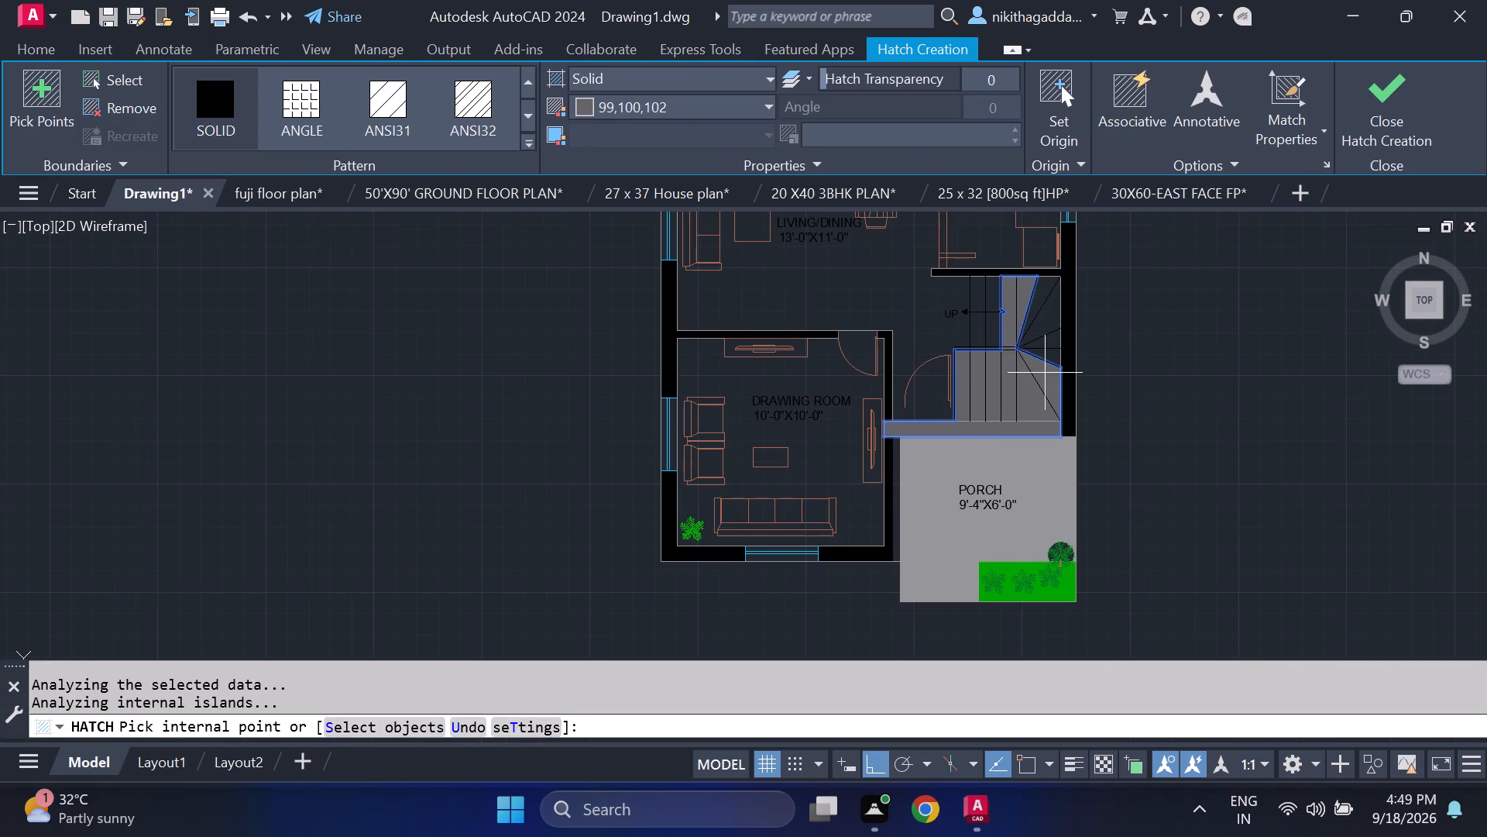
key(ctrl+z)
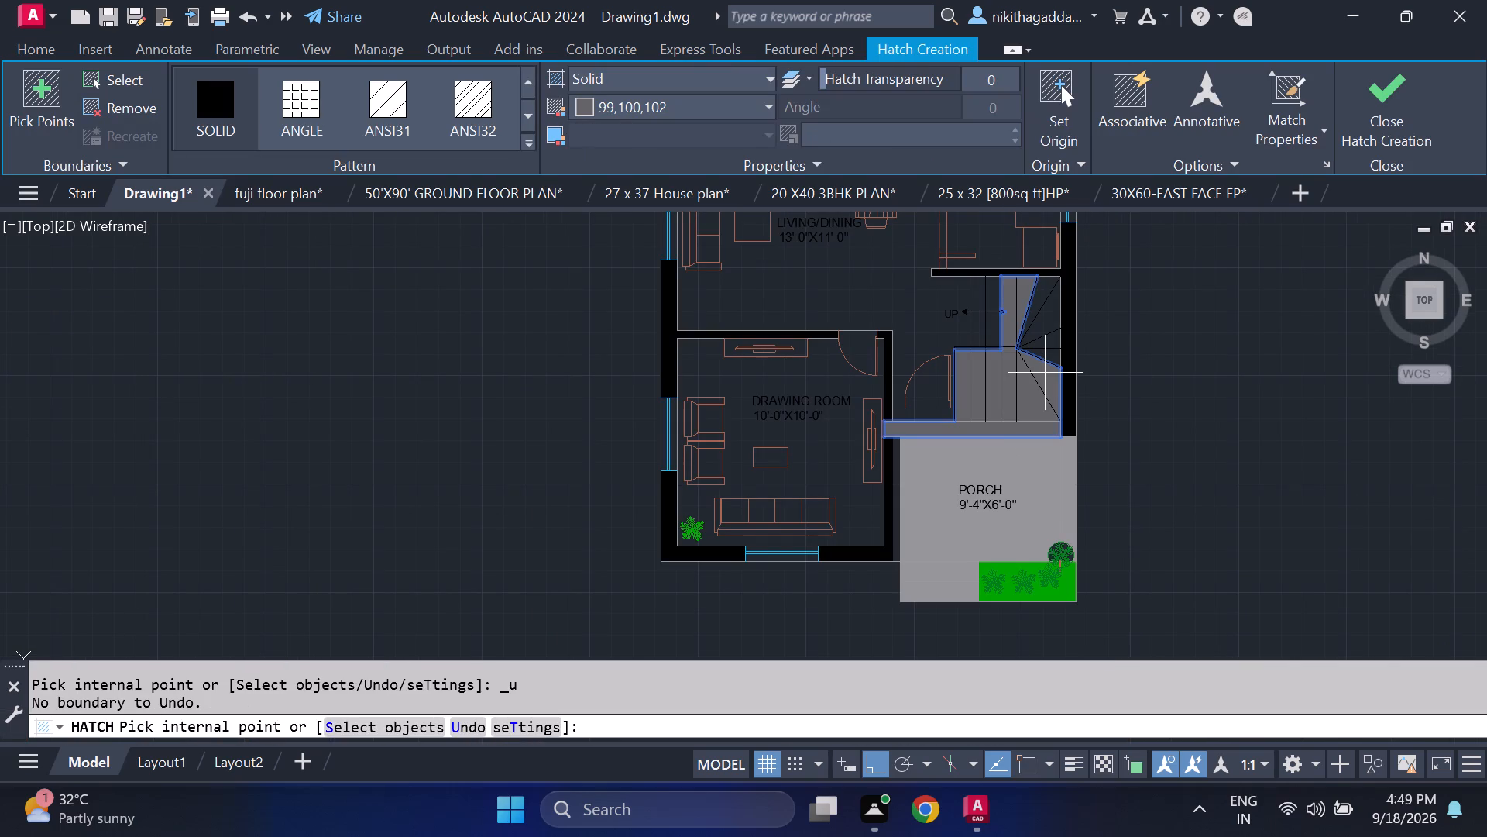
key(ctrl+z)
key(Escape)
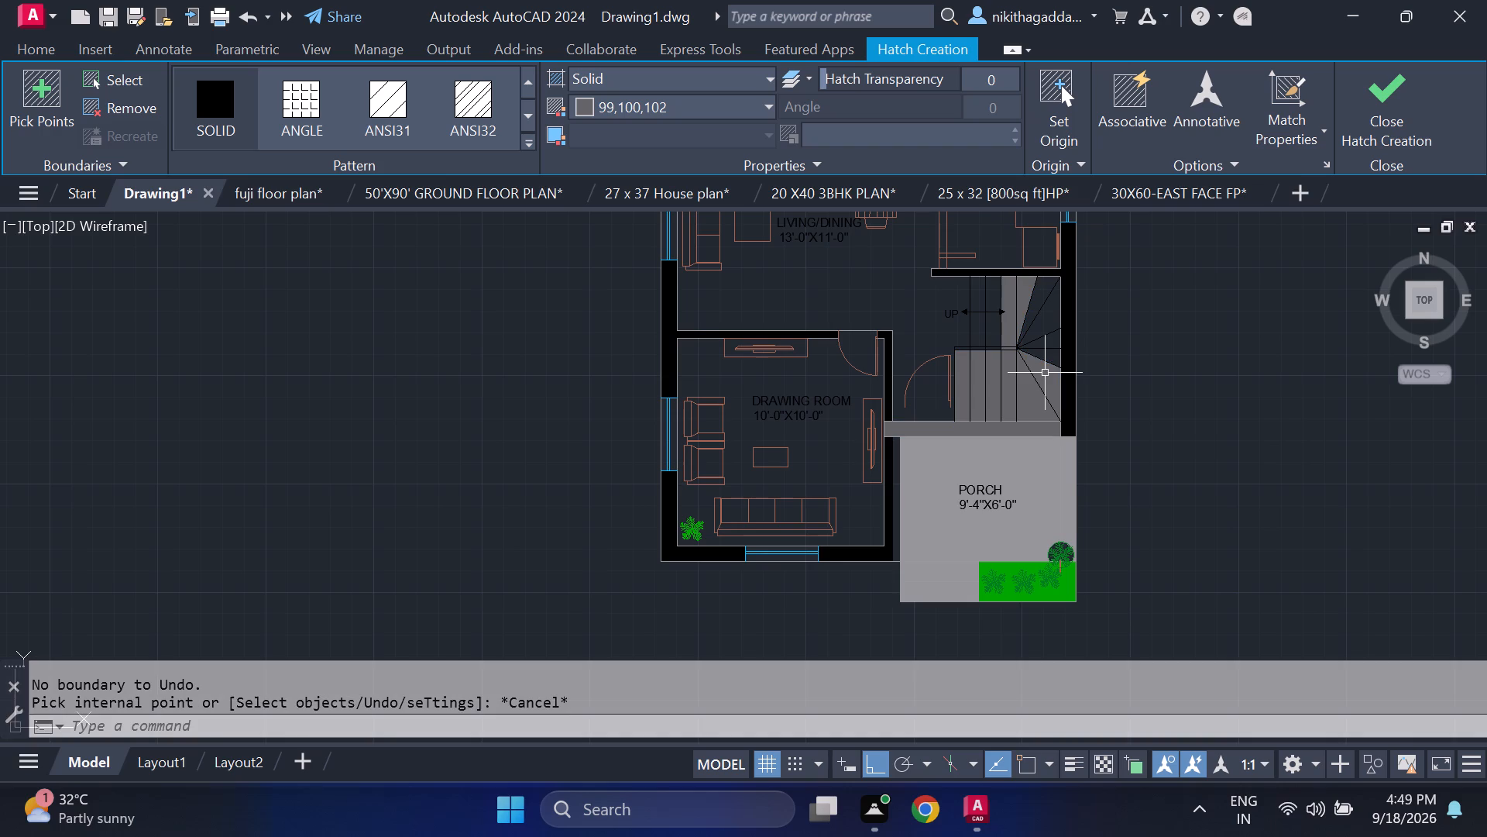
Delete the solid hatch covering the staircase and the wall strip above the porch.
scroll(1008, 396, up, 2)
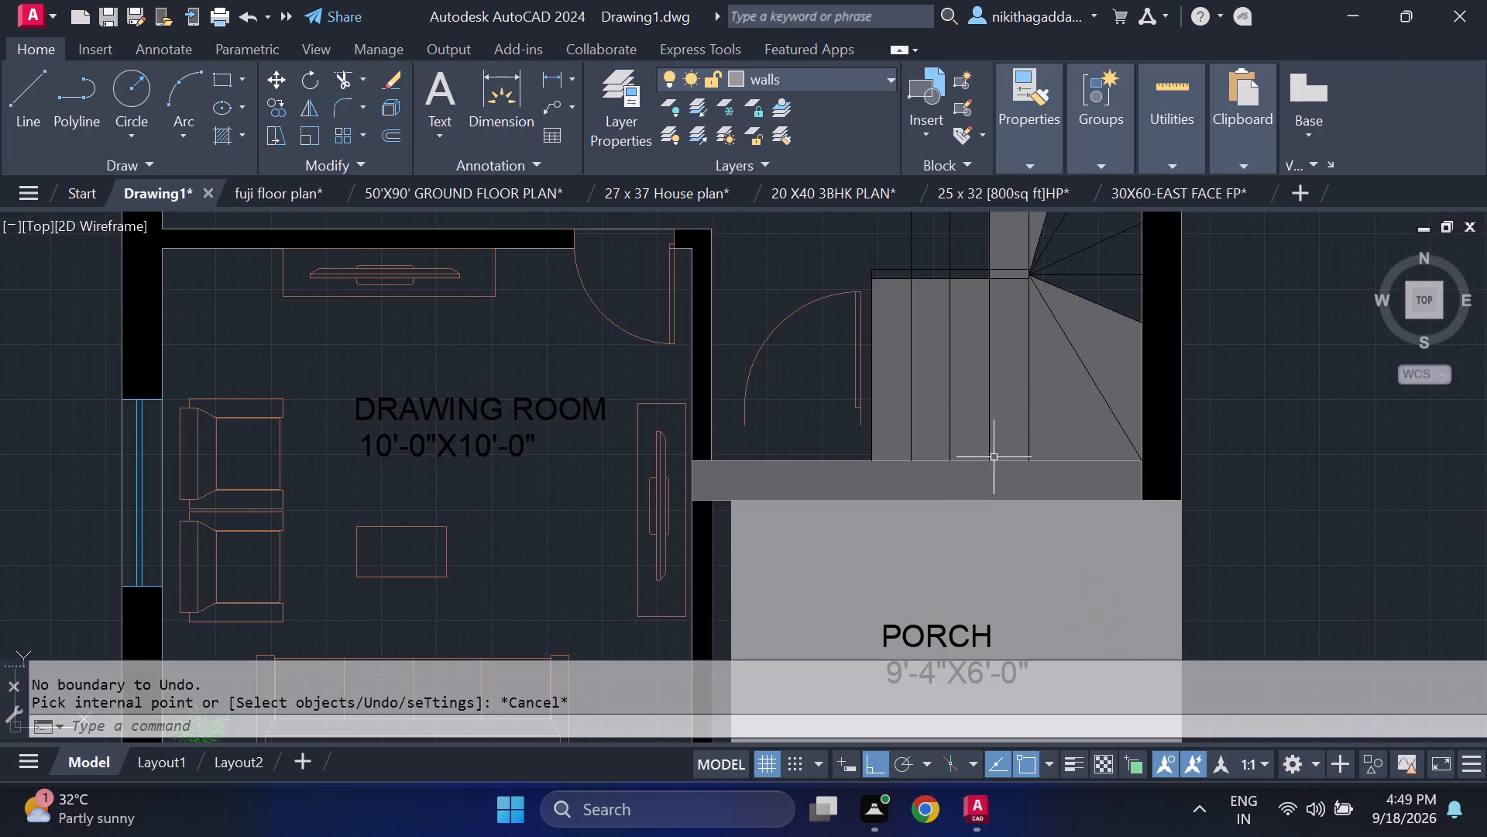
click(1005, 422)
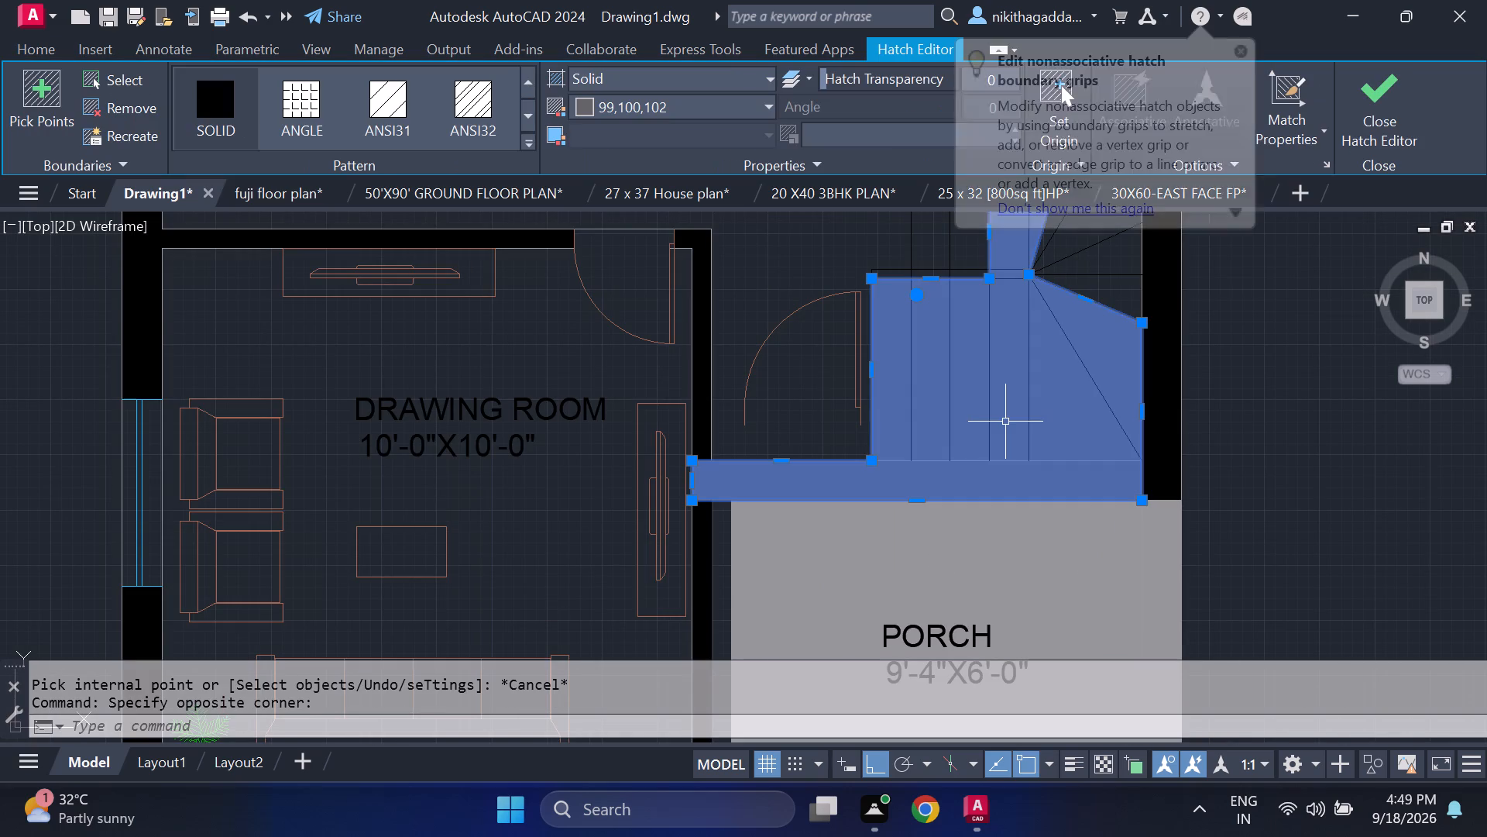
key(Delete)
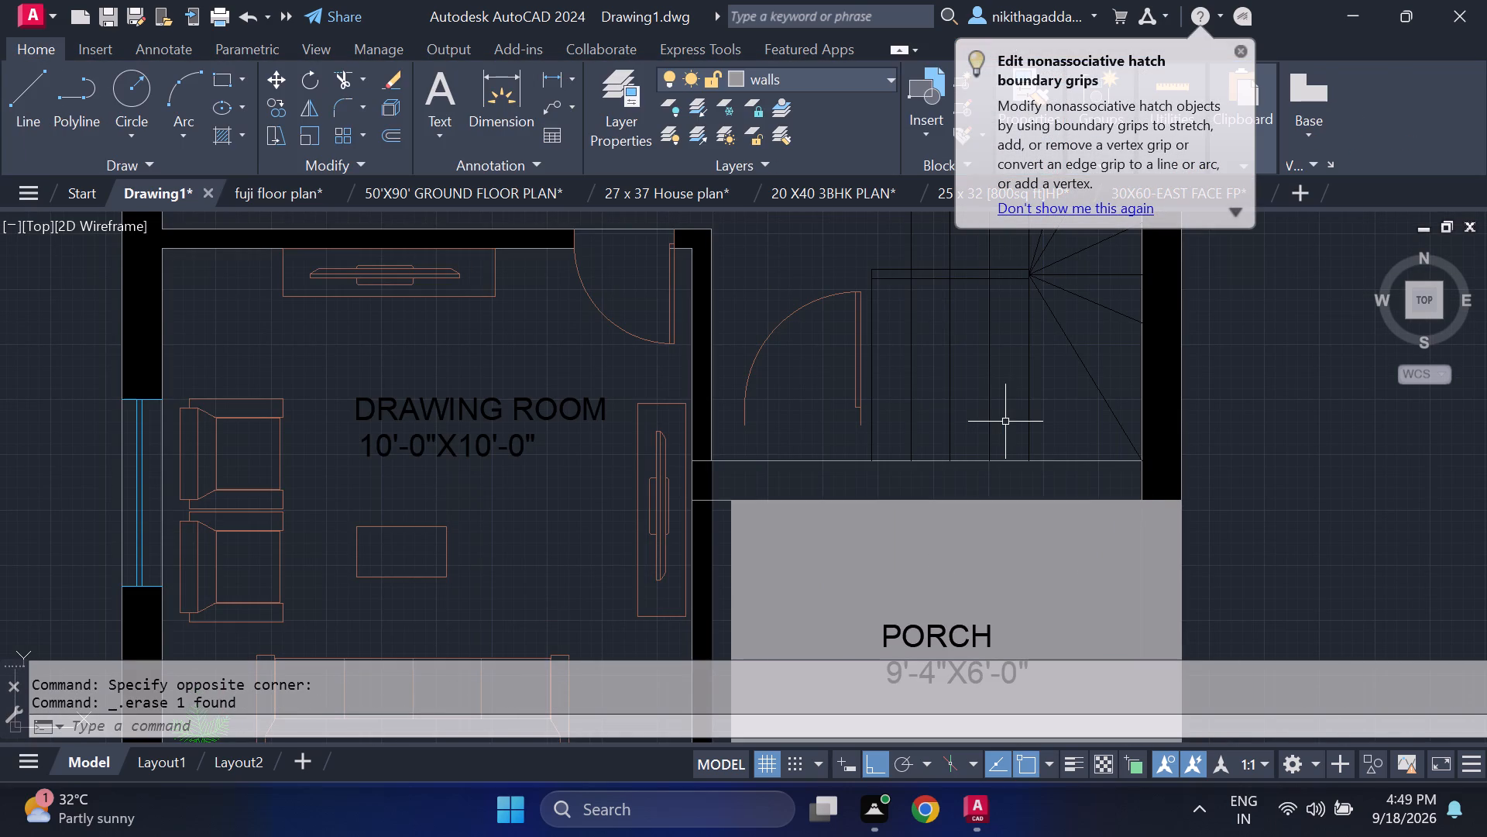
Move the five vertical stair tread lines slightly up, clear of the wall line below them.
scroll(942, 457, up, 2)
drag(1225, 379, 1164, 401)
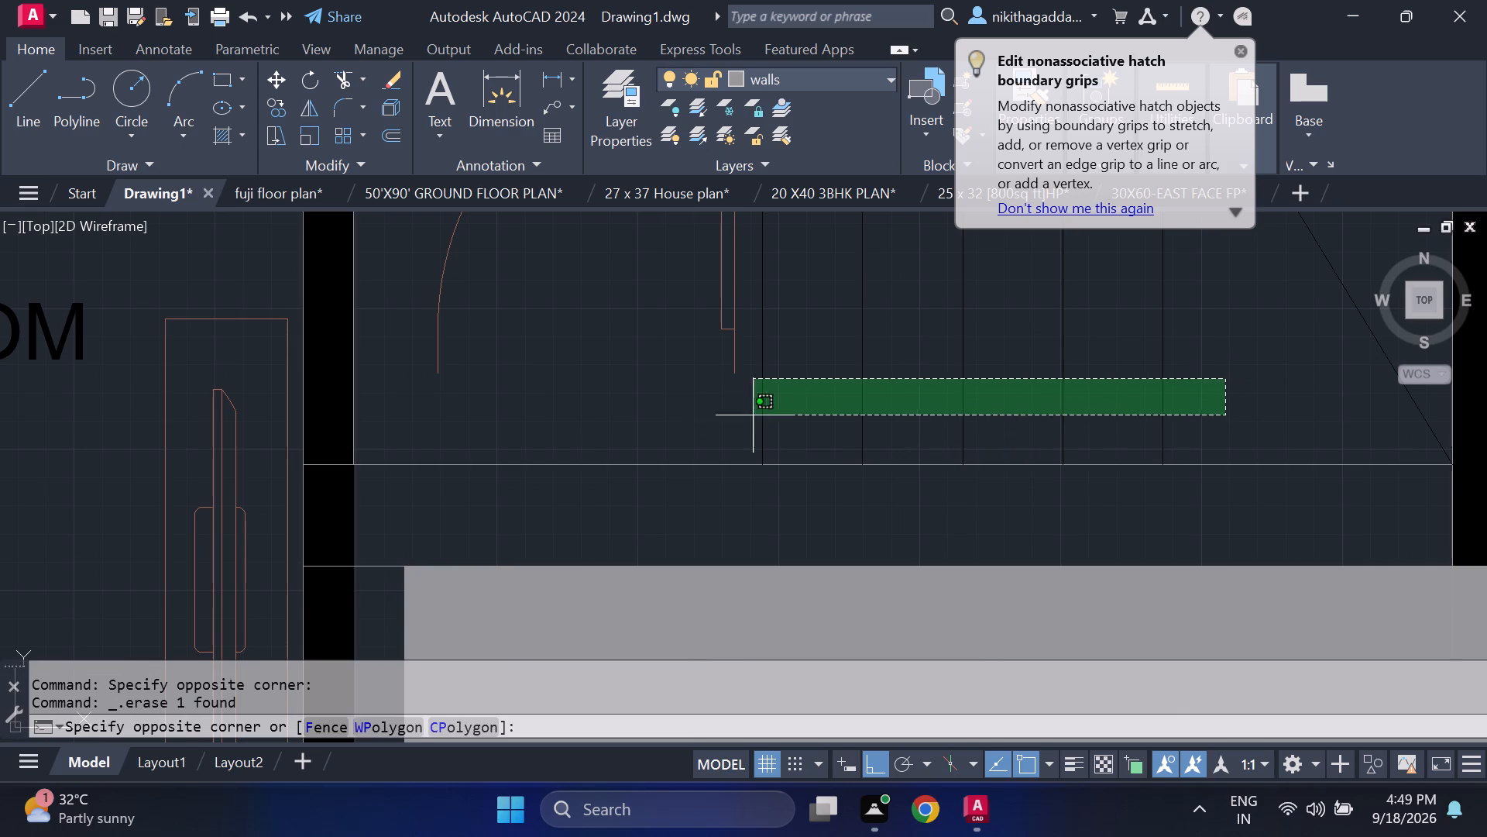
click(684, 443)
key(m)
key(Return)
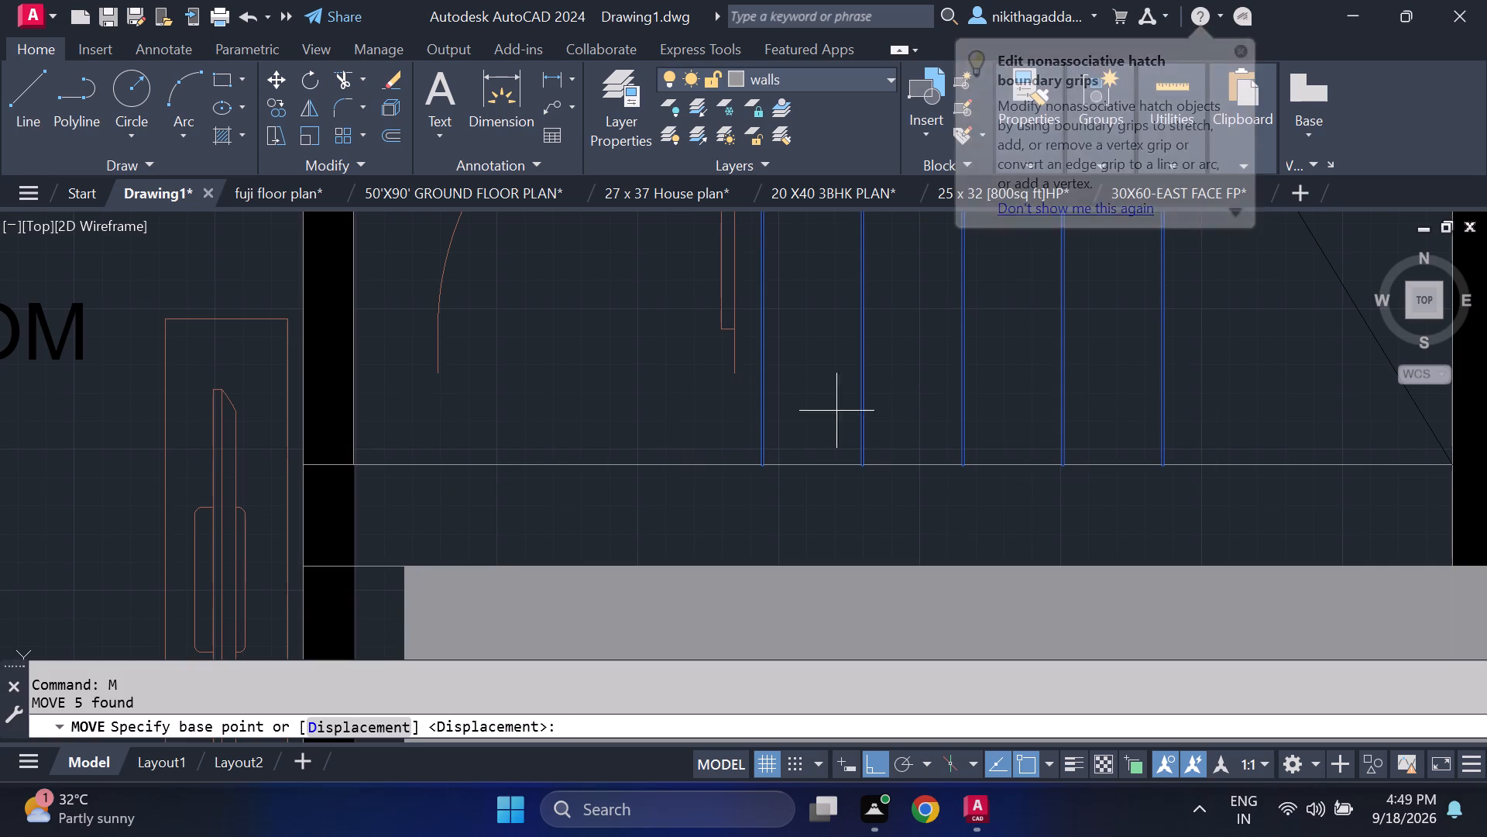
click(1168, 458)
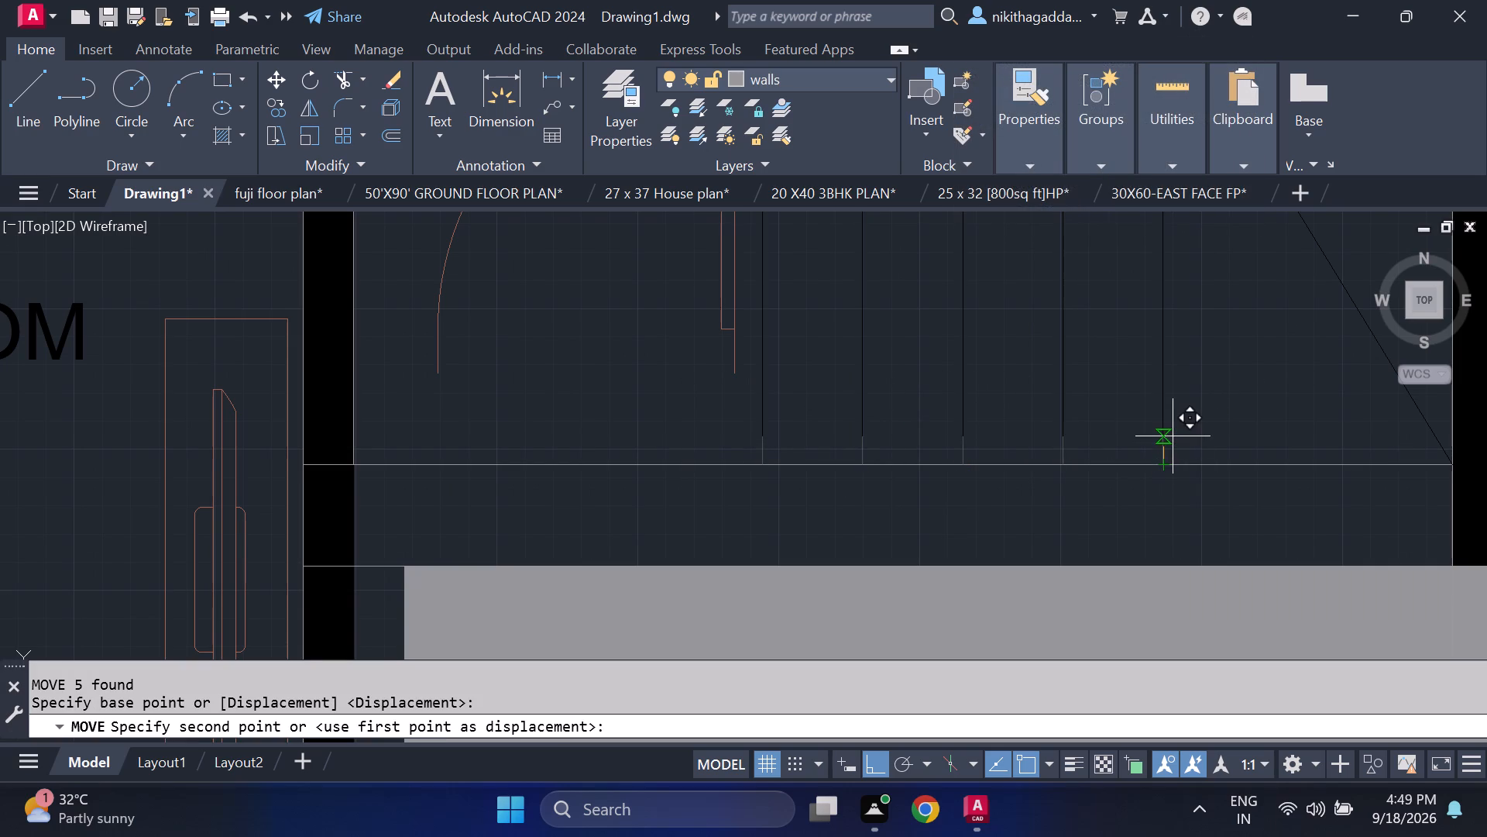
click(1173, 436)
Hatch the wall strip between the stairs and the porch in Solid 99,100,102.
text(HATCH)
key(Return)
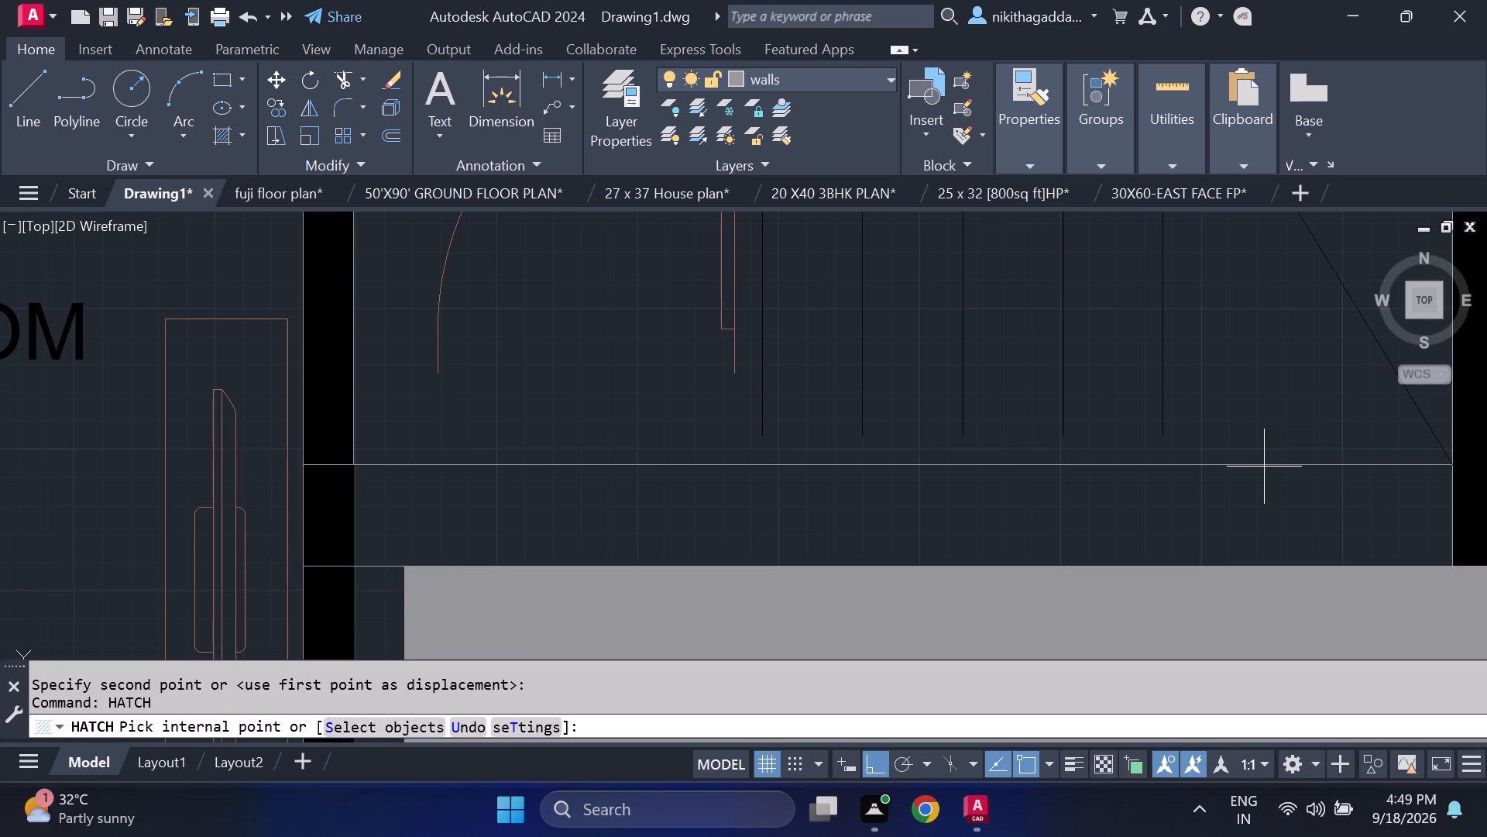
click(1071, 548)
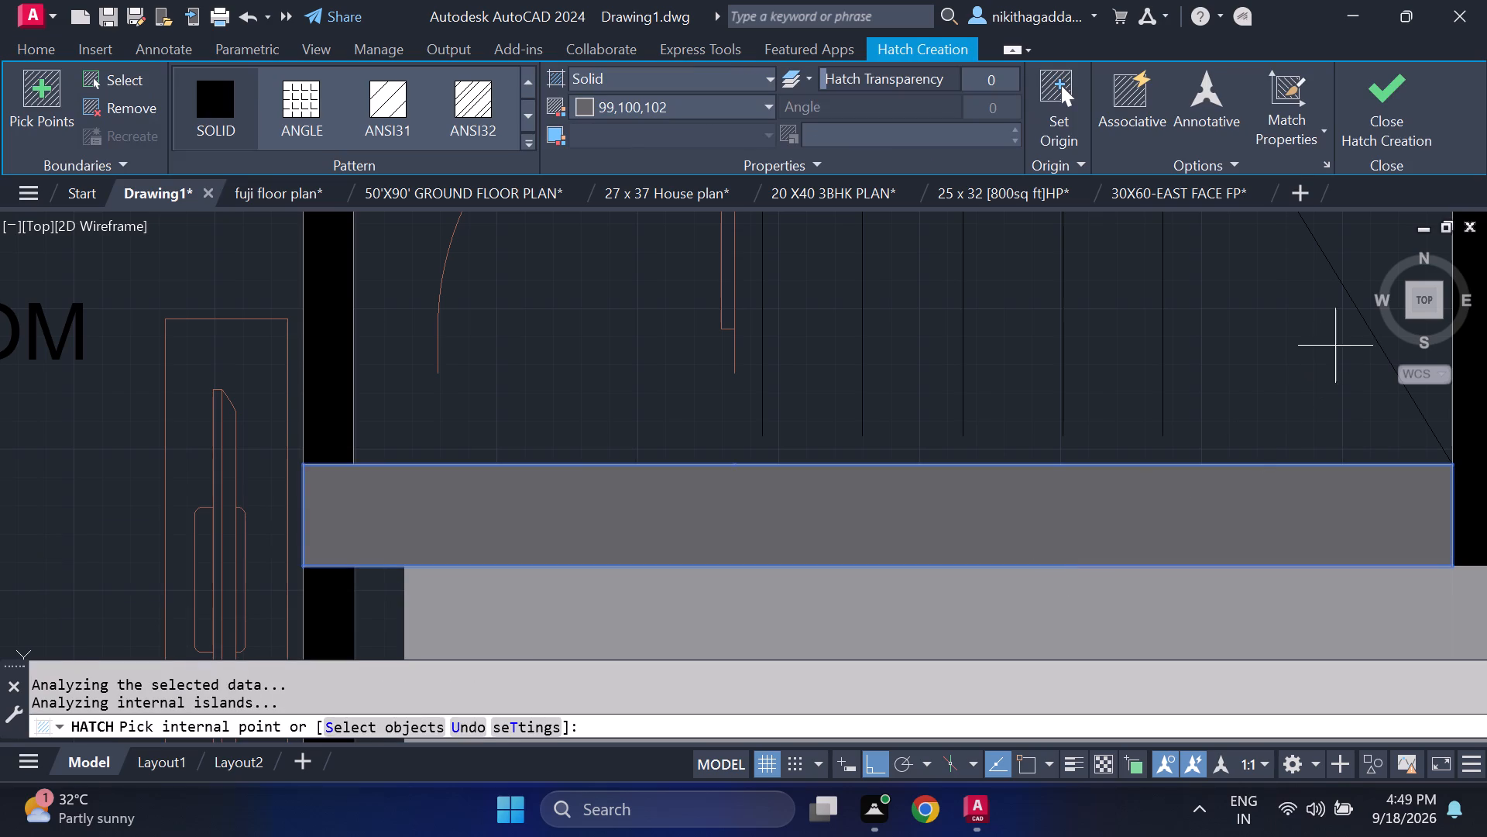
click(1384, 98)
scroll(866, 410, down, 2)
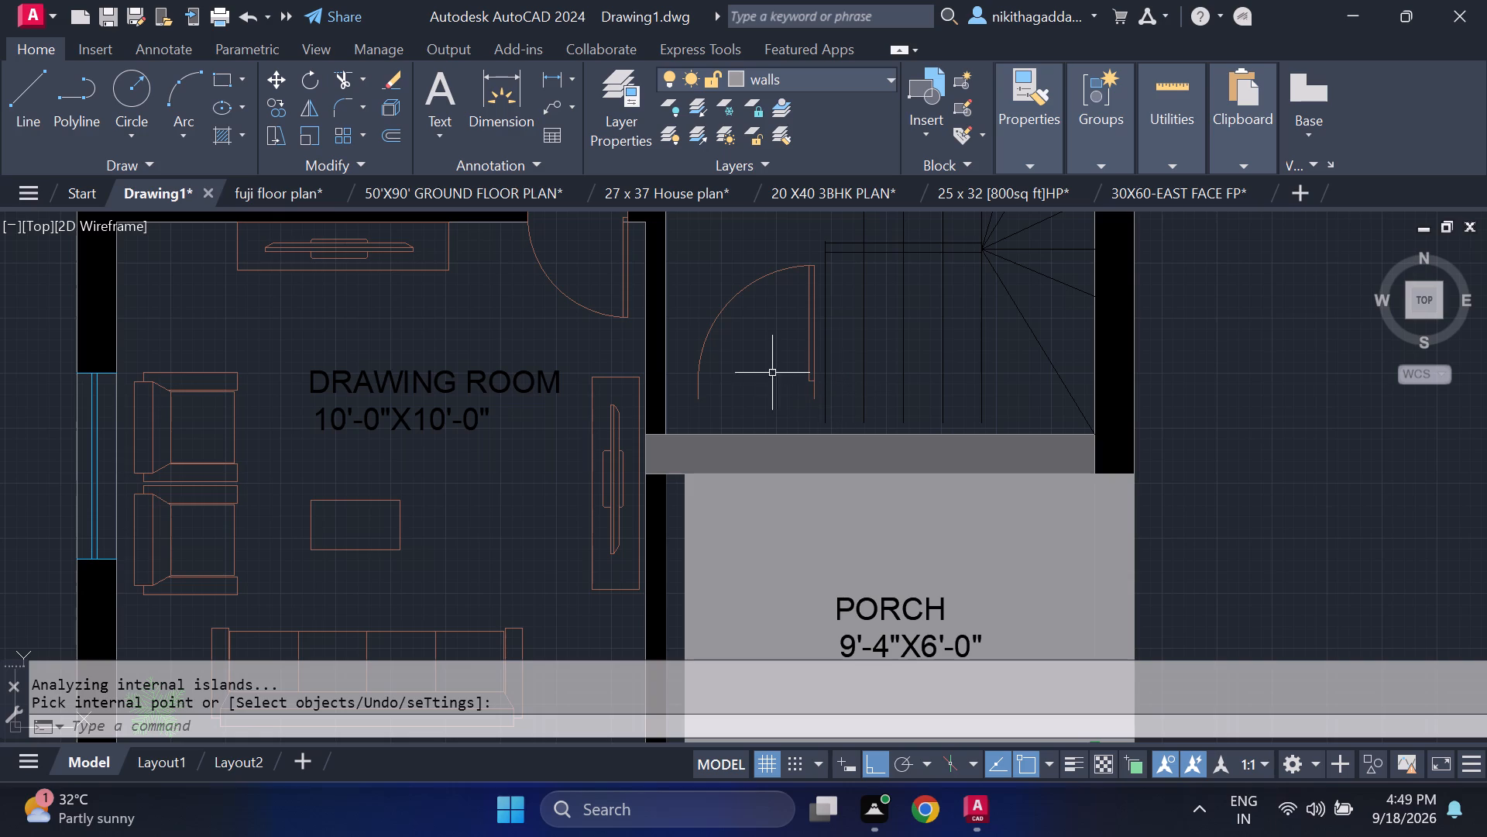
Change the hatch colour of the wall strip above the porch to 0,0,0.
click(771, 455)
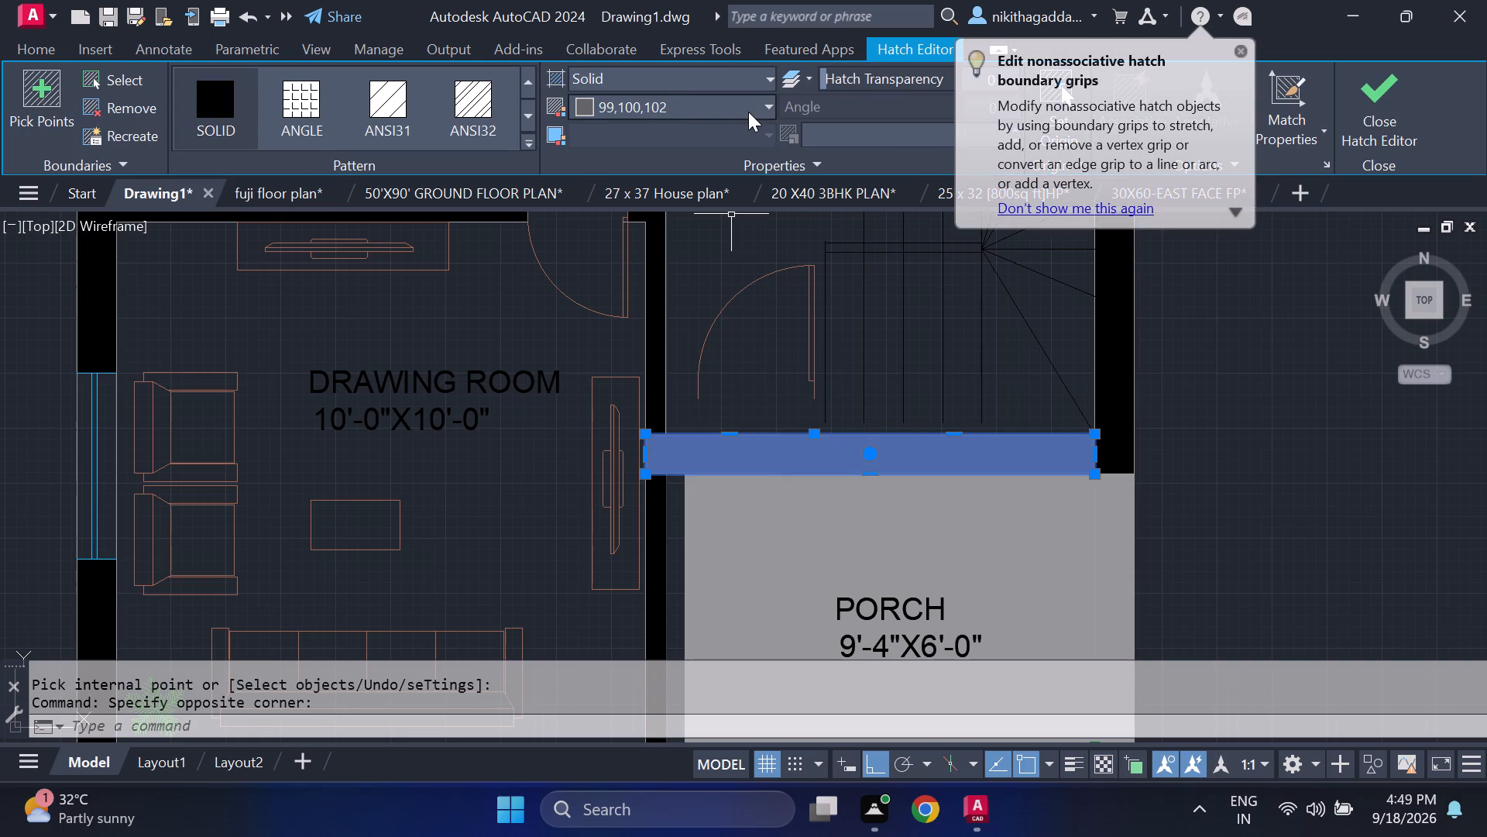
click(748, 112)
click(588, 188)
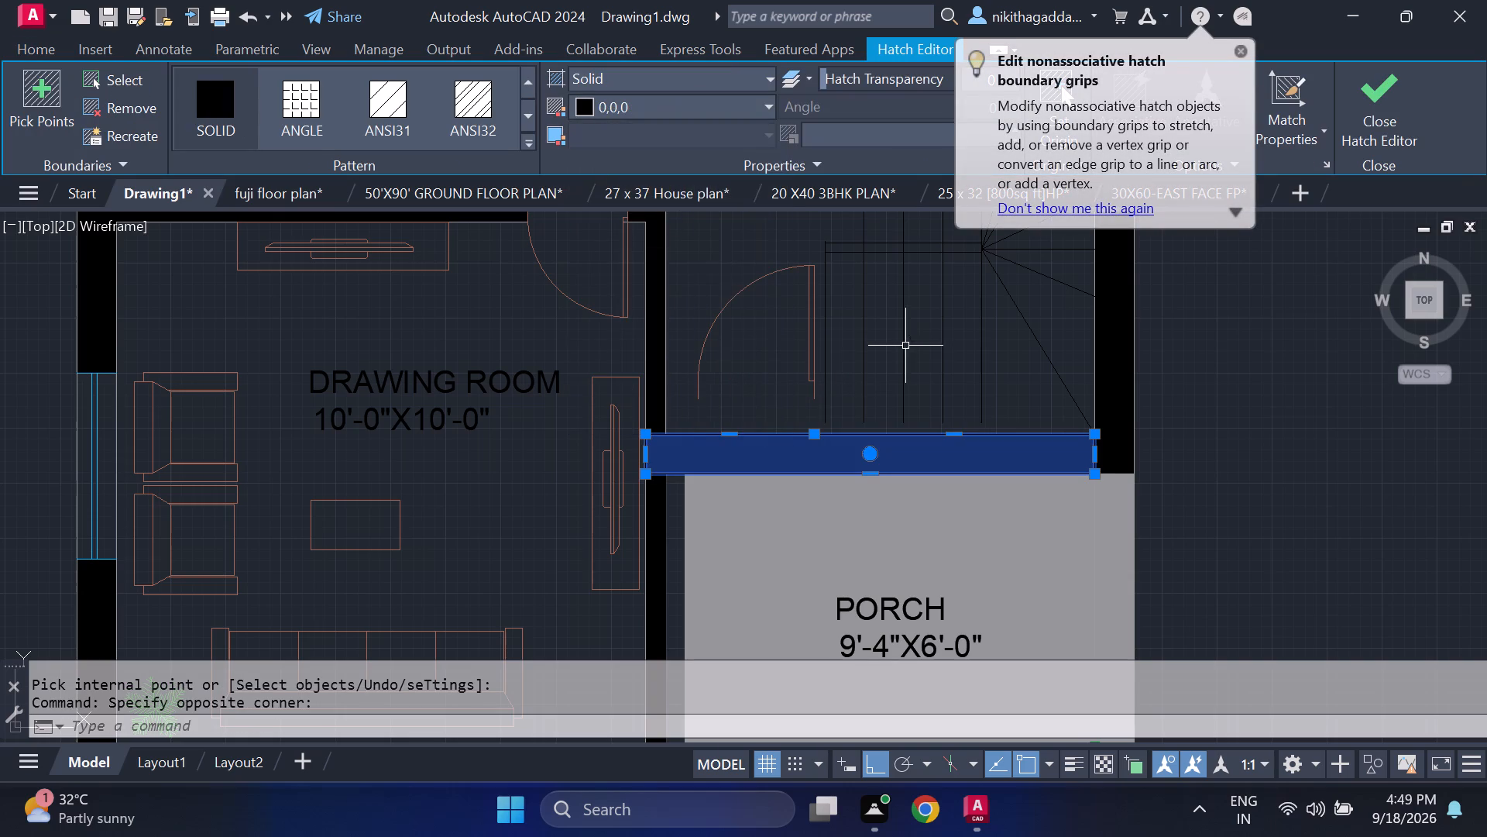
click(1392, 106)
scroll(1177, 382, down, 3)
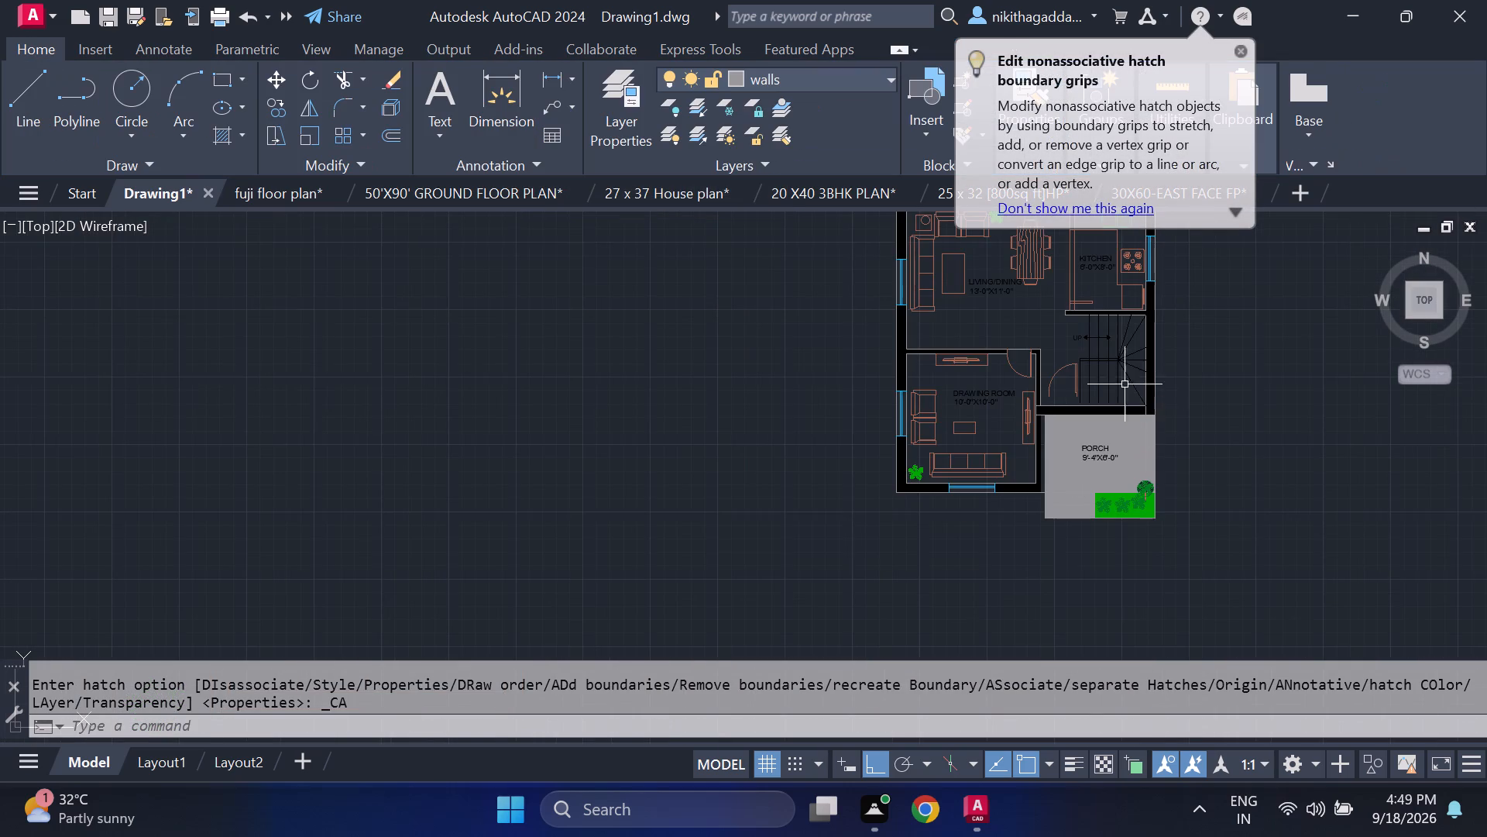
Hatch the L-shaped wall around the drawing room's southeast corner, beside the porch, in Solid 99,100,102.
middle_drag(1120, 370, 1079, 426)
scroll(1012, 508, up, 2)
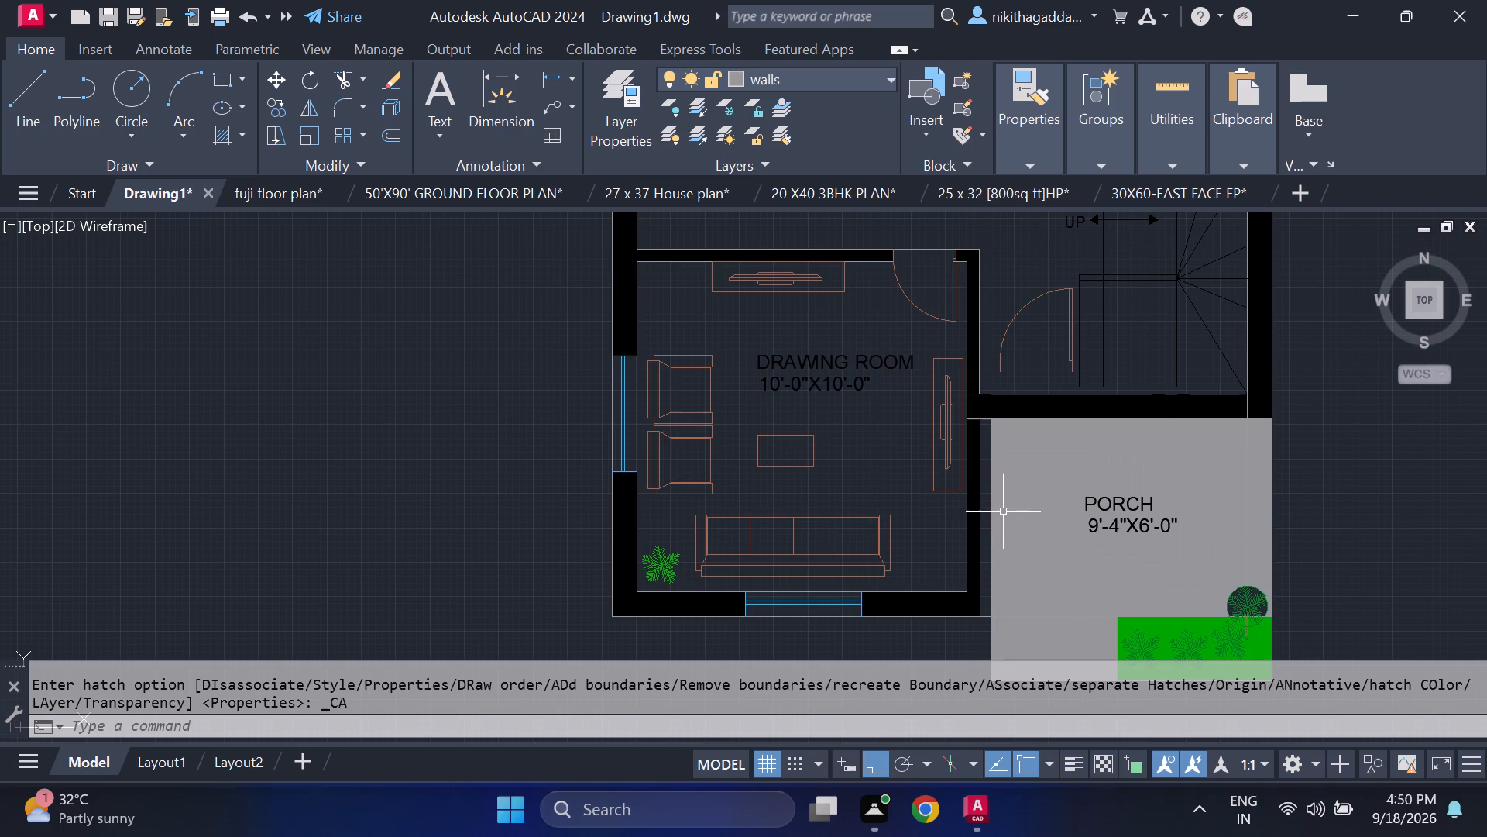
scroll(986, 466, up, 2)
middle_drag(986, 444, 982, 431)
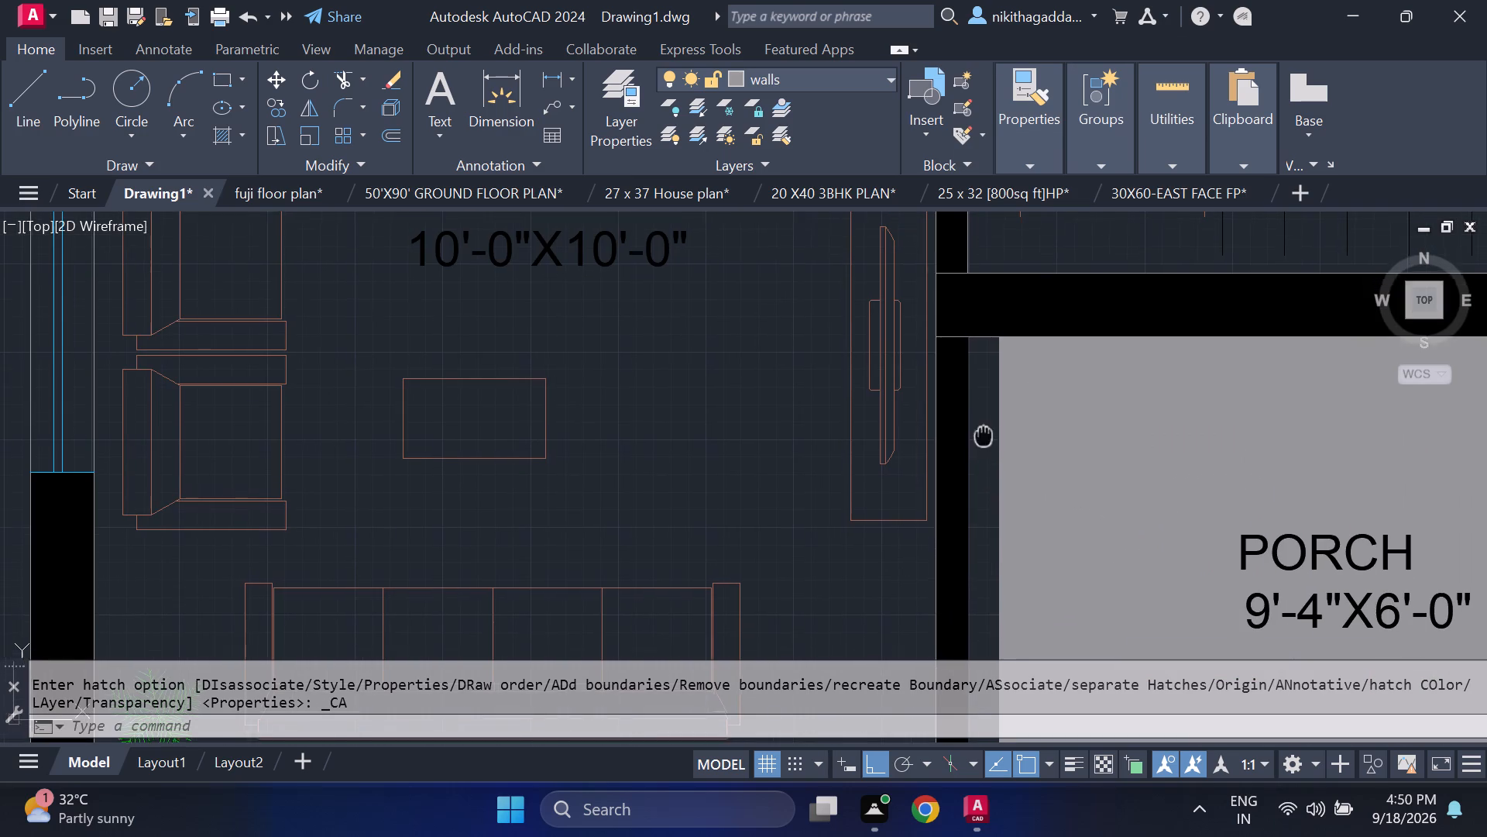
middle_drag(982, 431, 943, 254)
scroll(959, 361, down, 1)
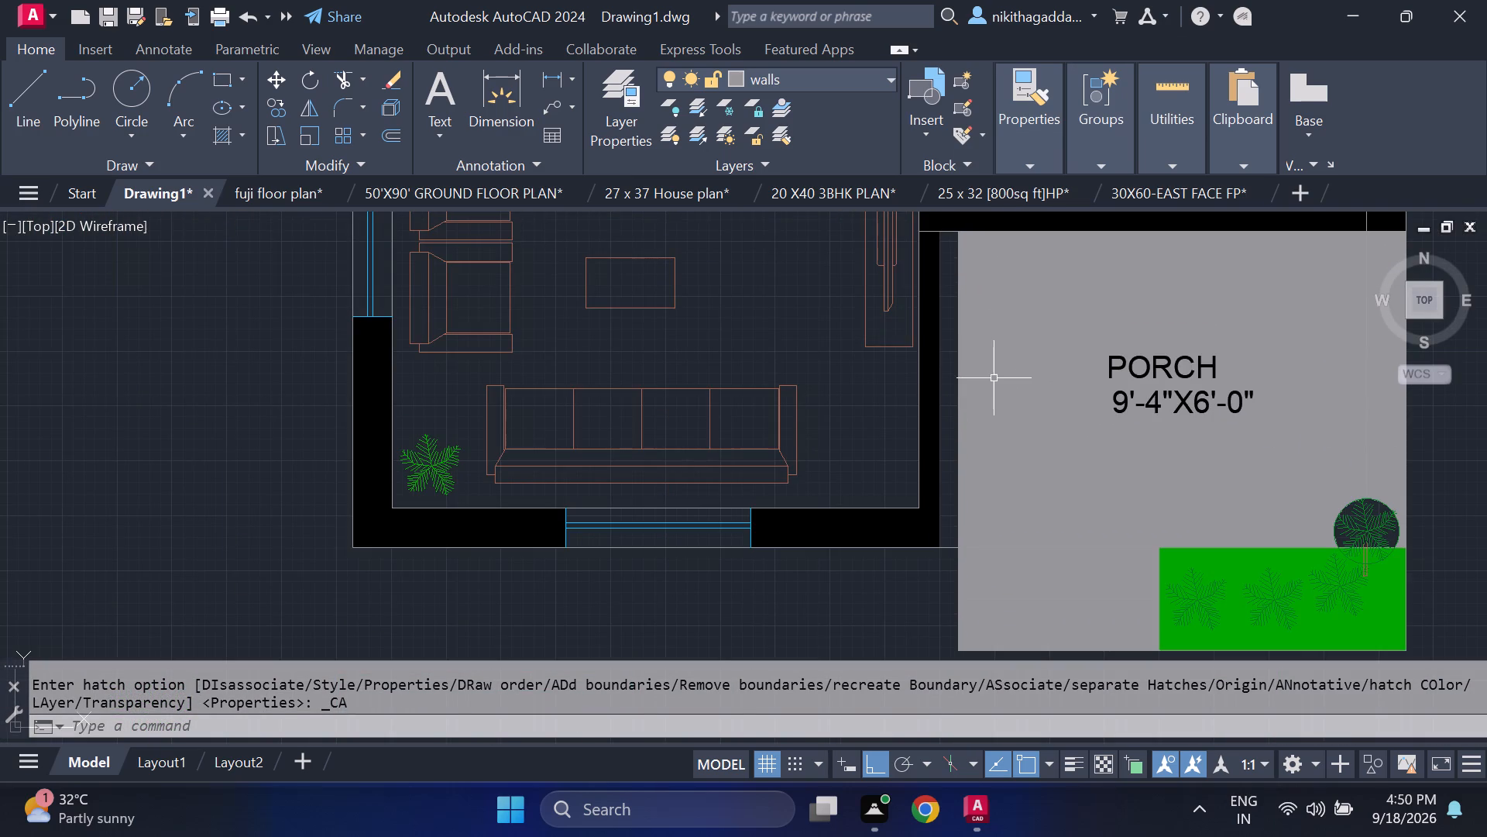
text(HATCH)
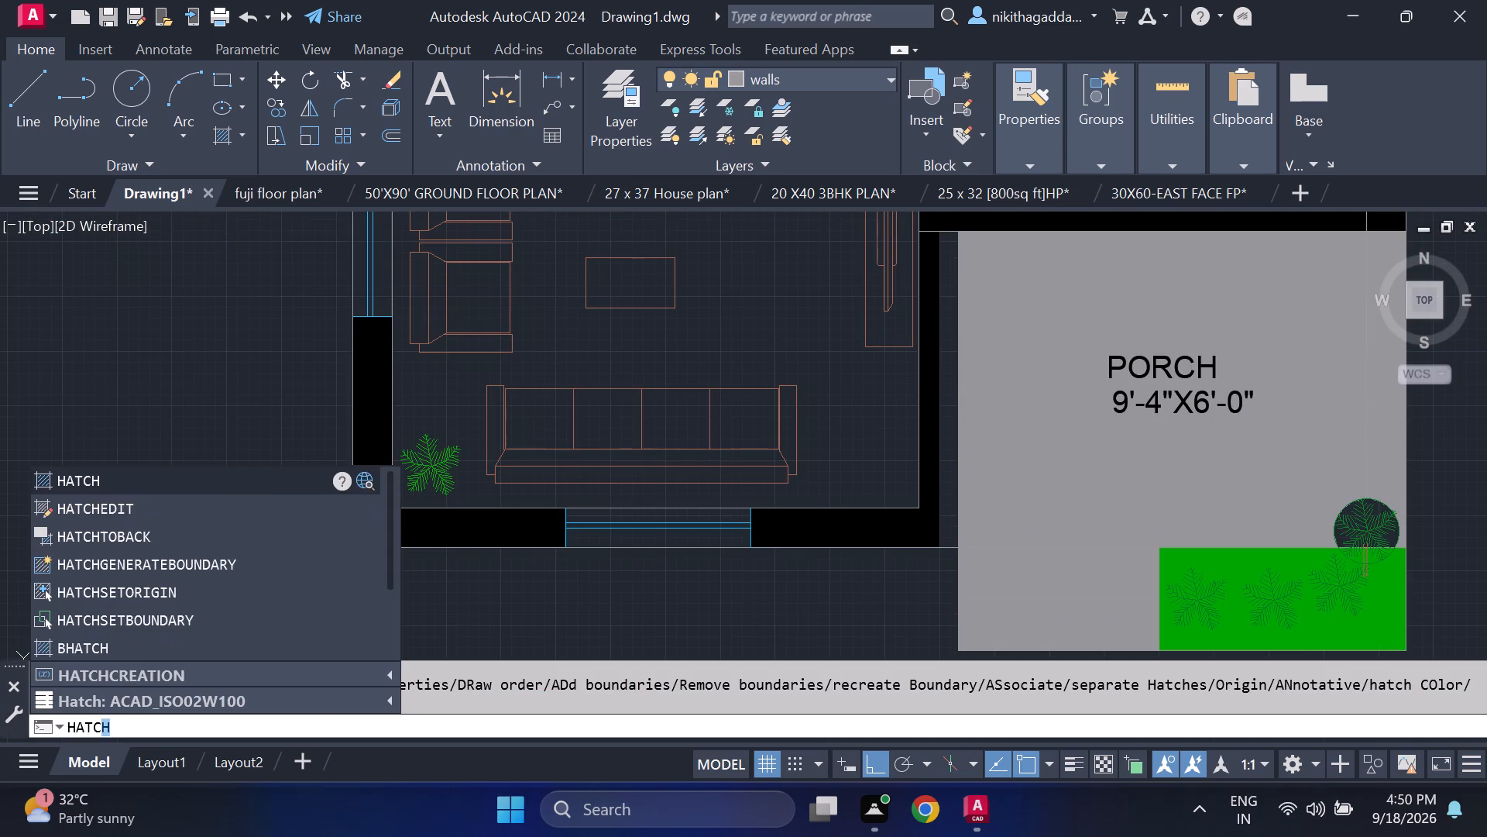
key(Return)
click(946, 435)
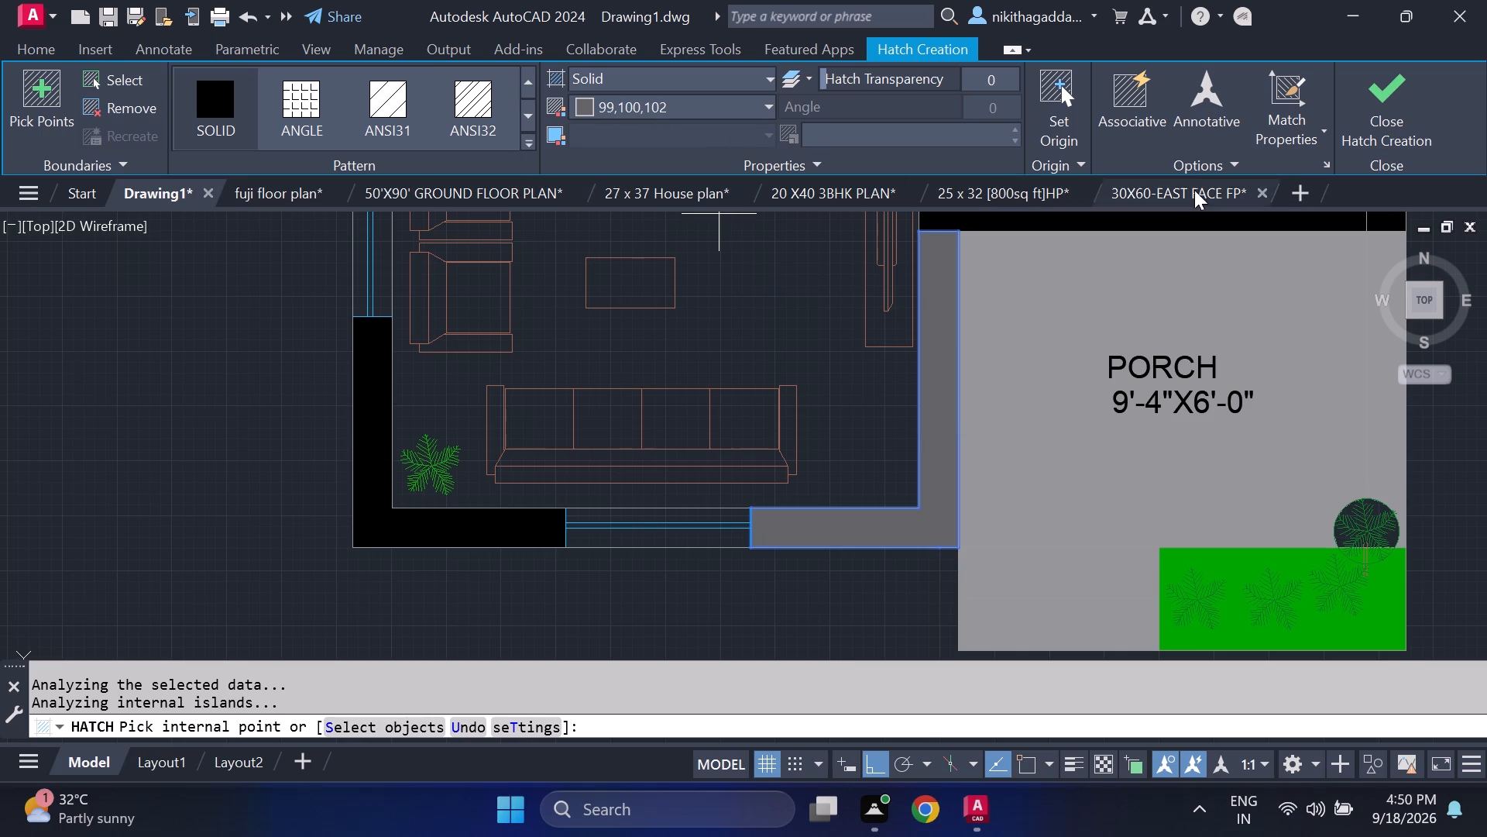
click(1397, 96)
Change the hatch colour of the L-shaped wall between drawing room and porch to 0,0,0.
middle_drag(954, 440, 963, 529)
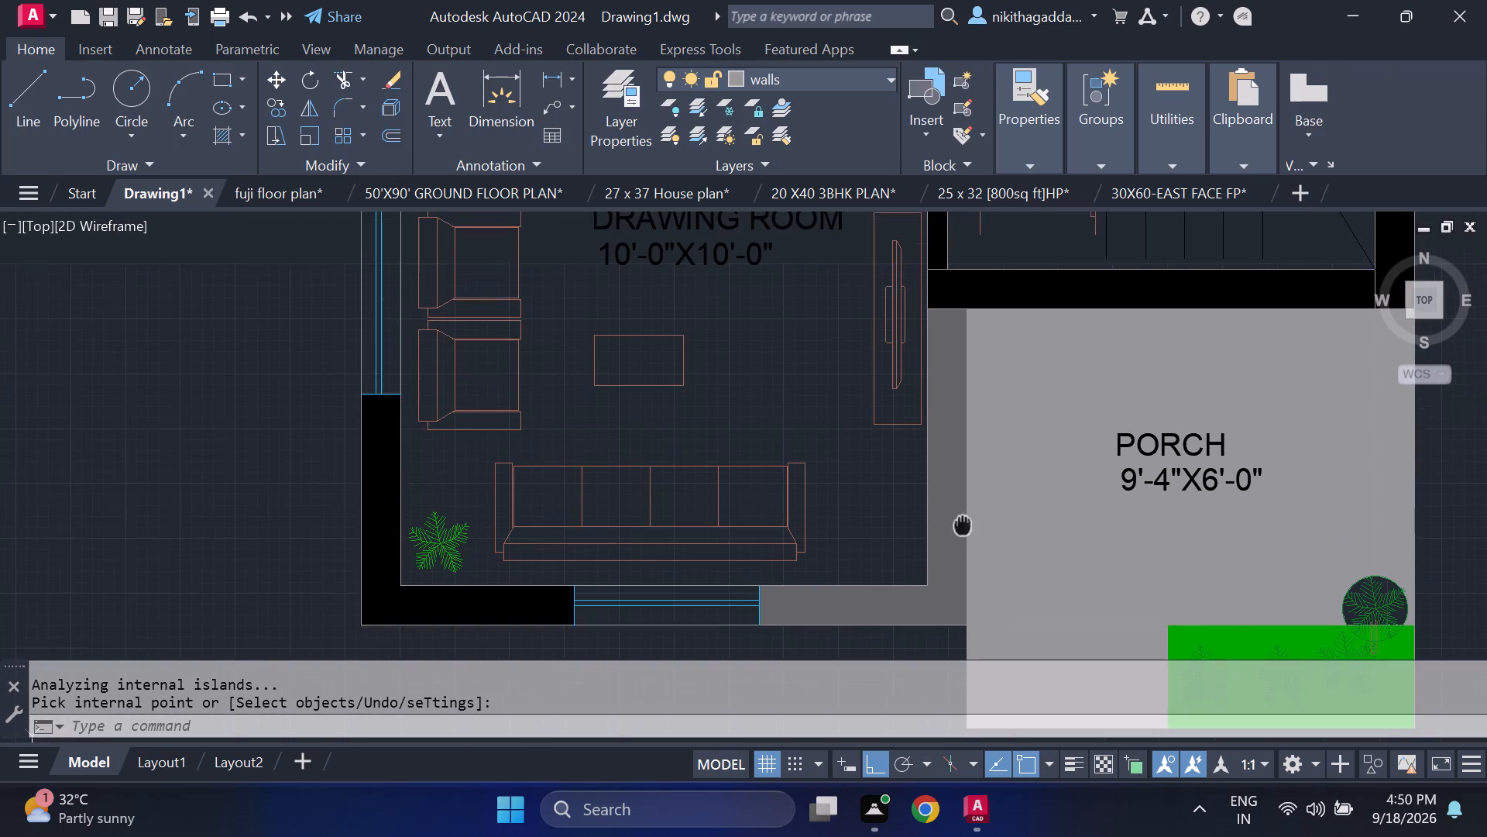
middle_drag(963, 529, 963, 549)
click(943, 492)
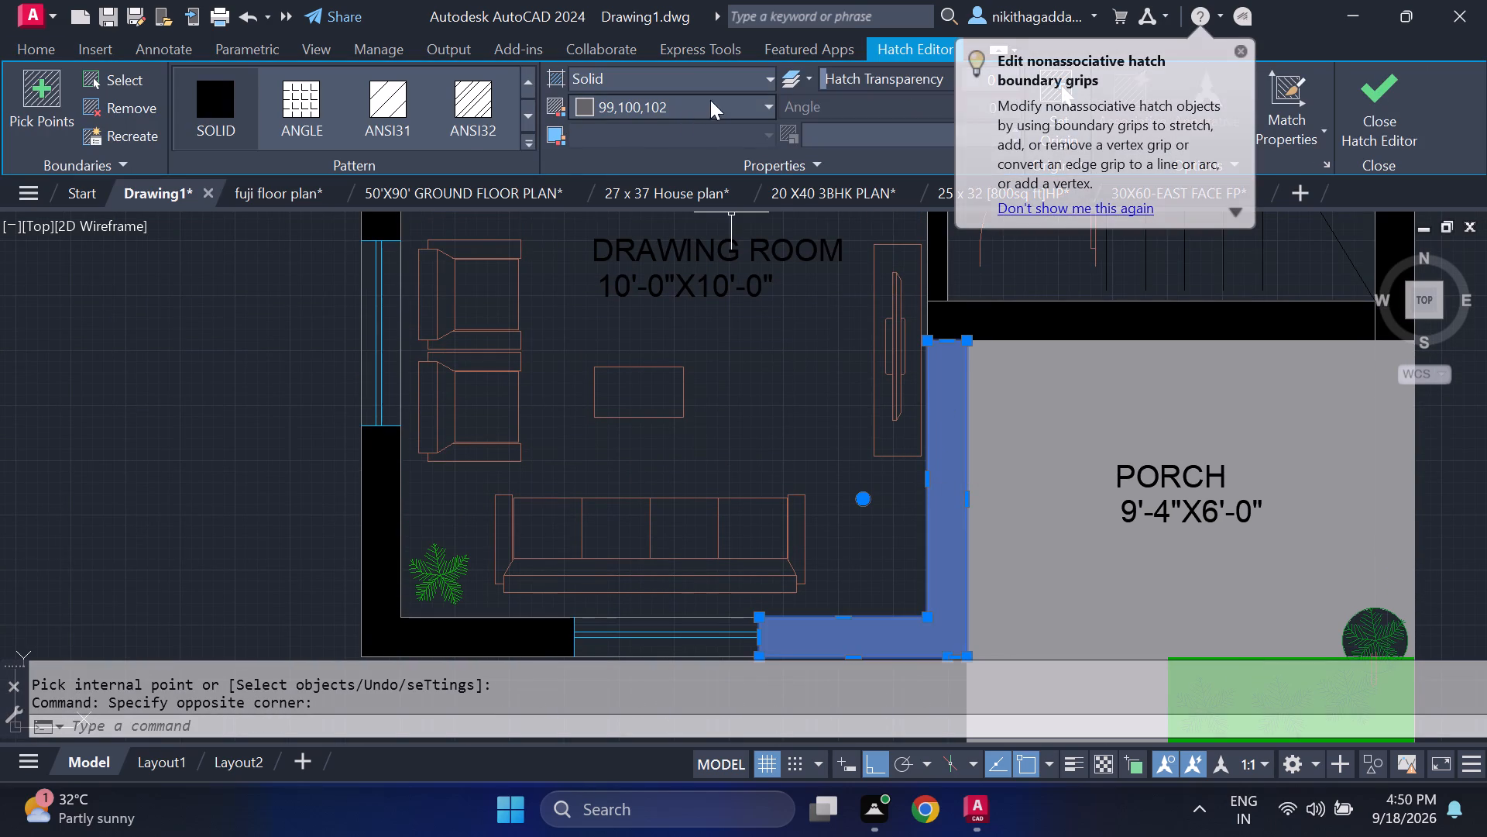
click(710, 100)
click(594, 184)
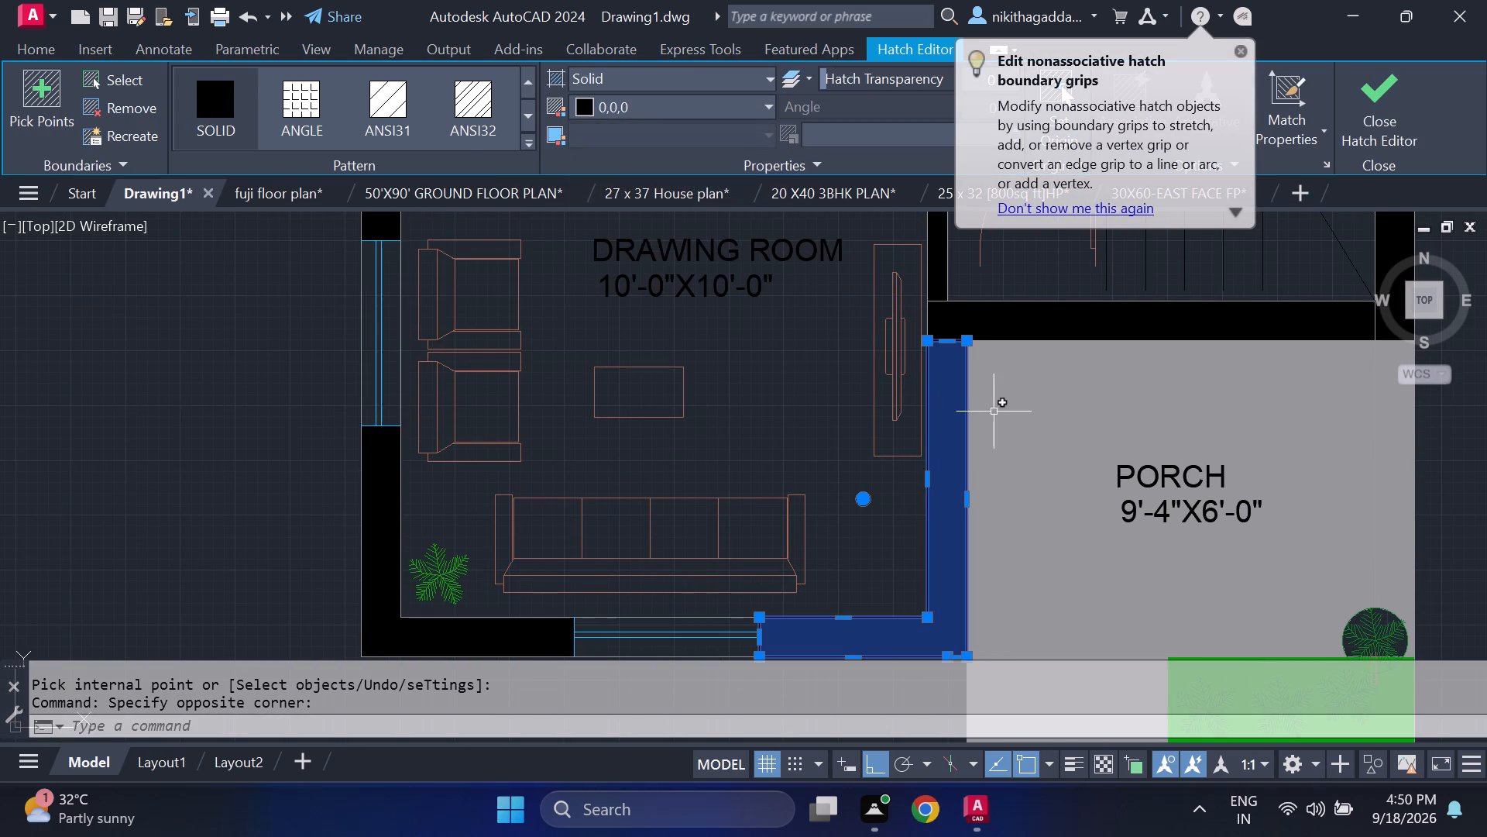
key(Escape)
Trim the two short horizontal lines crossing the black wall junction at the porch's northwest corner.
text(TR)
key(Return)
scroll(918, 322, up, 3)
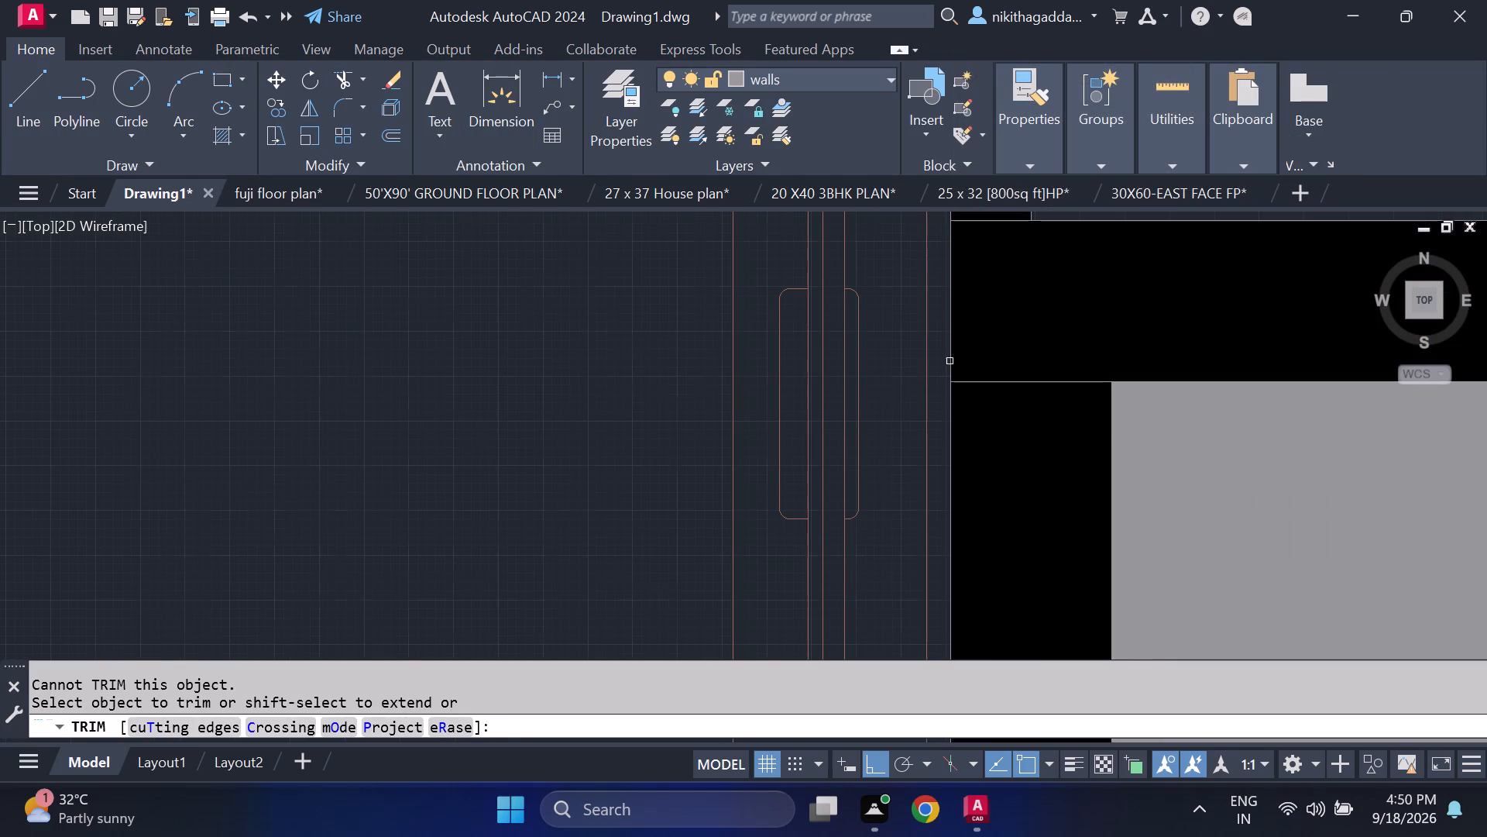
click(999, 381)
scroll(1156, 393, down, 2)
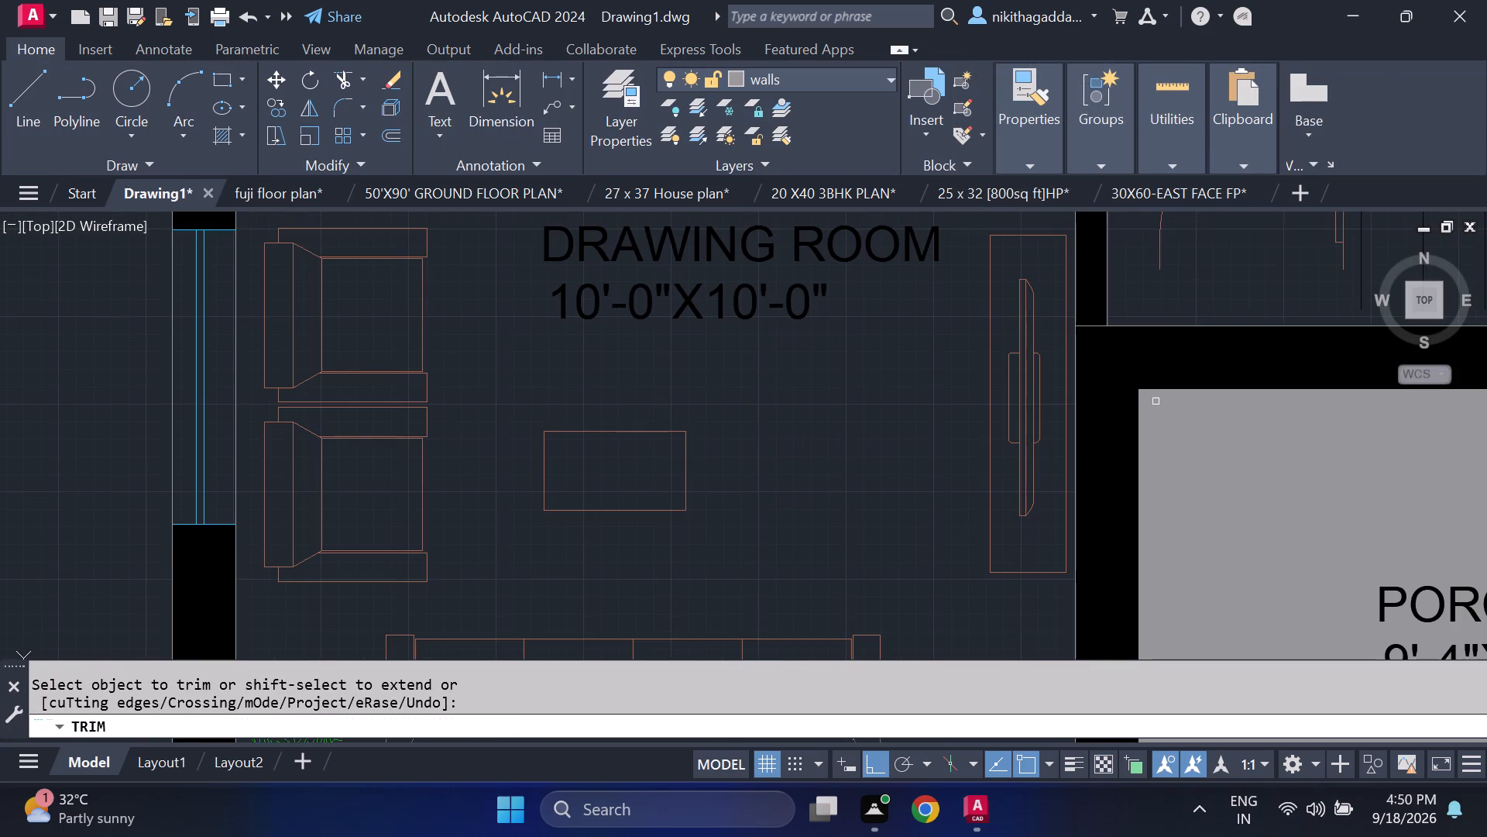
scroll(1092, 325, up, 2)
click(1092, 325)
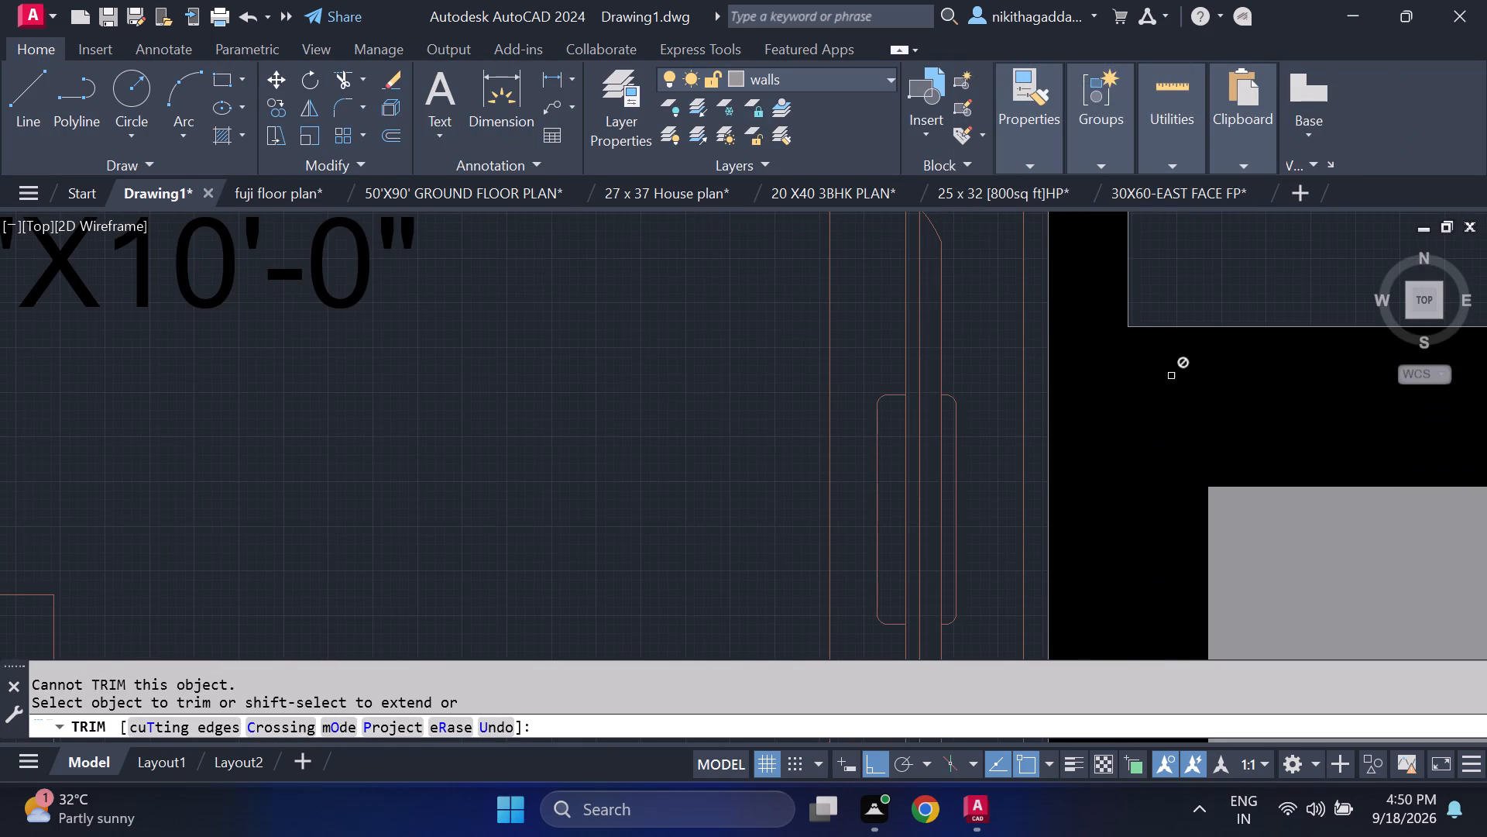
Trim the short vertical line separating the wall strip above the porch from the east wall.
scroll(1189, 391, down, 4)
middle_drag(1231, 444, 946, 371)
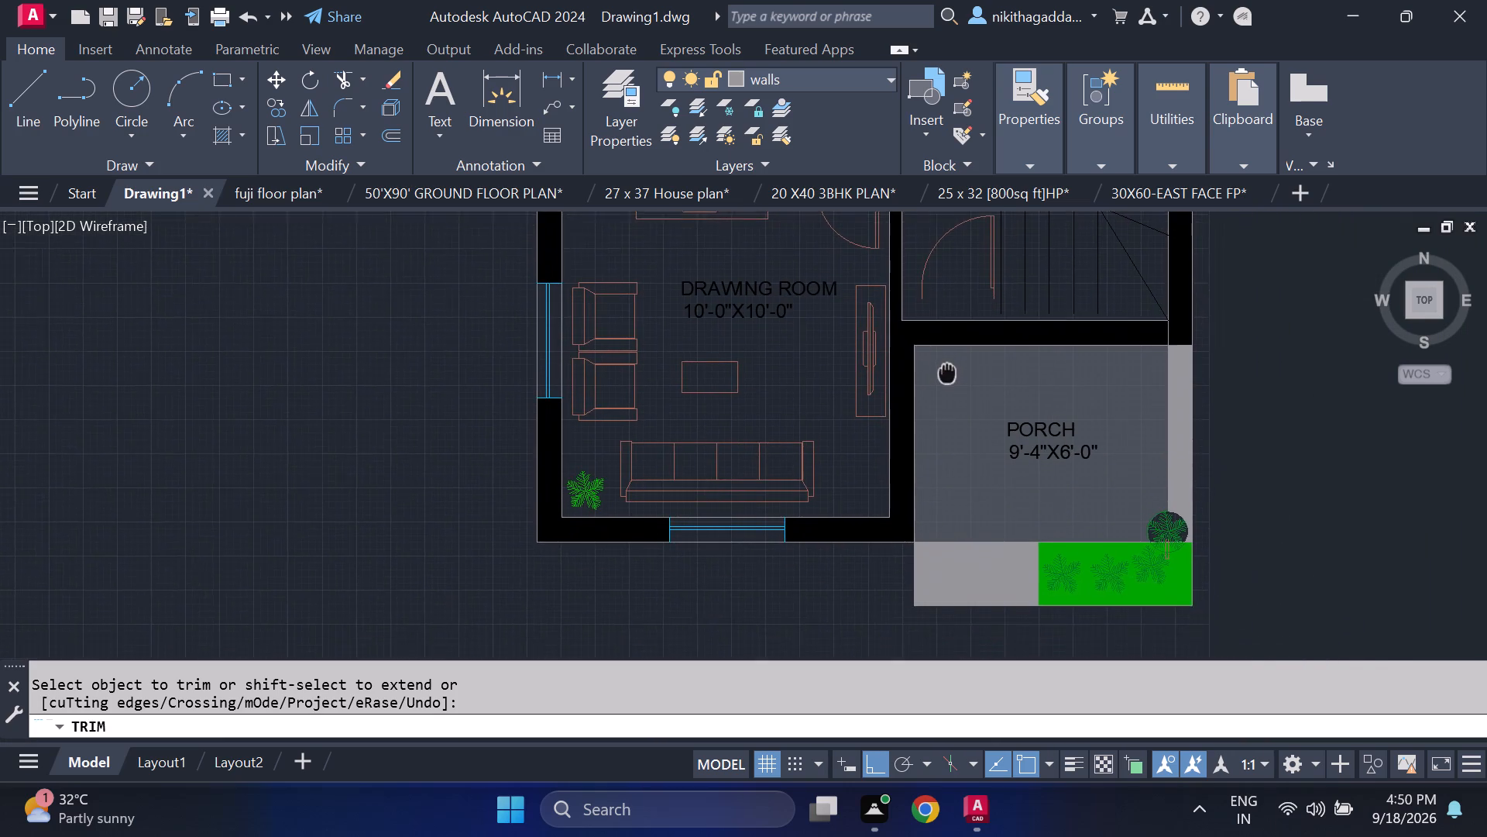
middle_drag(946, 371, 842, 460)
middle_drag(1145, 421, 1142, 396)
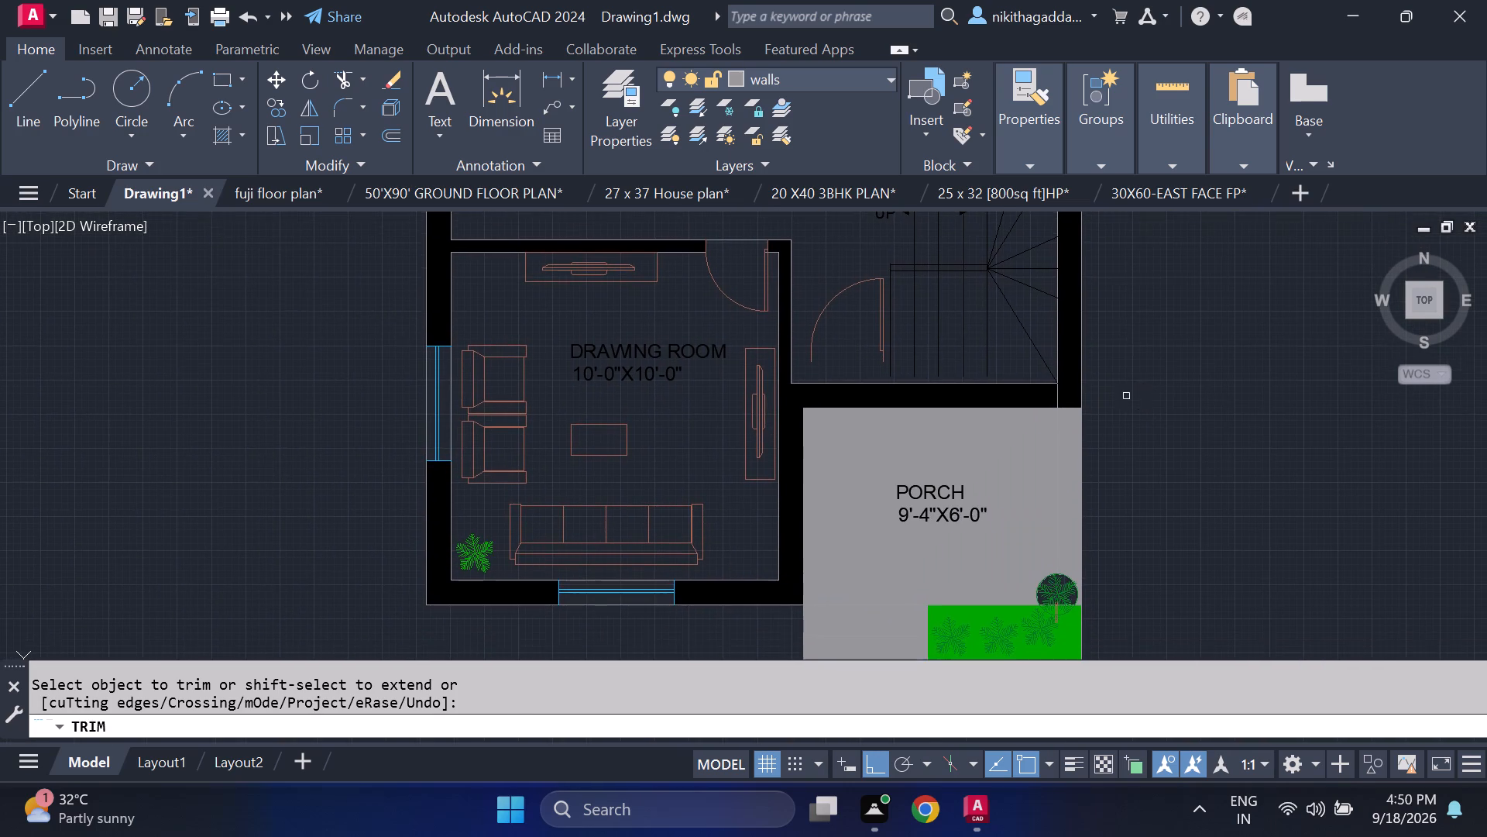
scroll(1047, 394, up, 3)
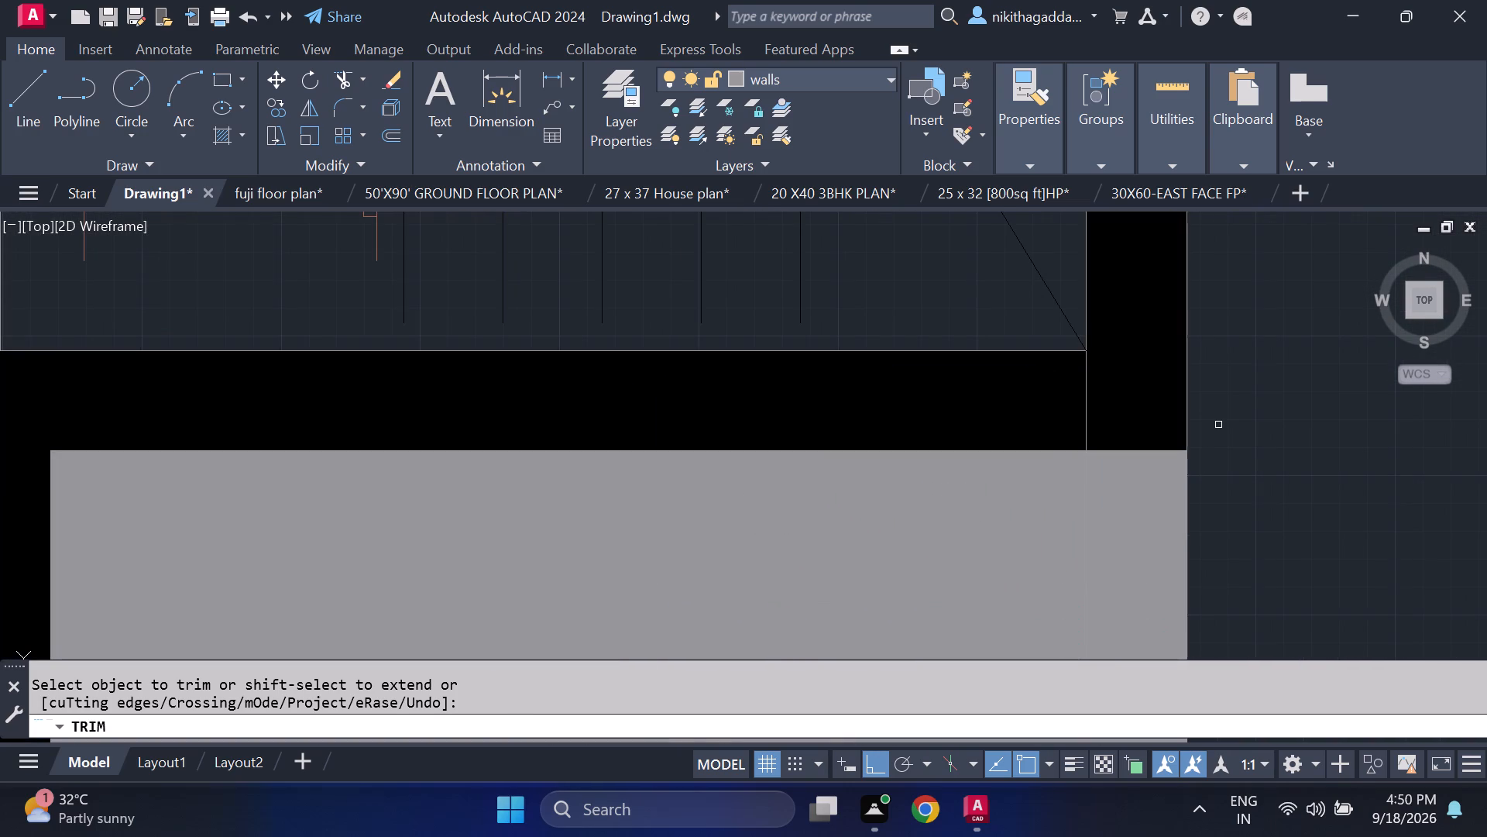
click(1087, 403)
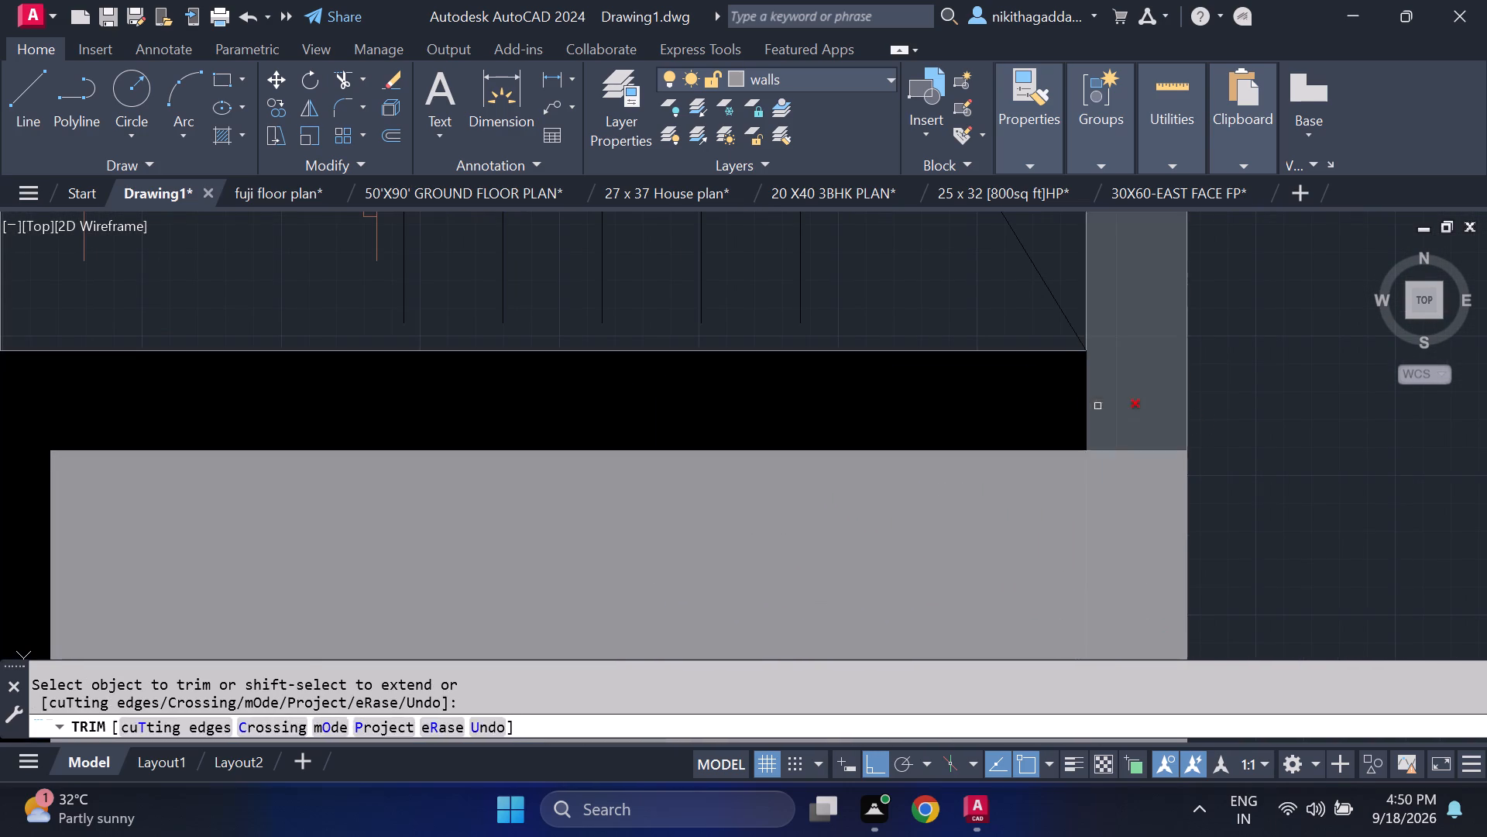
scroll(1260, 449, down, 3)
middle_drag(1290, 485, 1216, 362)
scroll(1221, 382, down, 1)
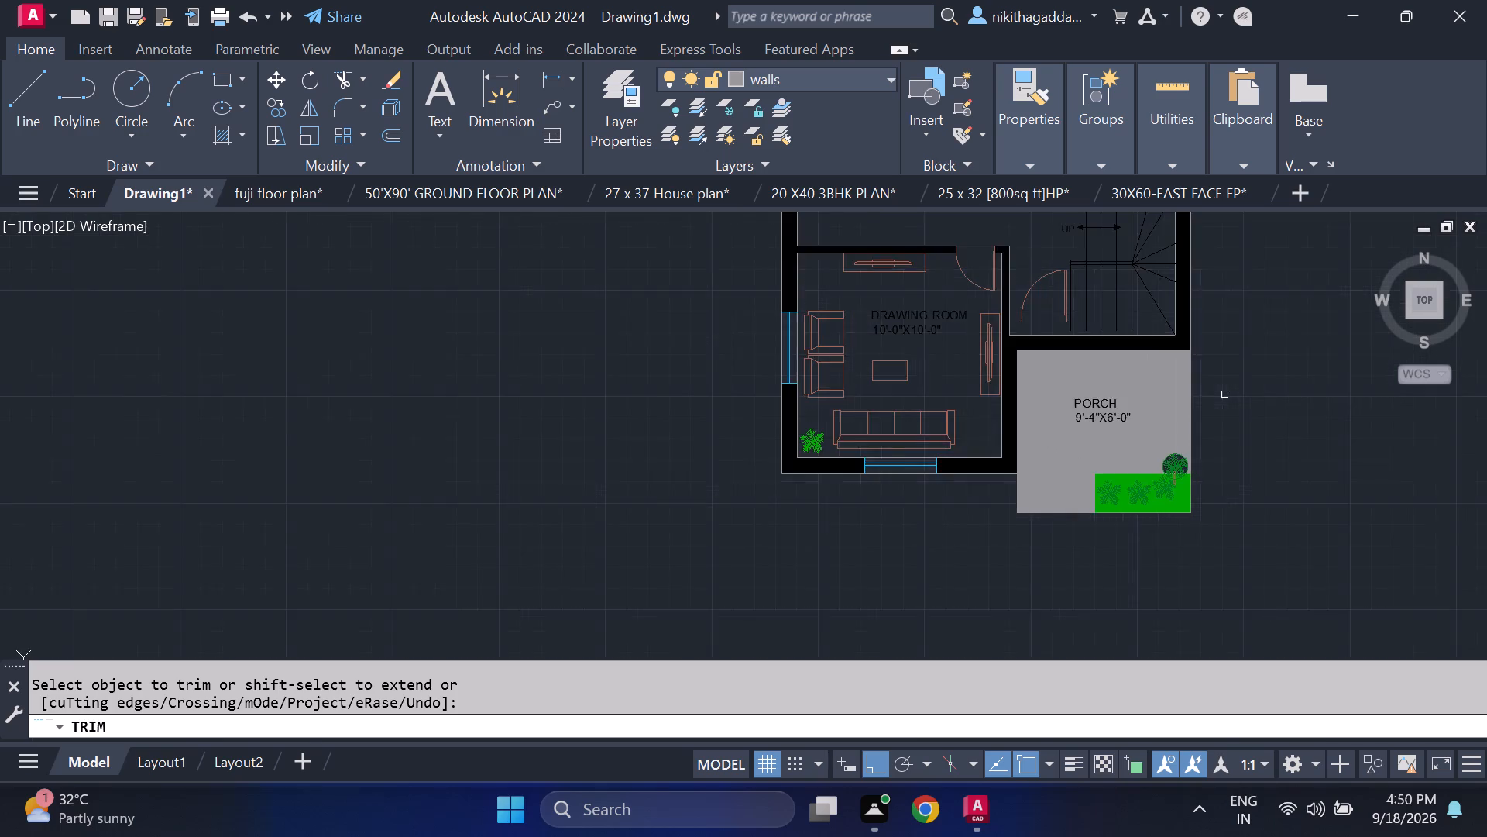
Examine the filled walls from the porch up to the bedrooms for leftover lines, and leave the Trim command.
scroll(1227, 396, down, 1)
middle_drag(1240, 401, 1239, 437)
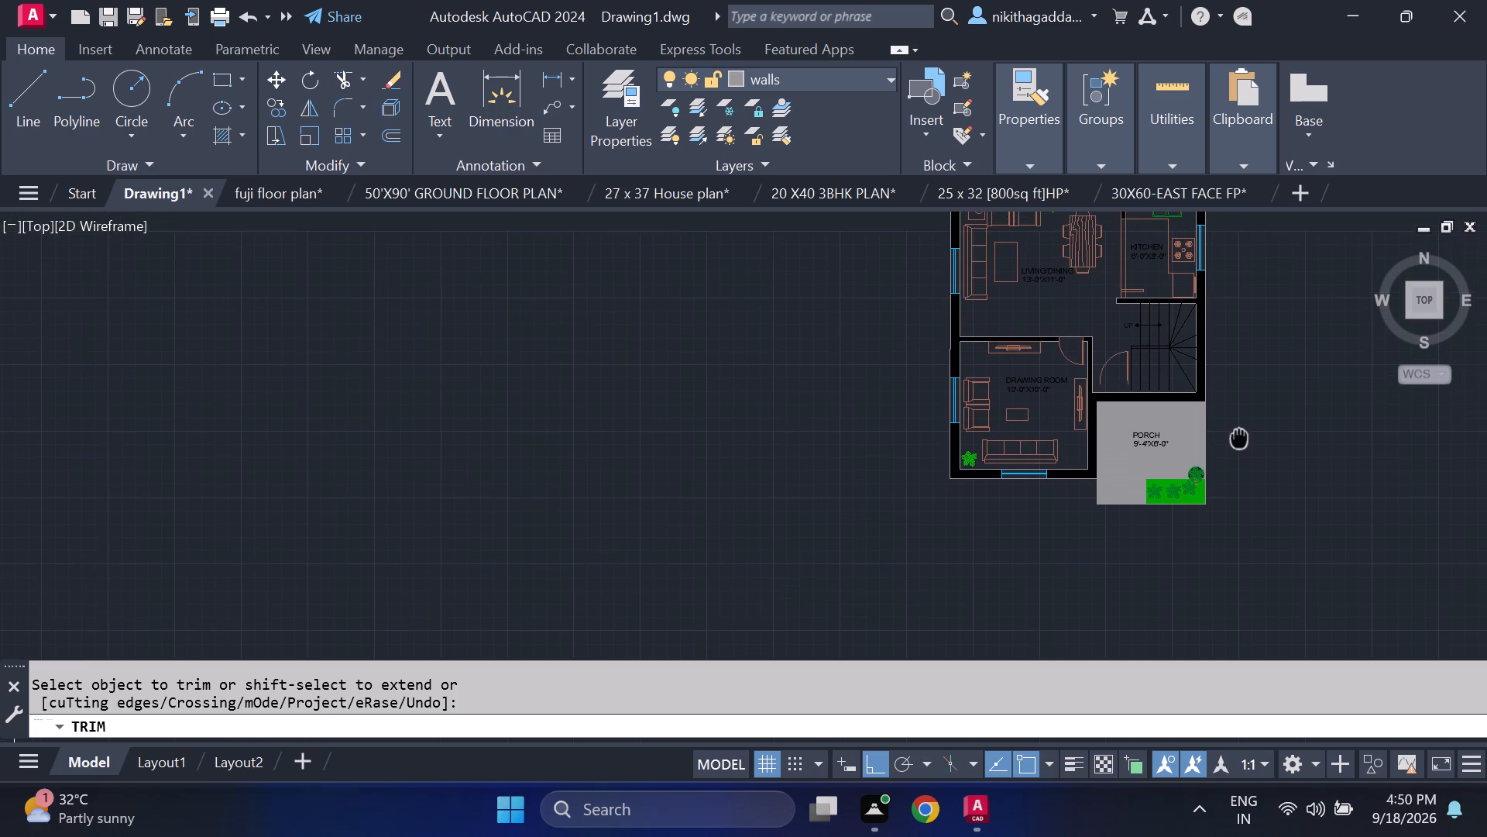
middle_drag(1239, 437, 1223, 550)
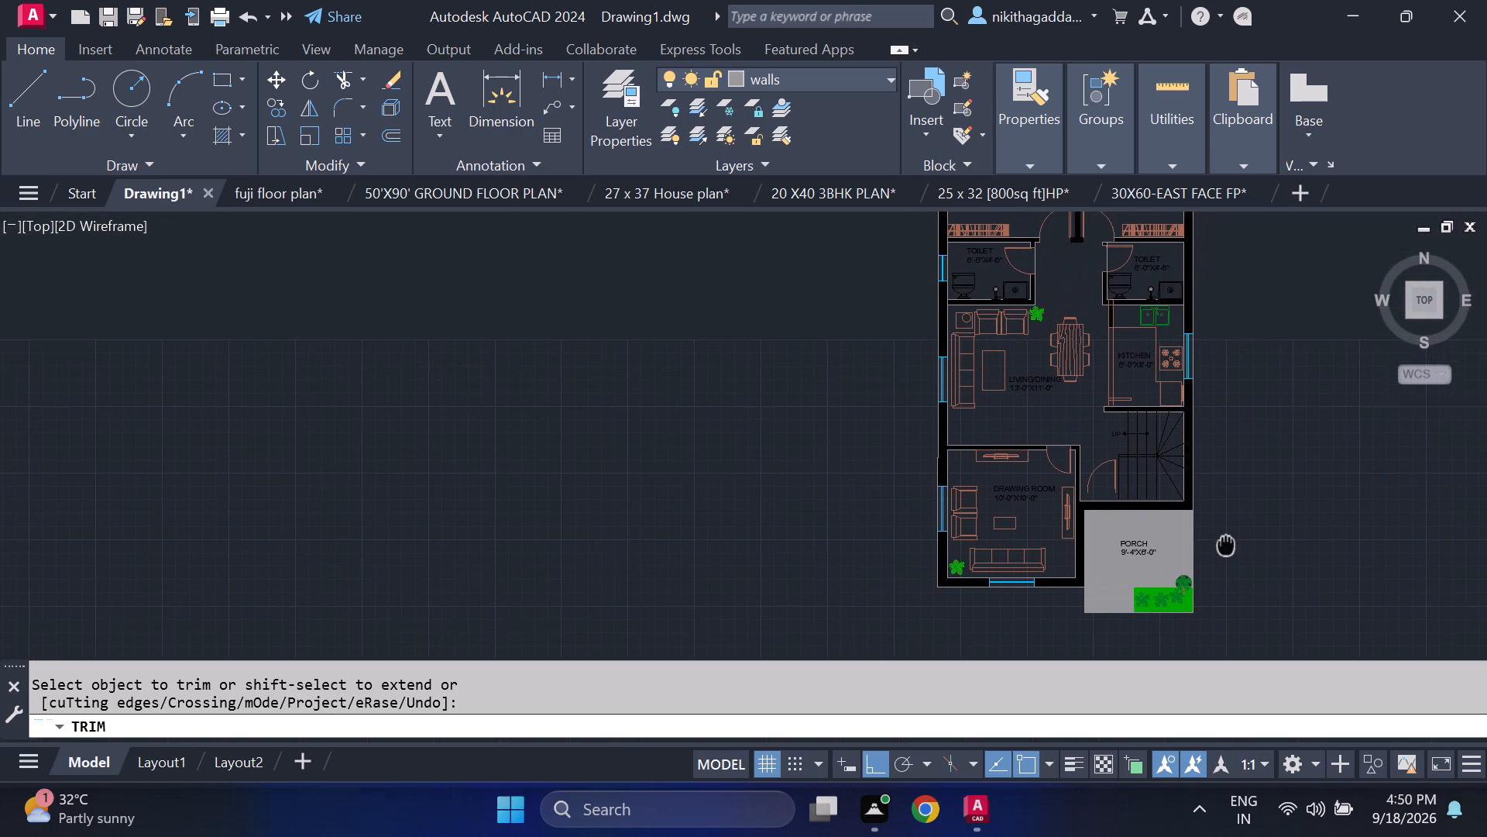
middle_drag(1223, 550, 1213, 581)
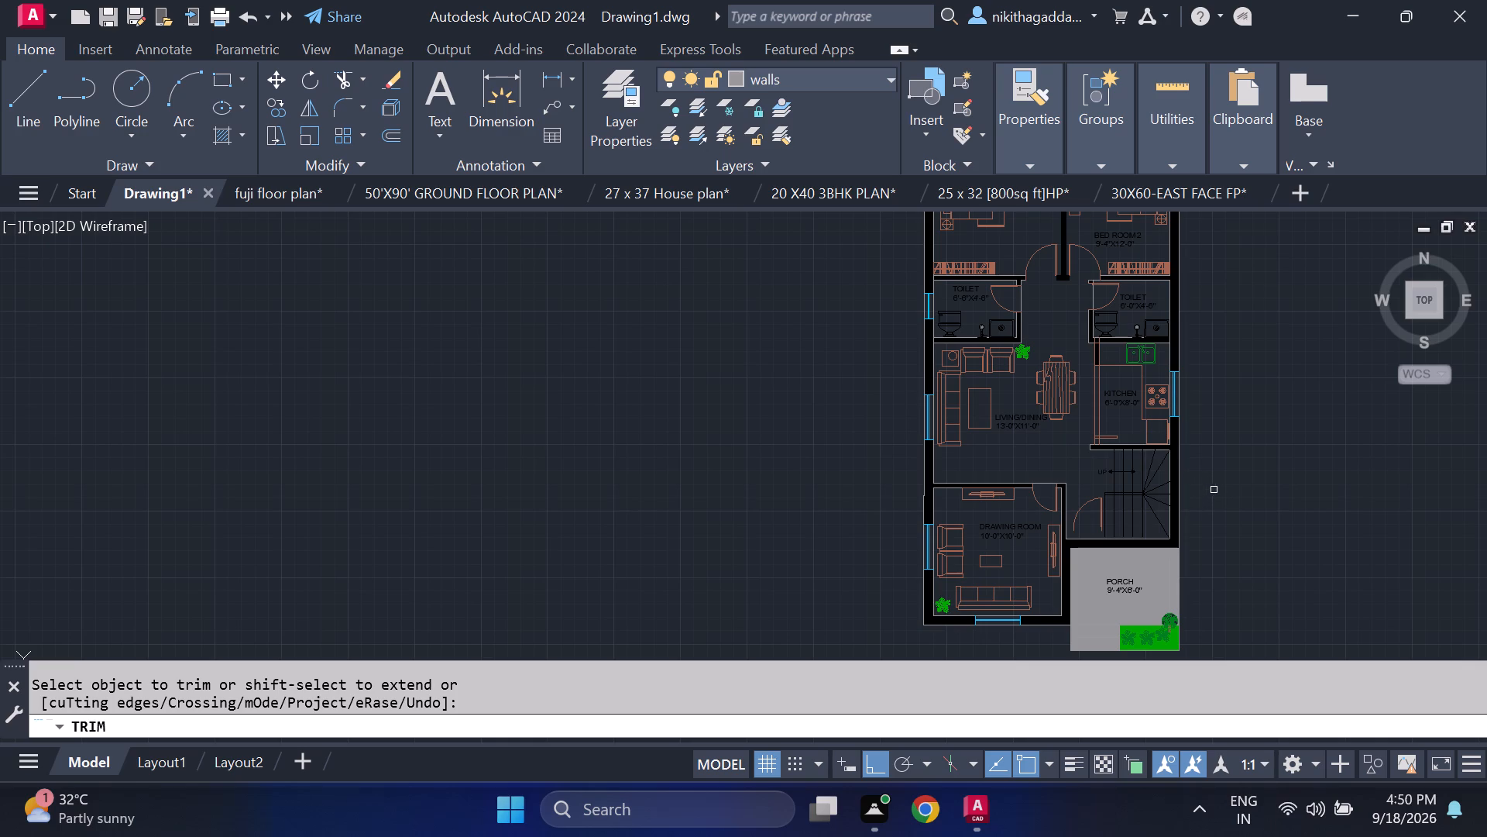
middle_drag(1224, 483, 1224, 508)
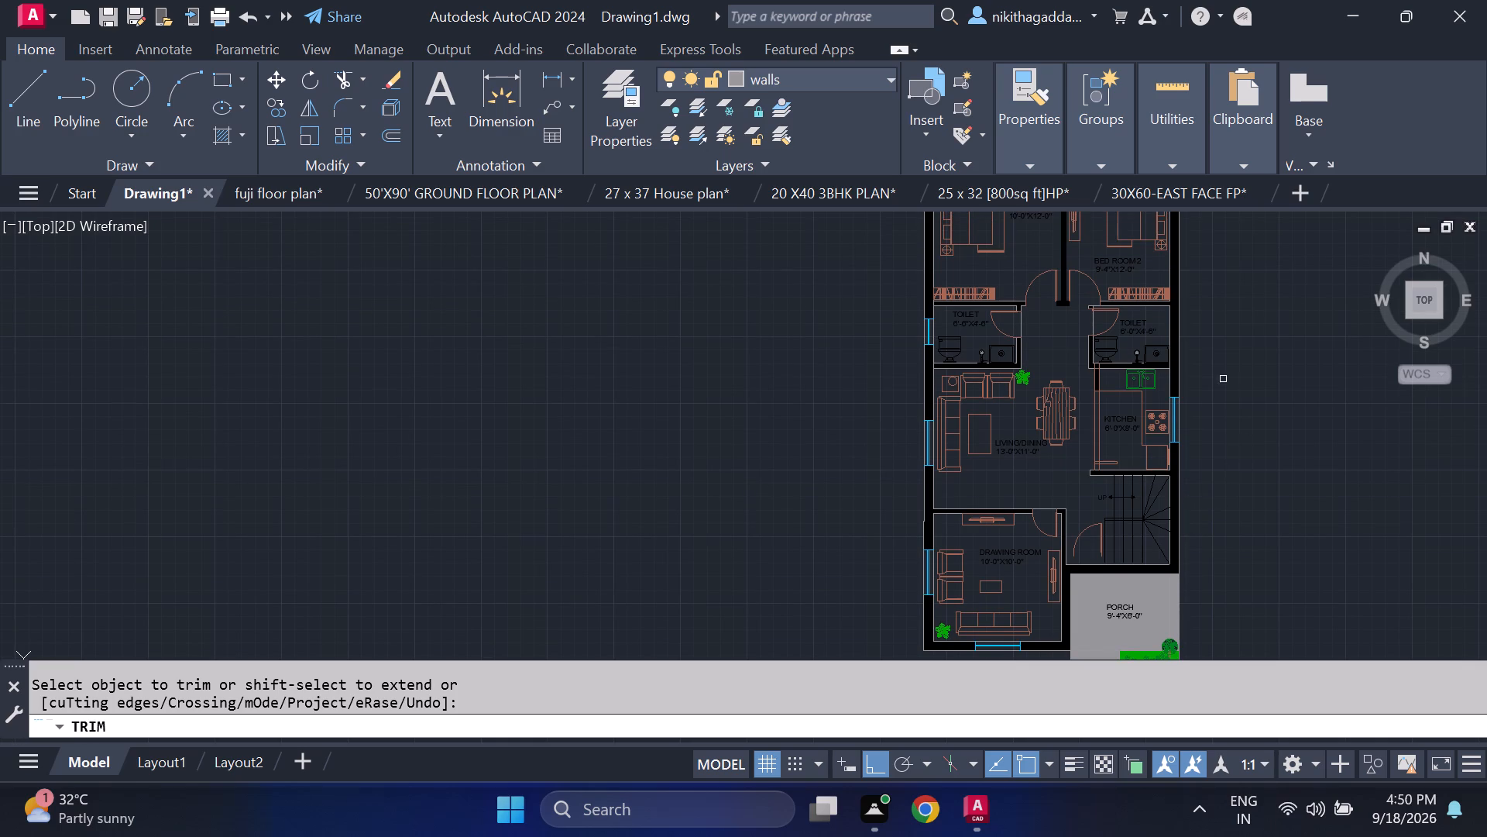
scroll(1113, 272, up, 3)
scroll(1145, 380, down, 2)
middle_drag(1294, 409, 1293, 413)
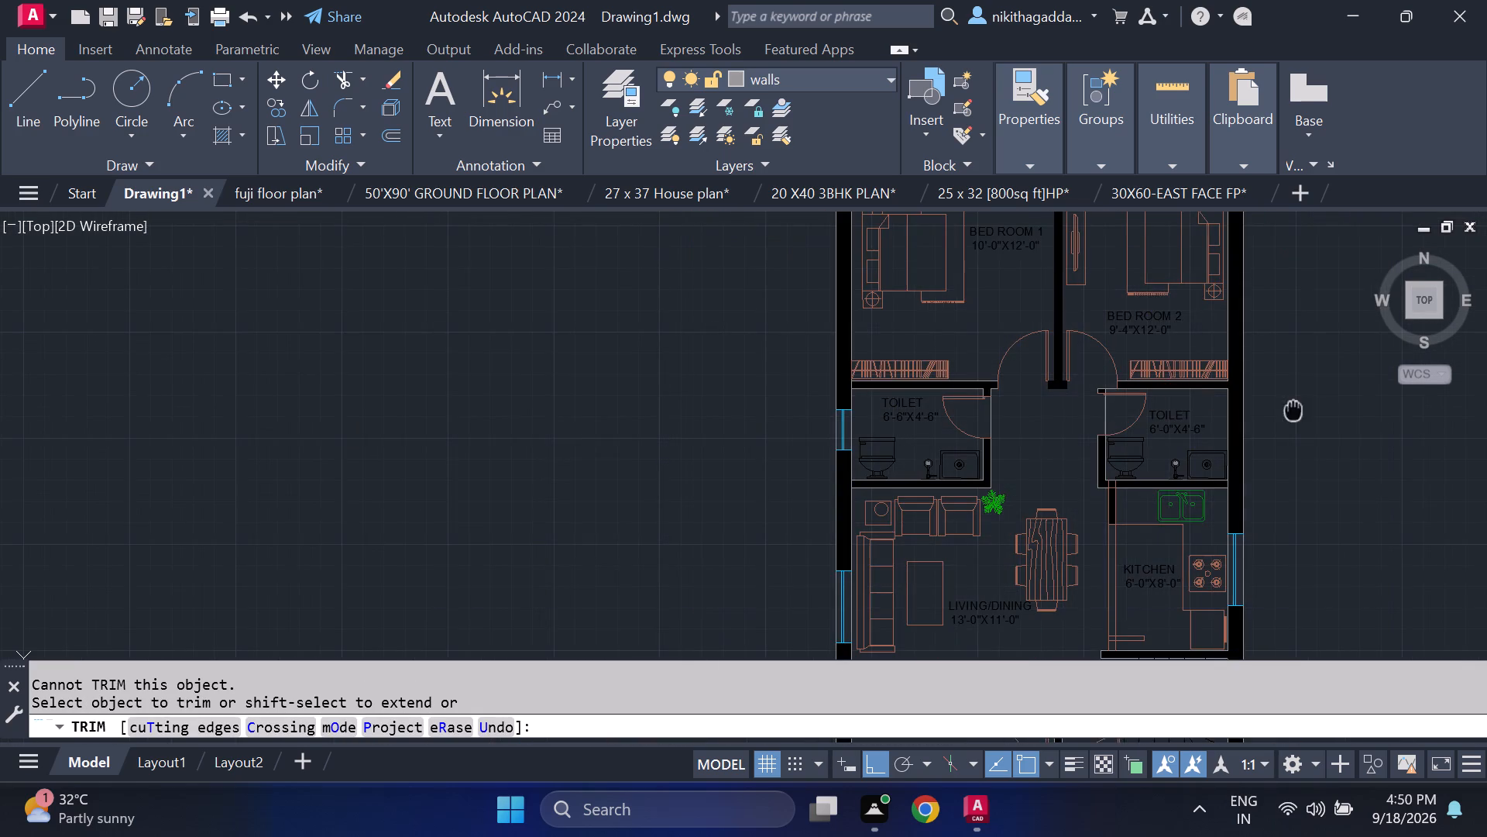
middle_drag(1293, 413, 930, 241)
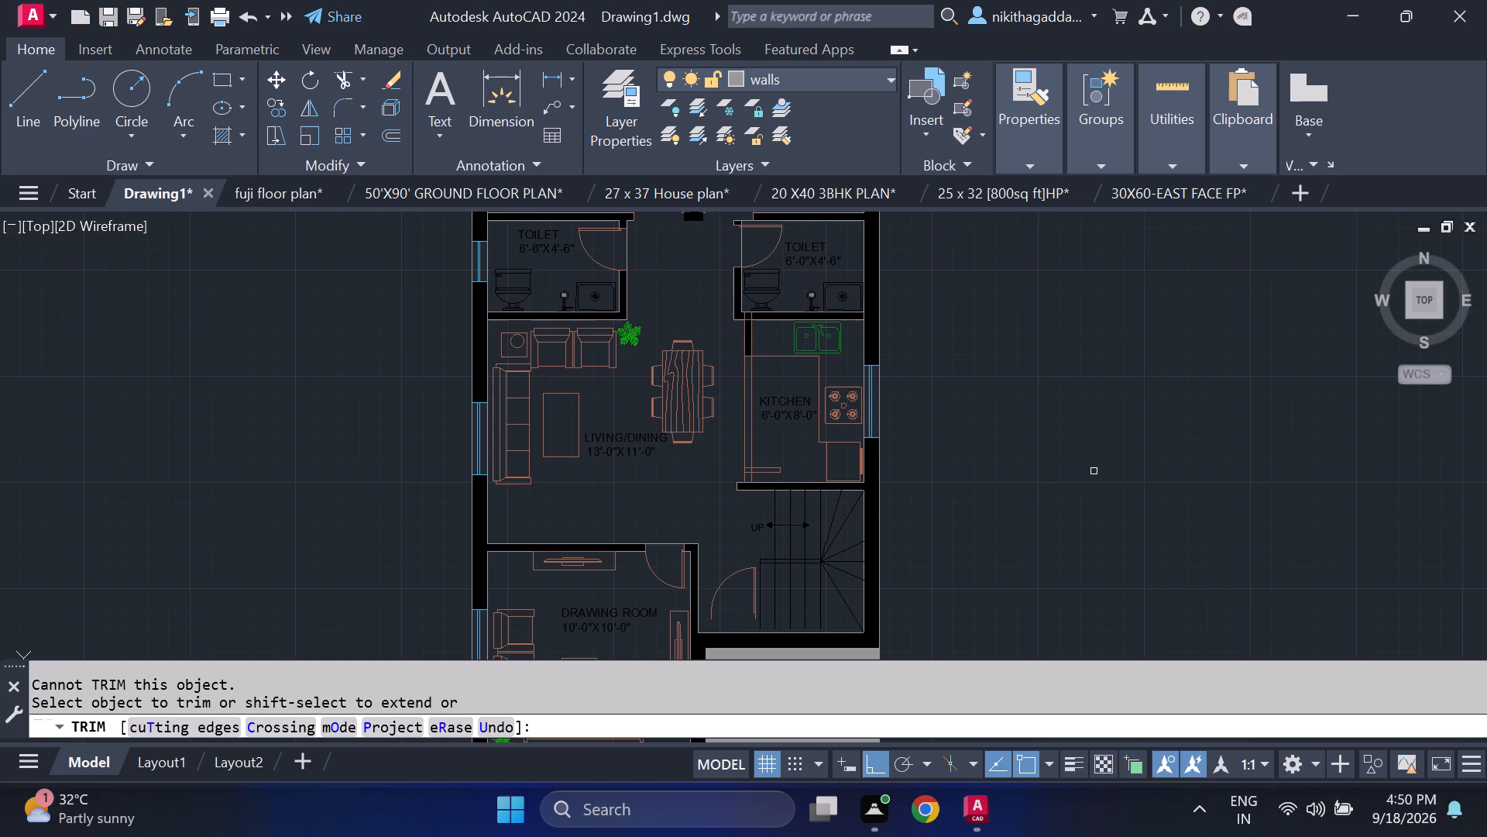
key(Escape)
Move the entrance door beside the stairs south onto the inner face of the wall above the porch.
scroll(1108, 519, down, 1)
middle_drag(1061, 515, 1061, 468)
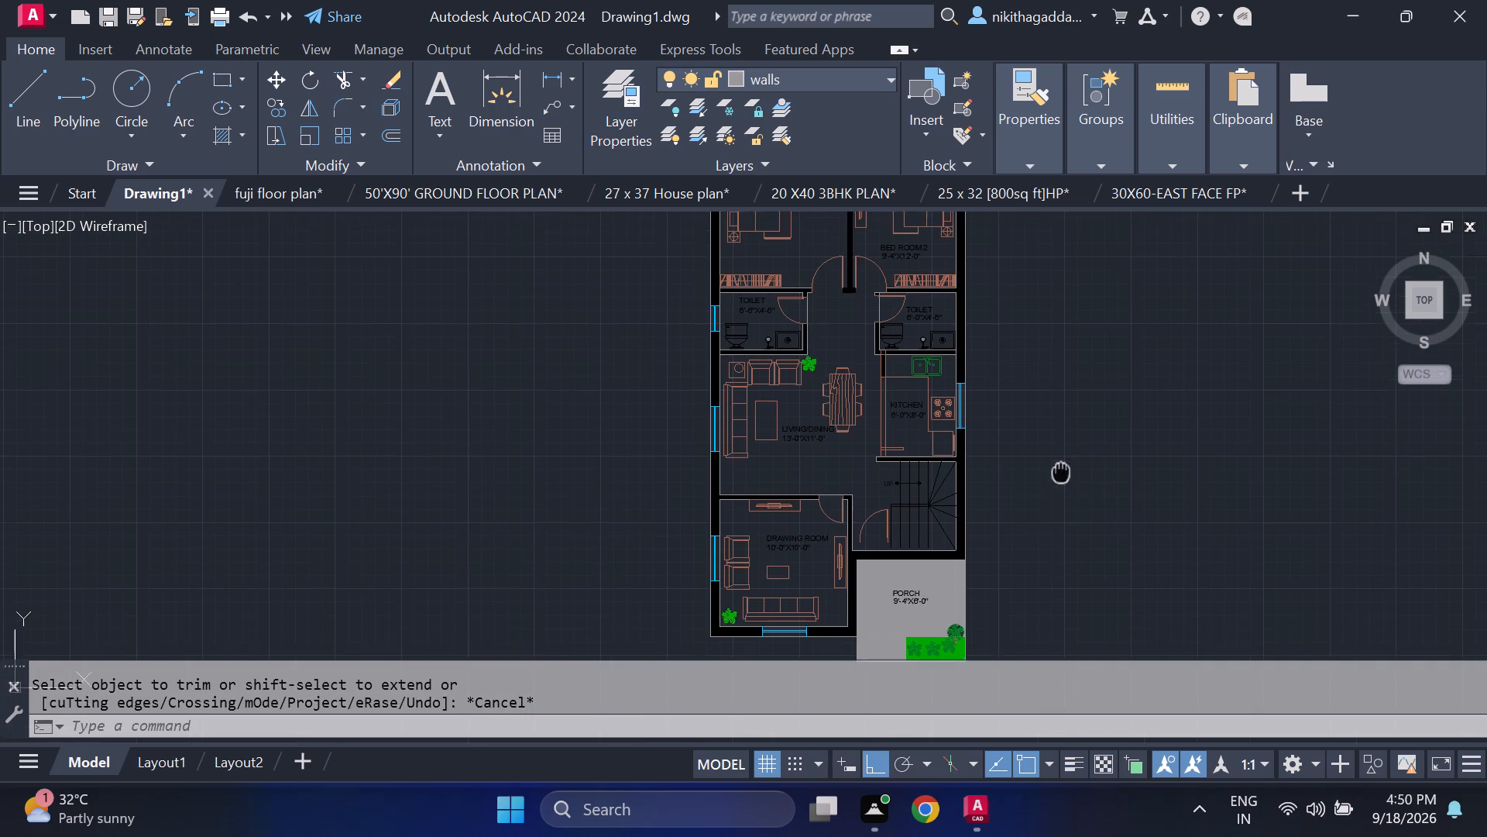
middle_drag(1061, 468, 1056, 440)
scroll(919, 513, up, 3)
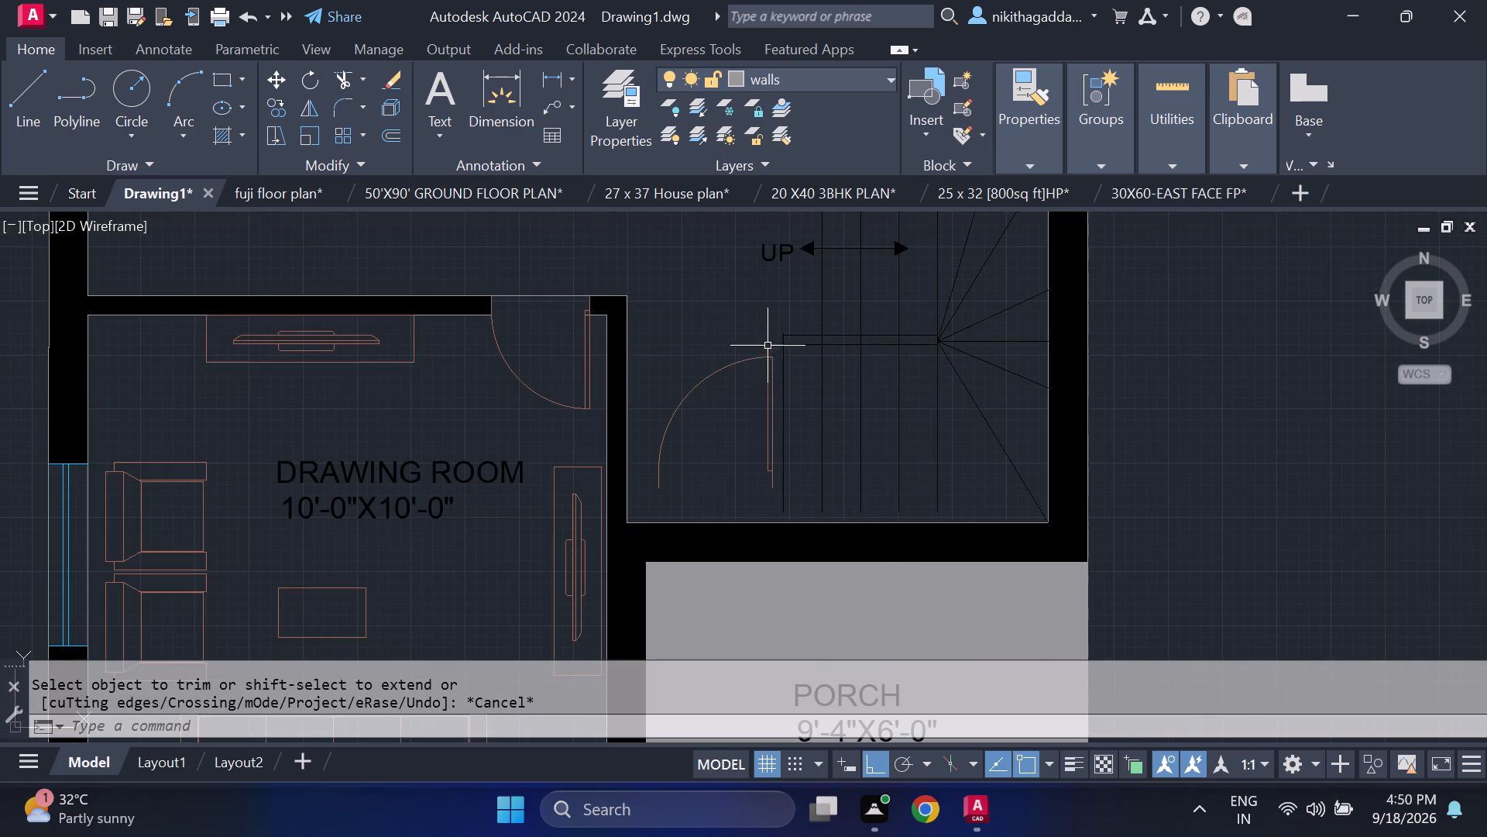
click(768, 344)
click(686, 453)
key(m)
key(Return)
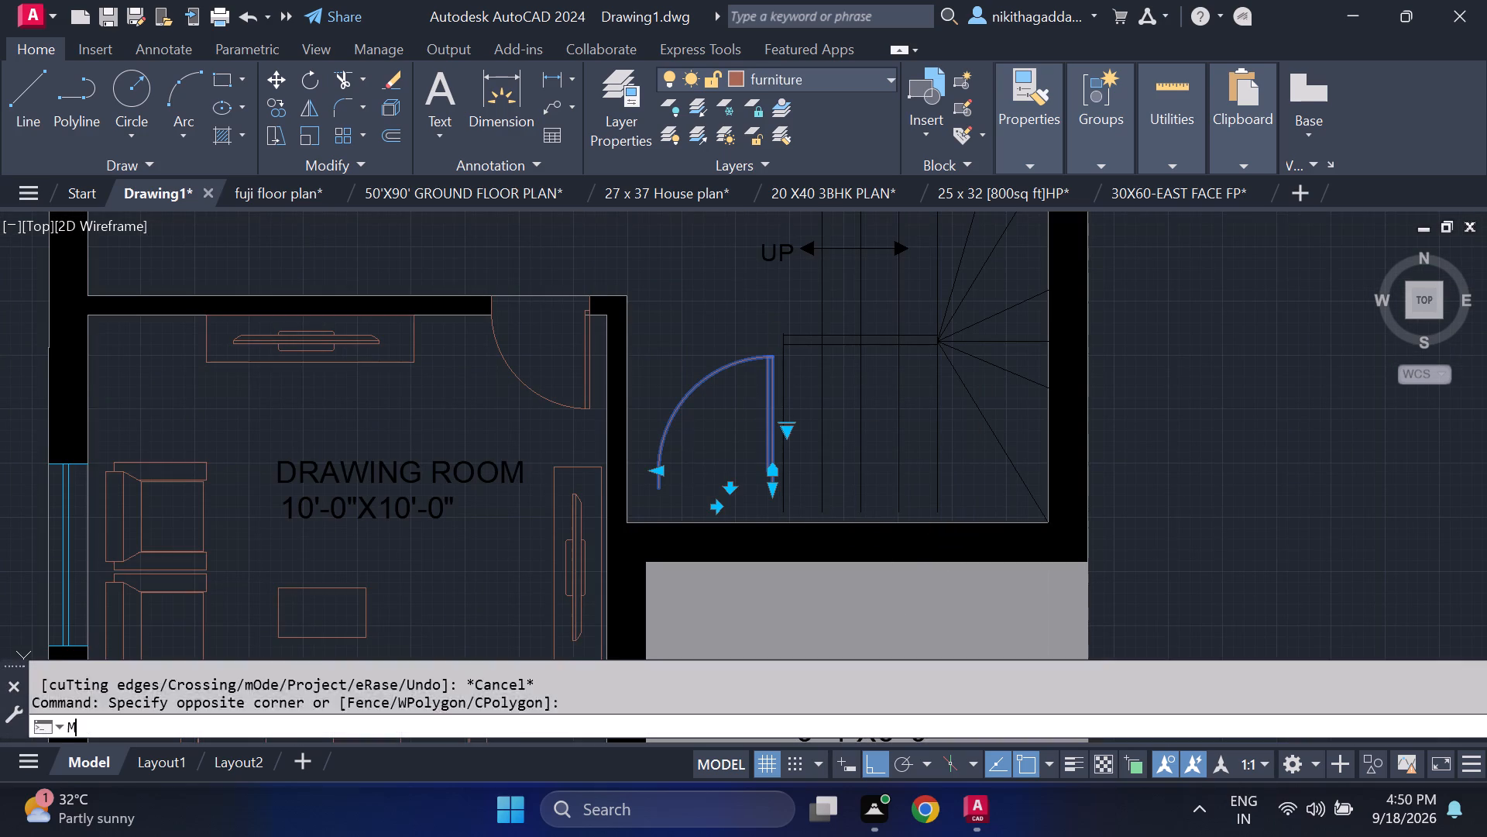
click(777, 487)
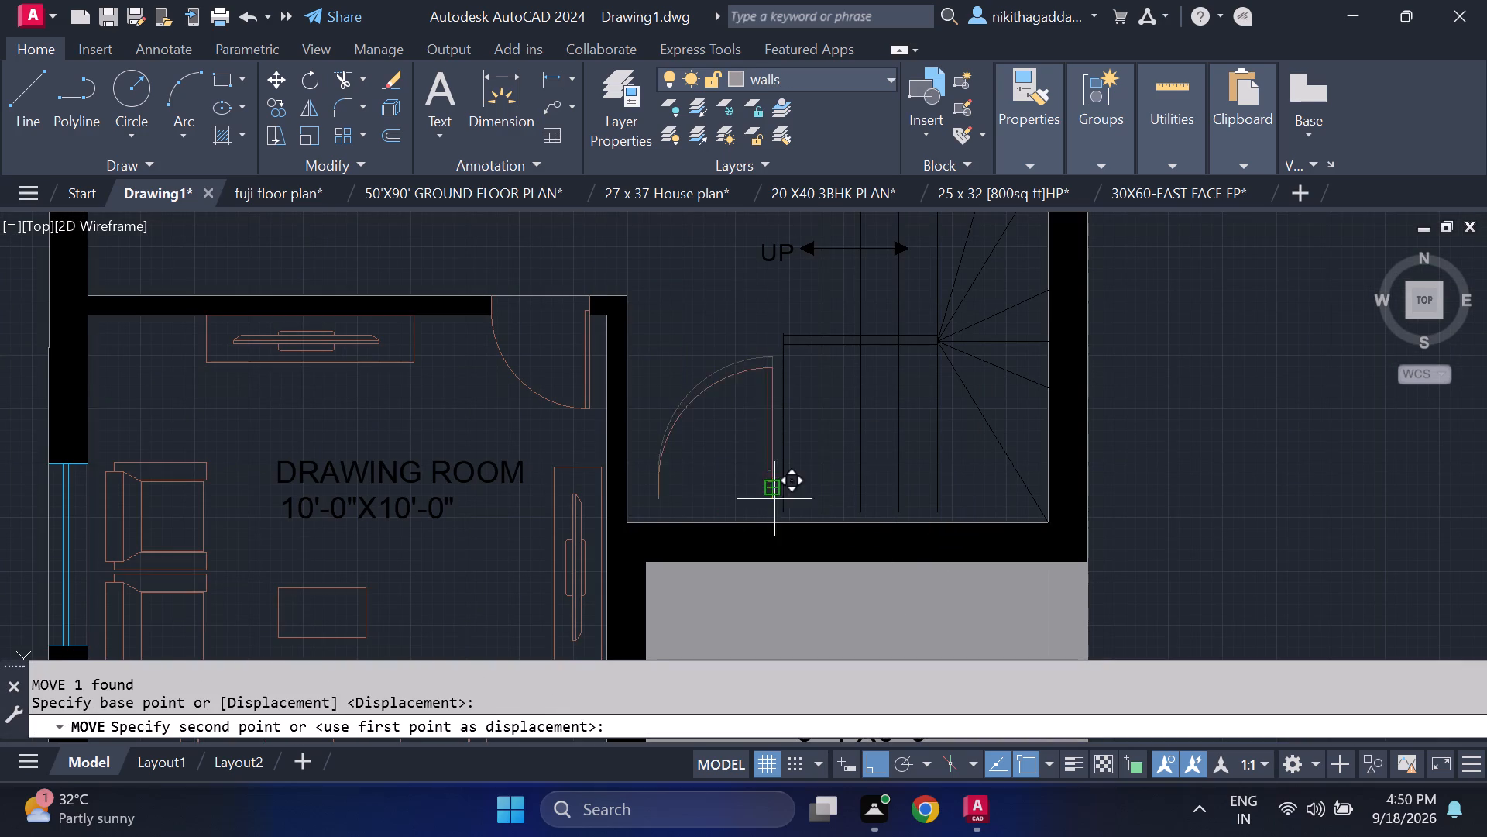
click(771, 519)
Move the five vertical stair tread lines south so their lower ends meet the wall above the porch.
middle_drag(1327, 521, 1275, 386)
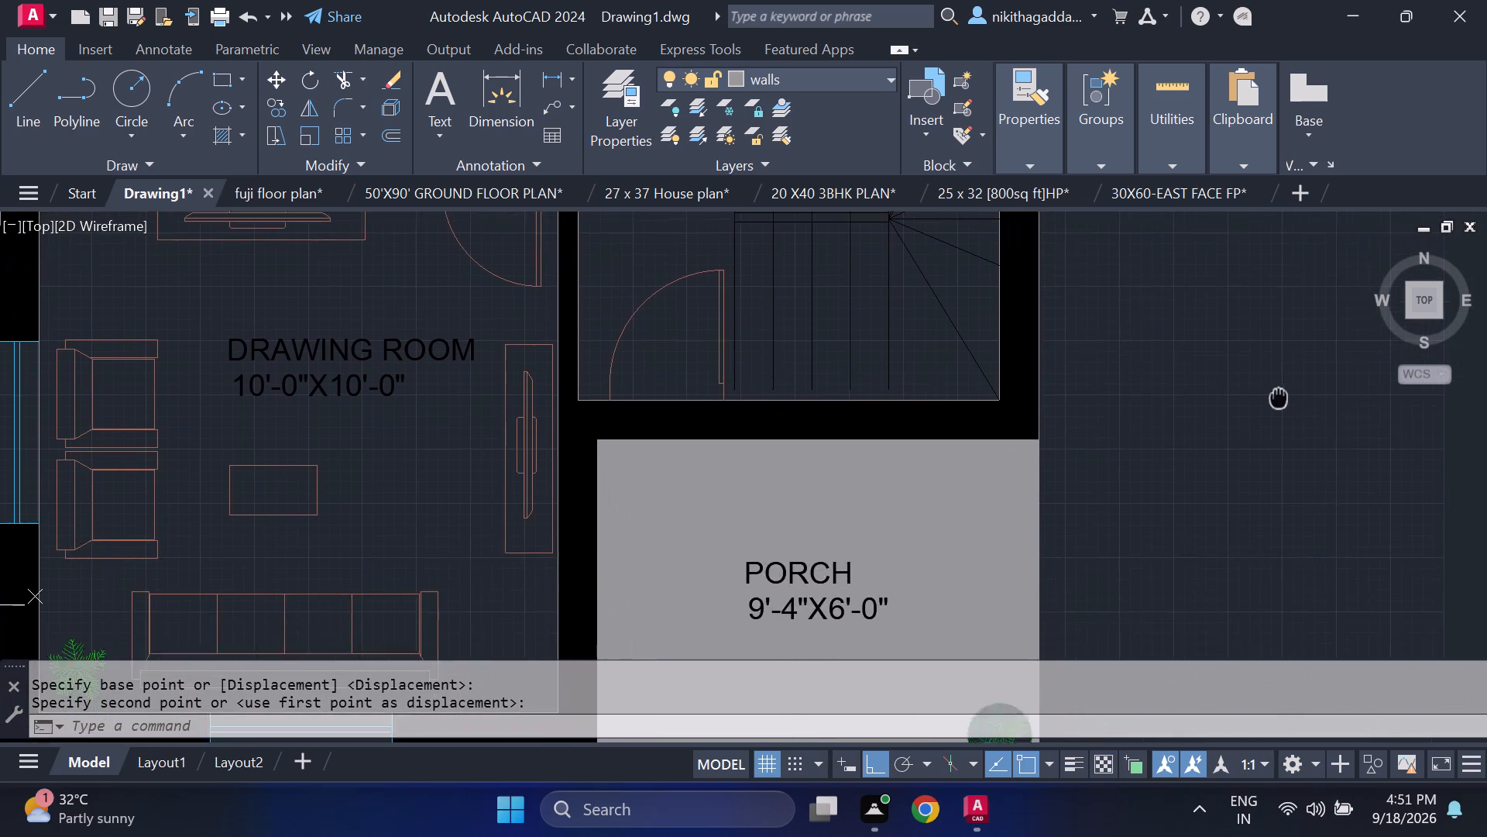
middle_drag(1275, 386, 1255, 531)
scroll(862, 470, up, 2)
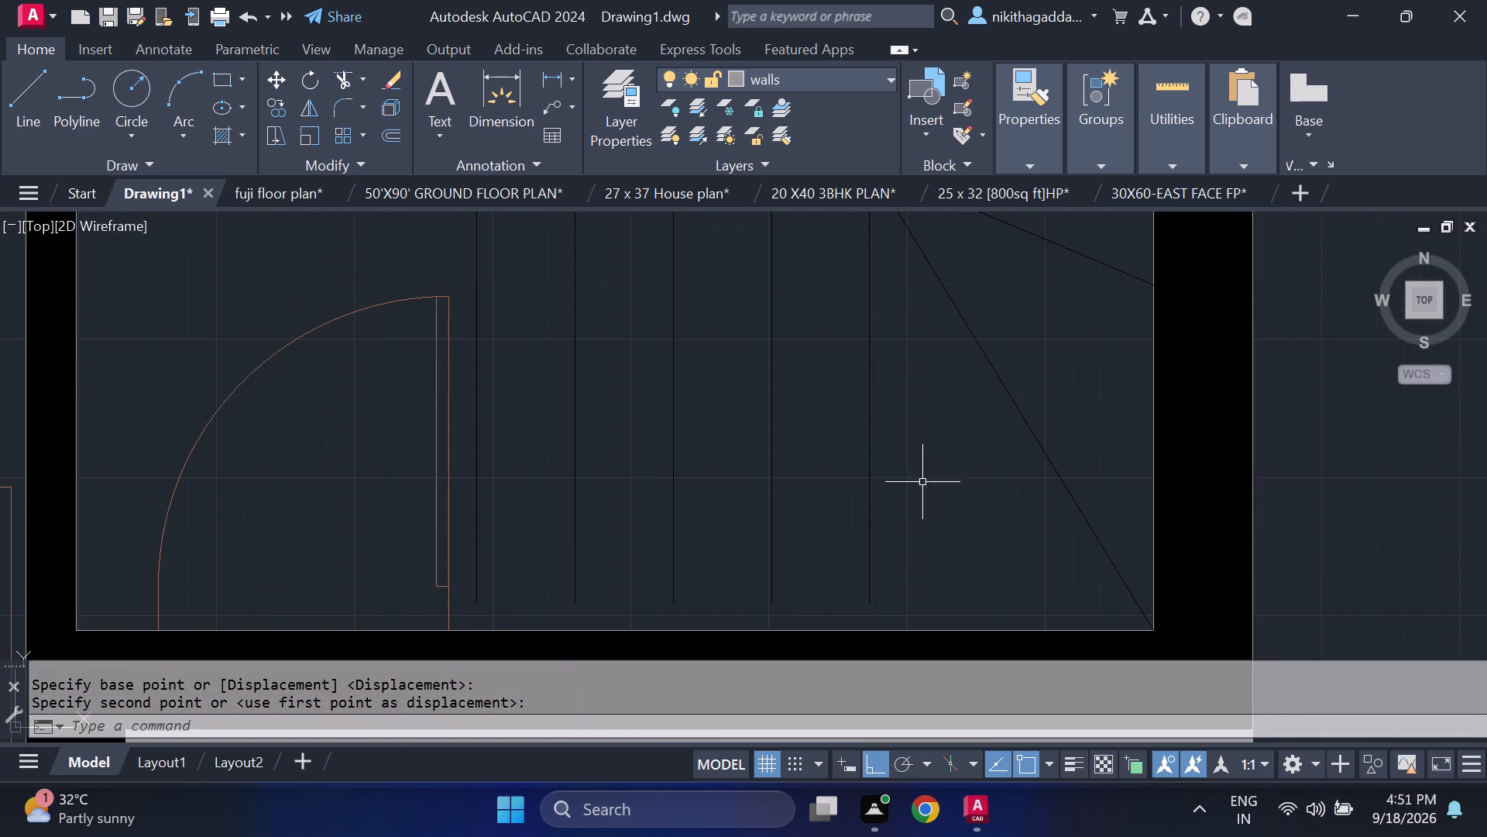
click(938, 464)
click(470, 590)
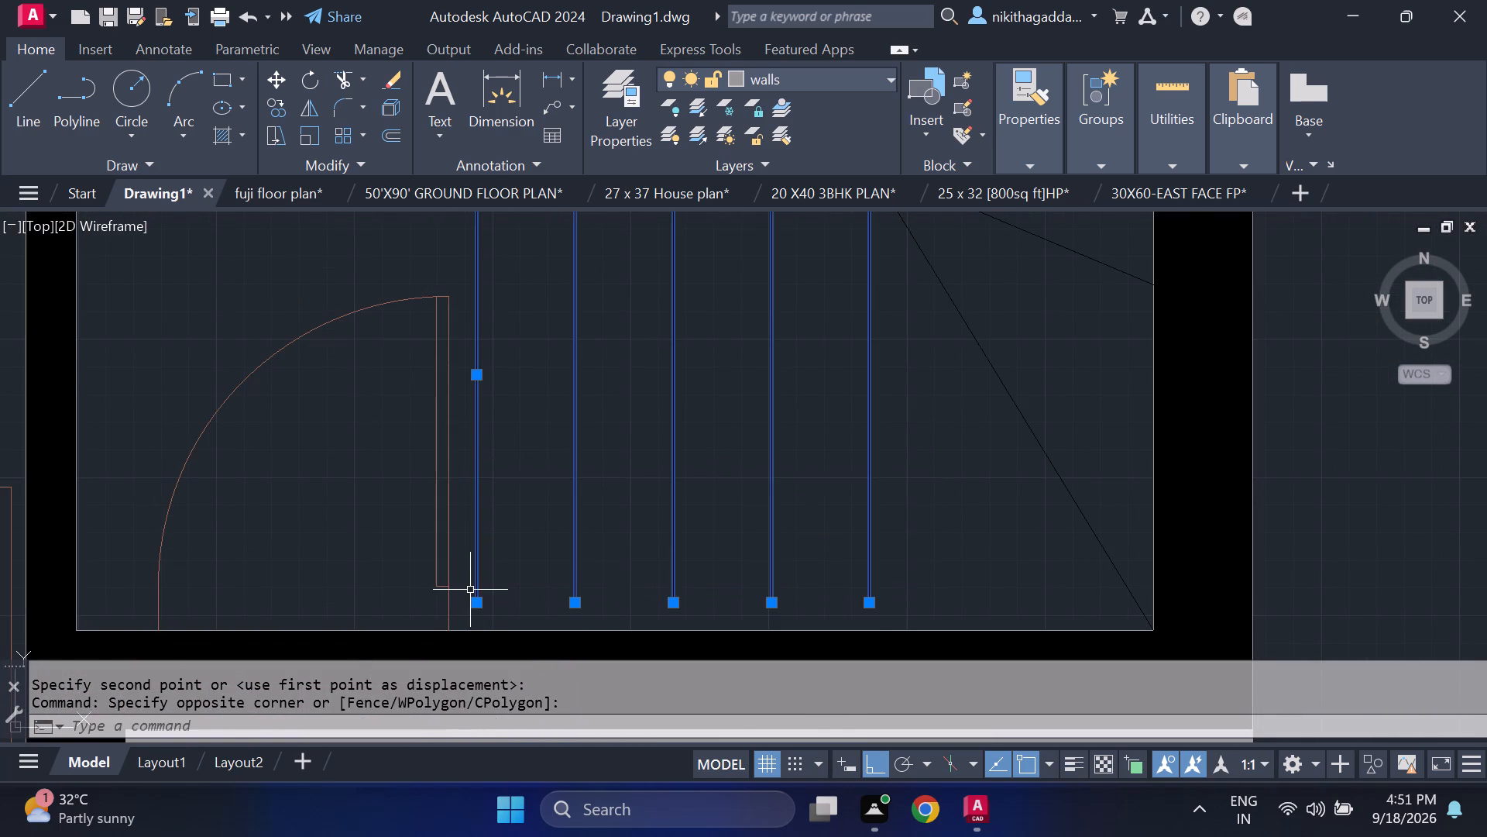
scroll(610, 571, down, 2)
key(m)
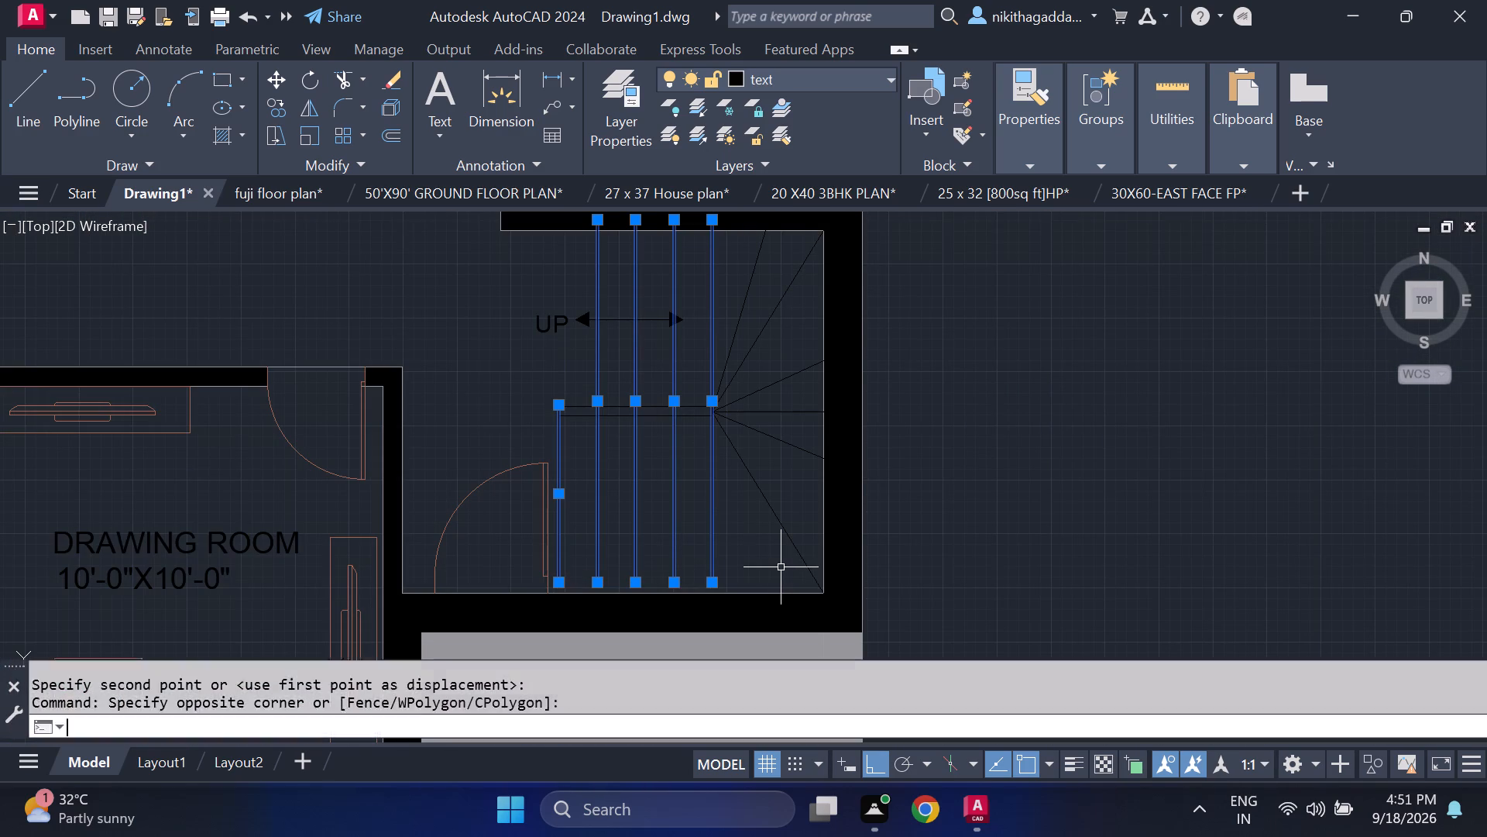
key(Return)
scroll(785, 570, up, 2)
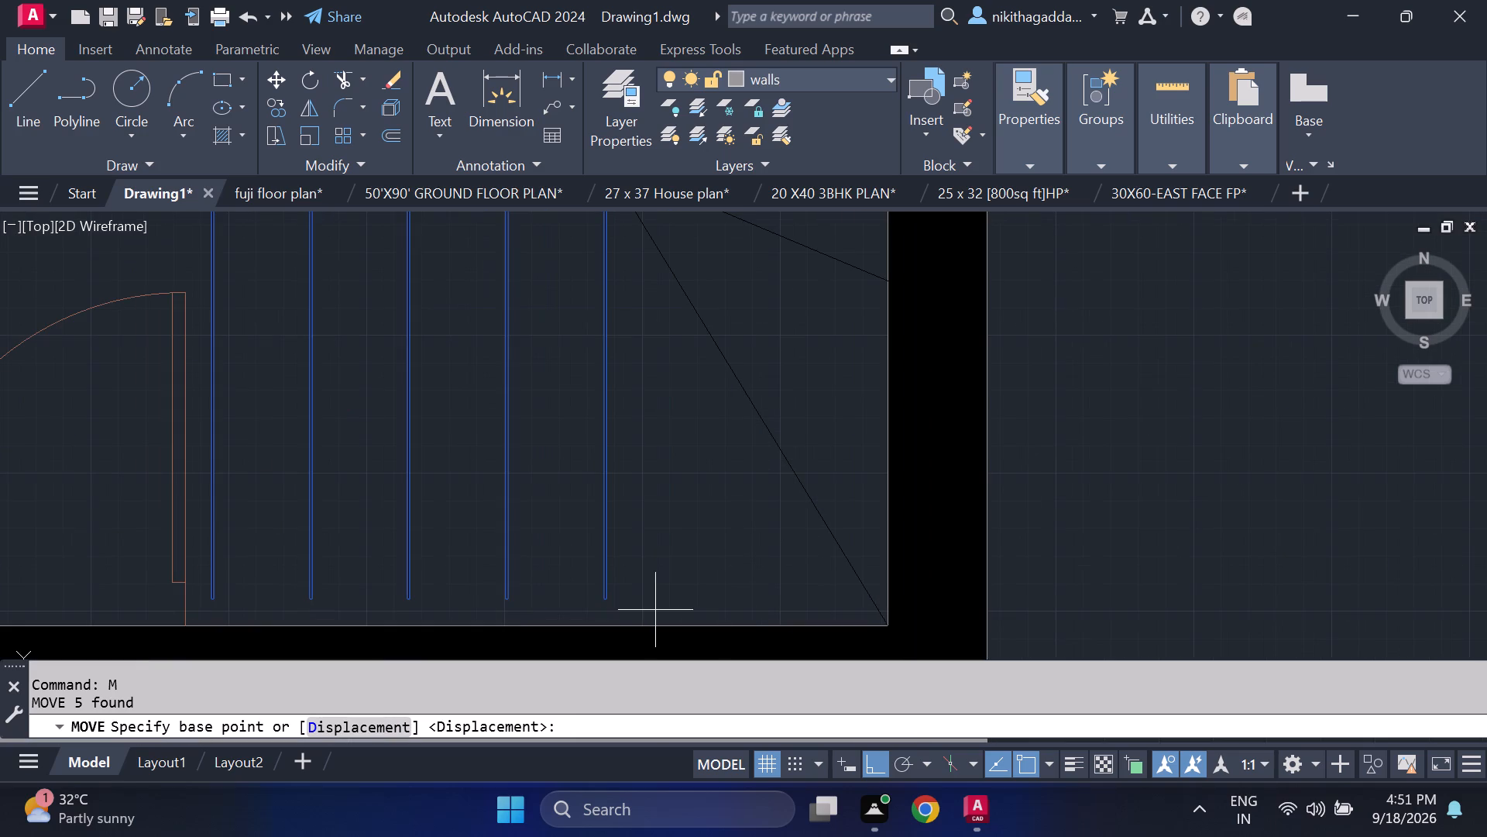
click(598, 601)
click(596, 621)
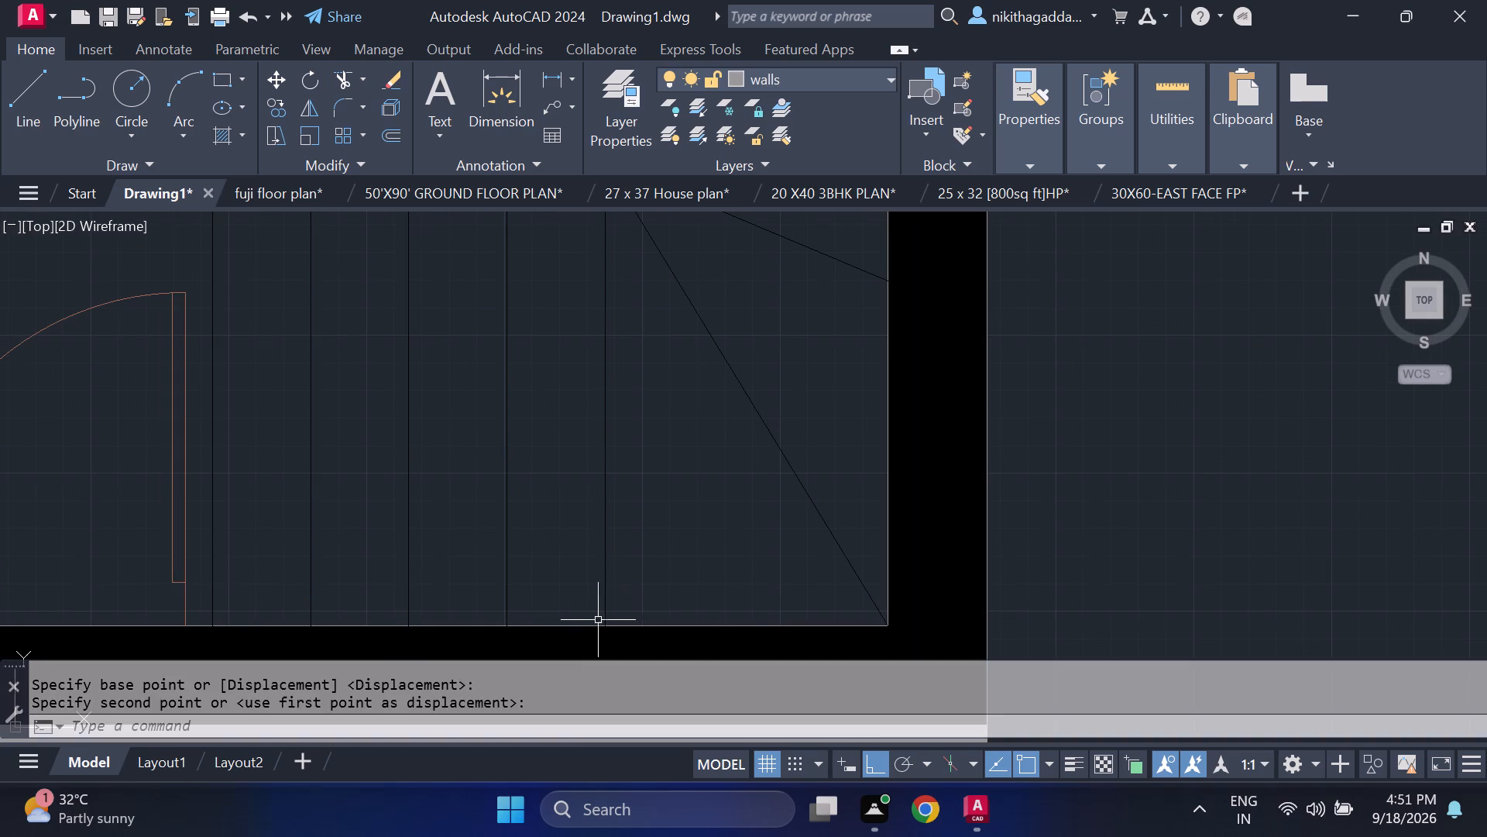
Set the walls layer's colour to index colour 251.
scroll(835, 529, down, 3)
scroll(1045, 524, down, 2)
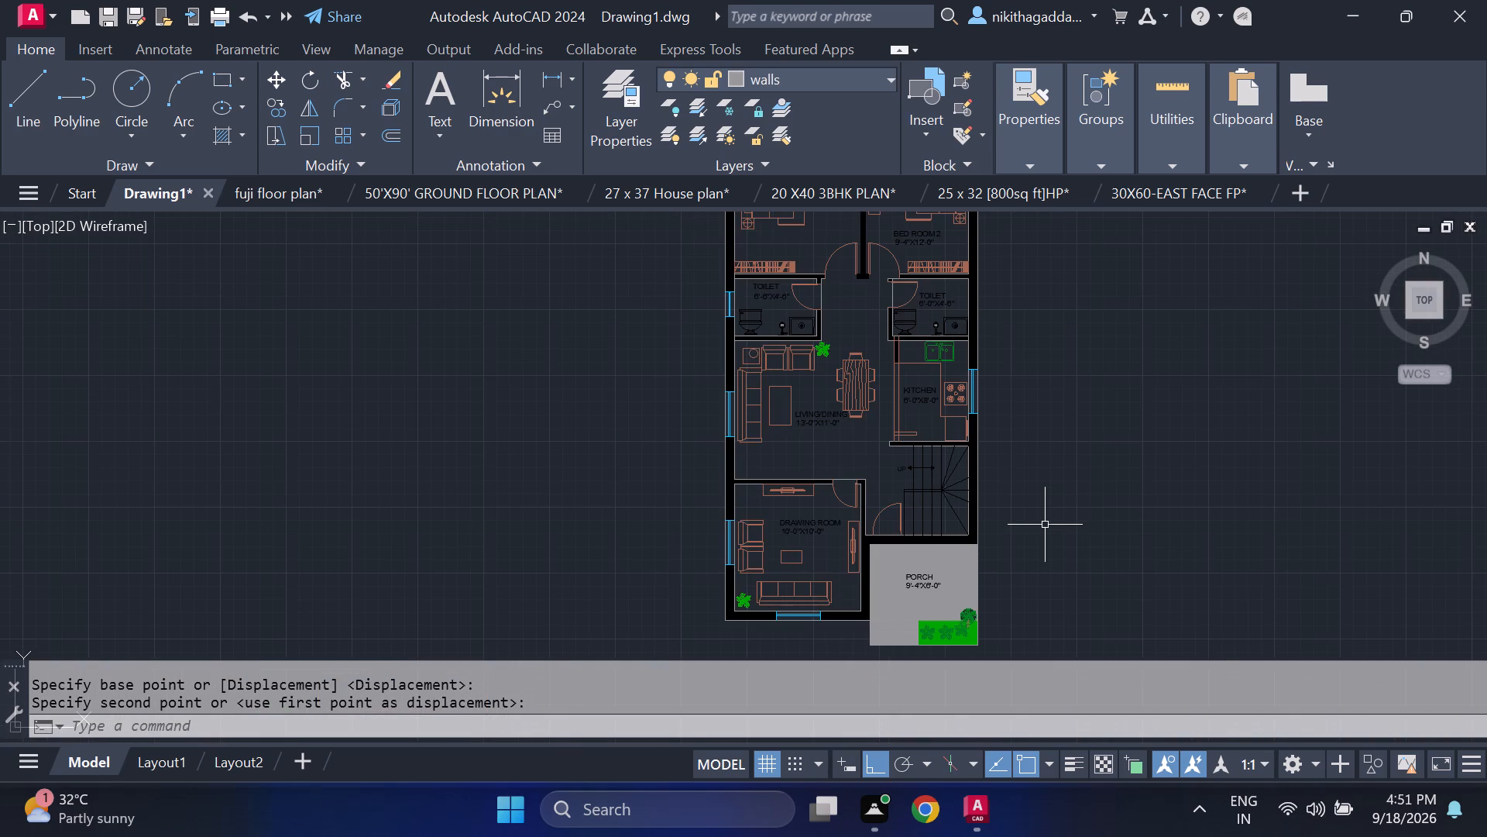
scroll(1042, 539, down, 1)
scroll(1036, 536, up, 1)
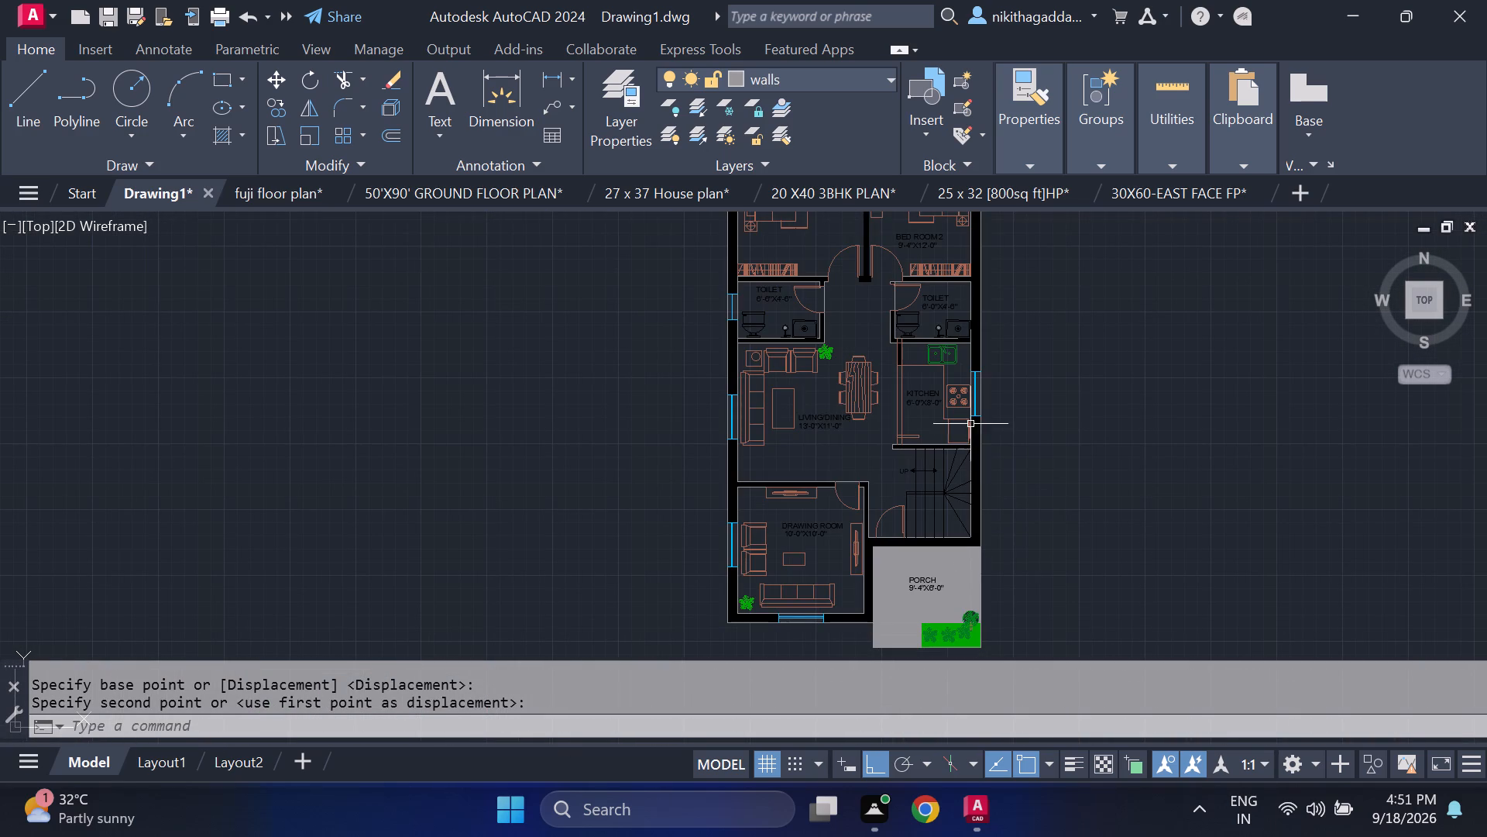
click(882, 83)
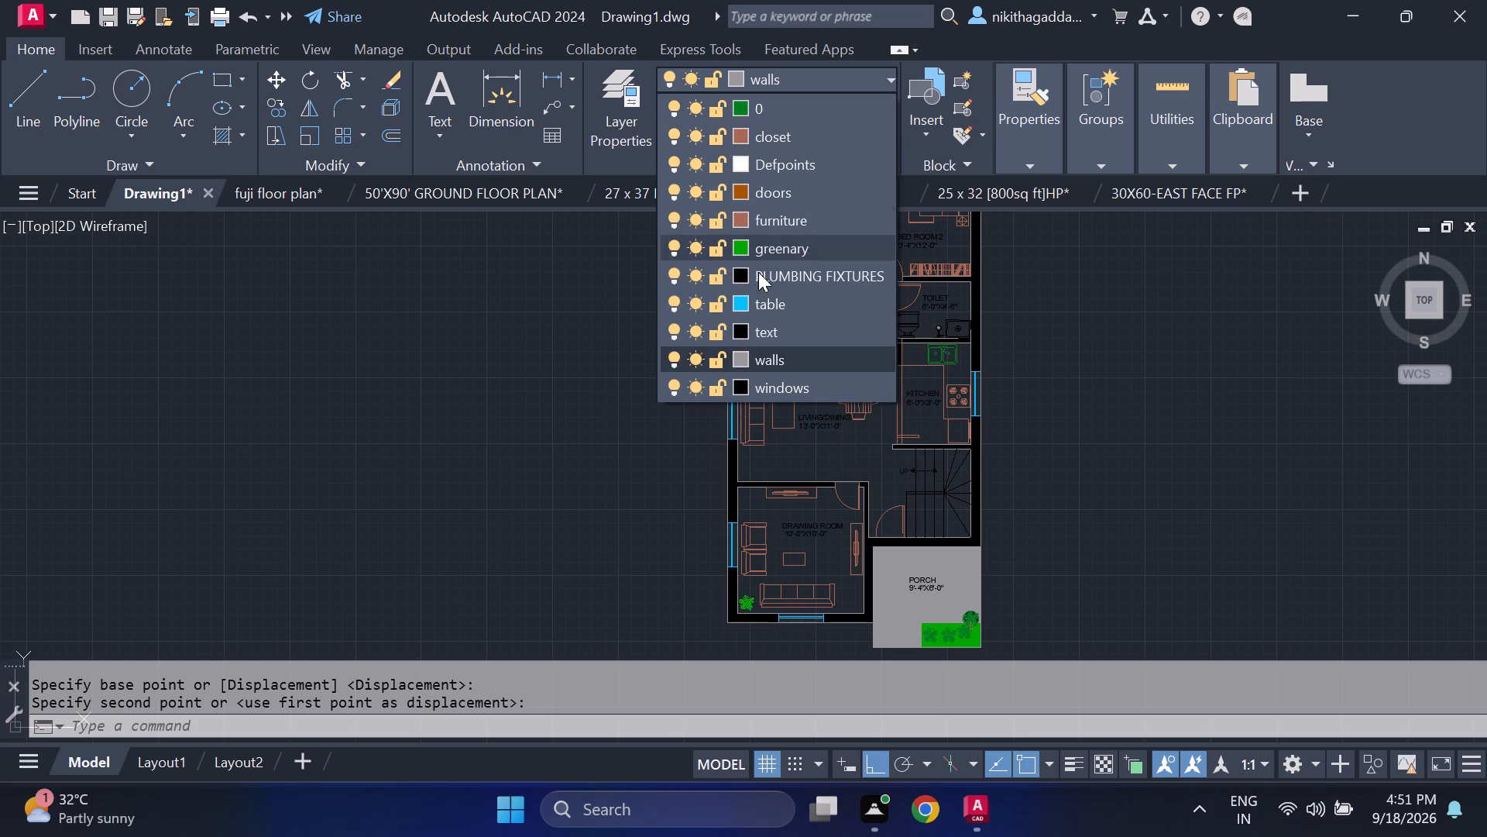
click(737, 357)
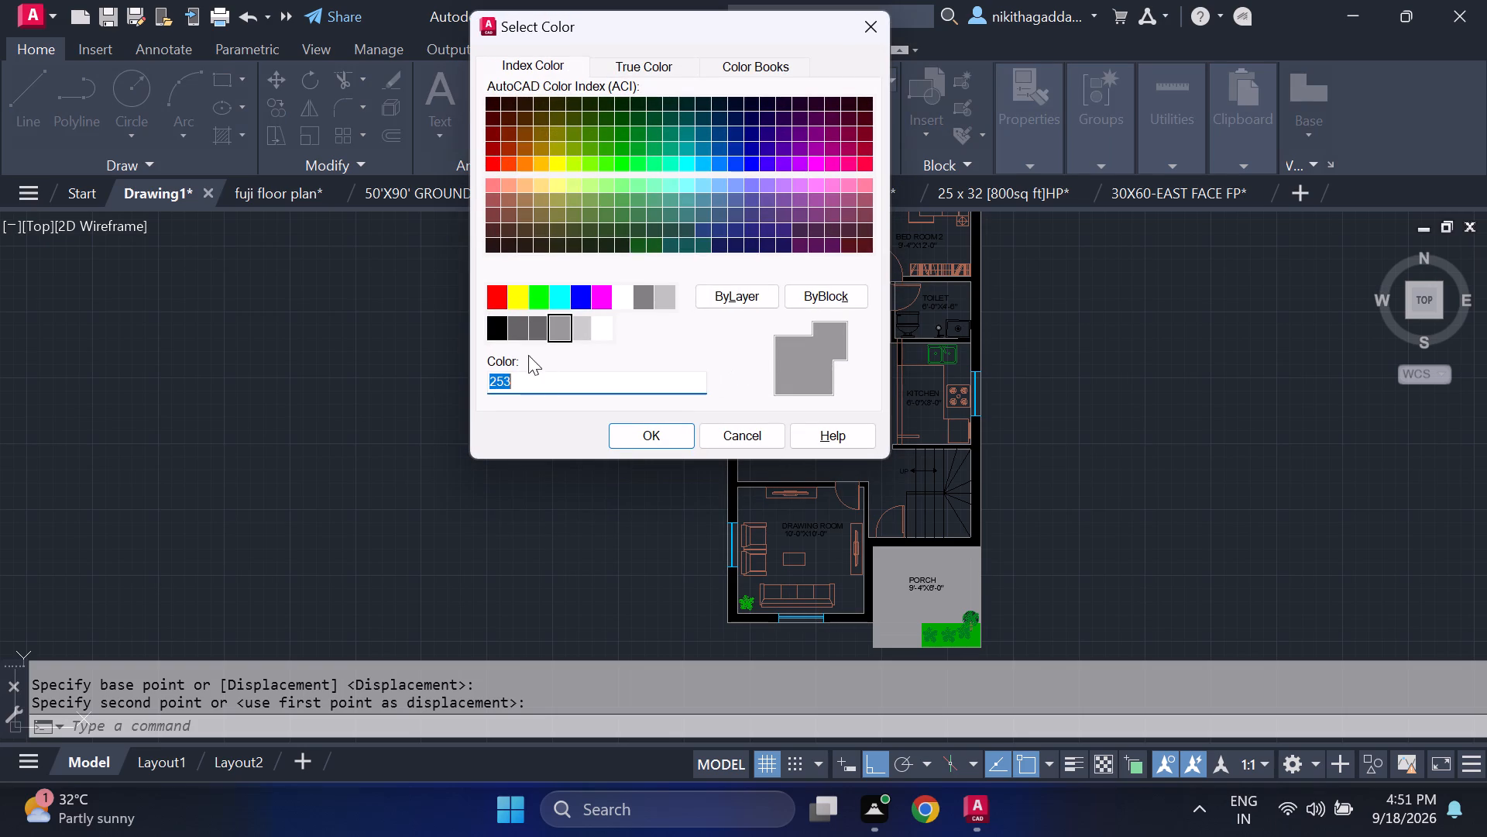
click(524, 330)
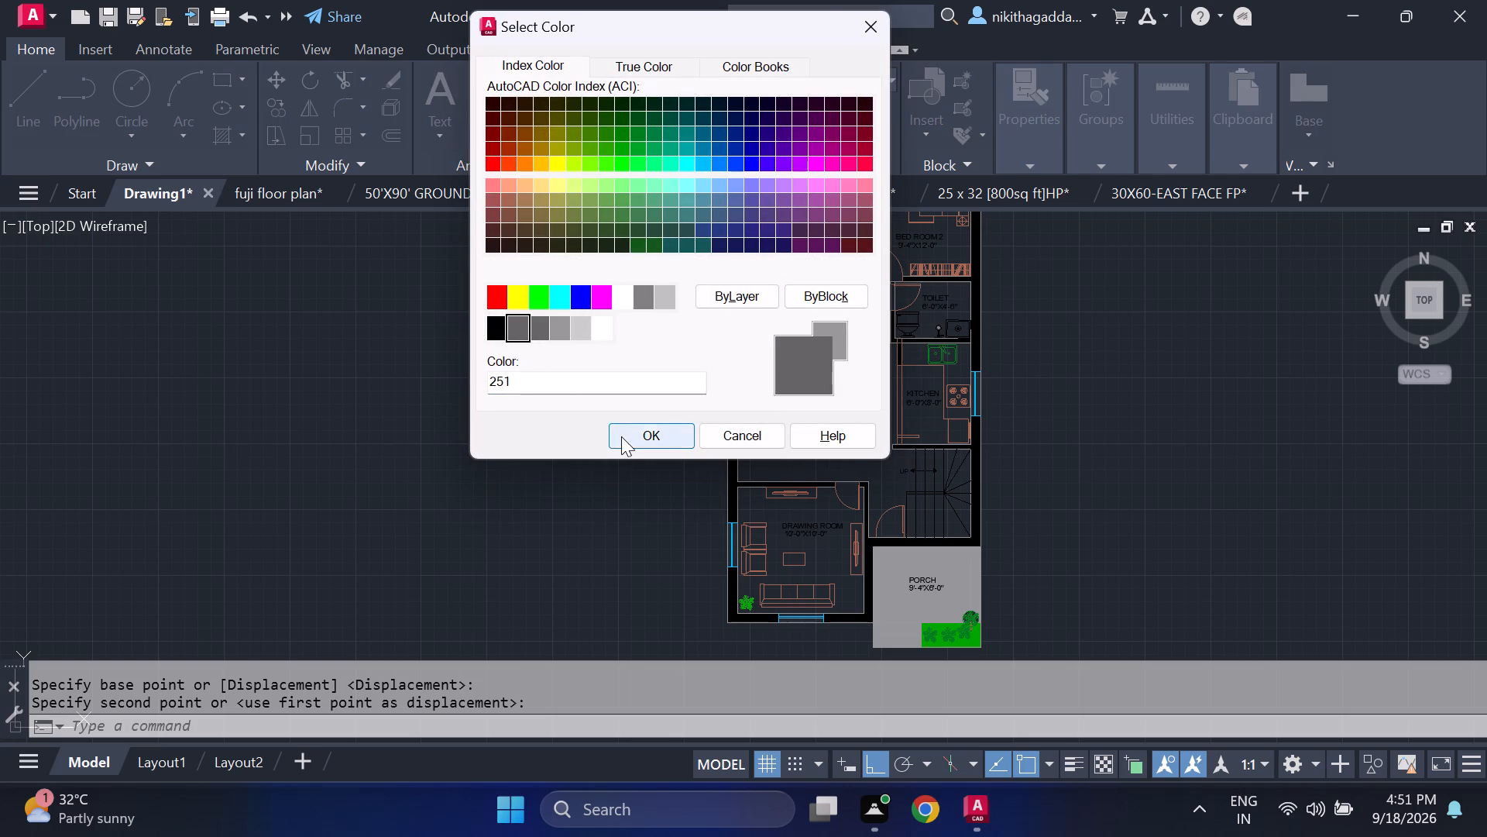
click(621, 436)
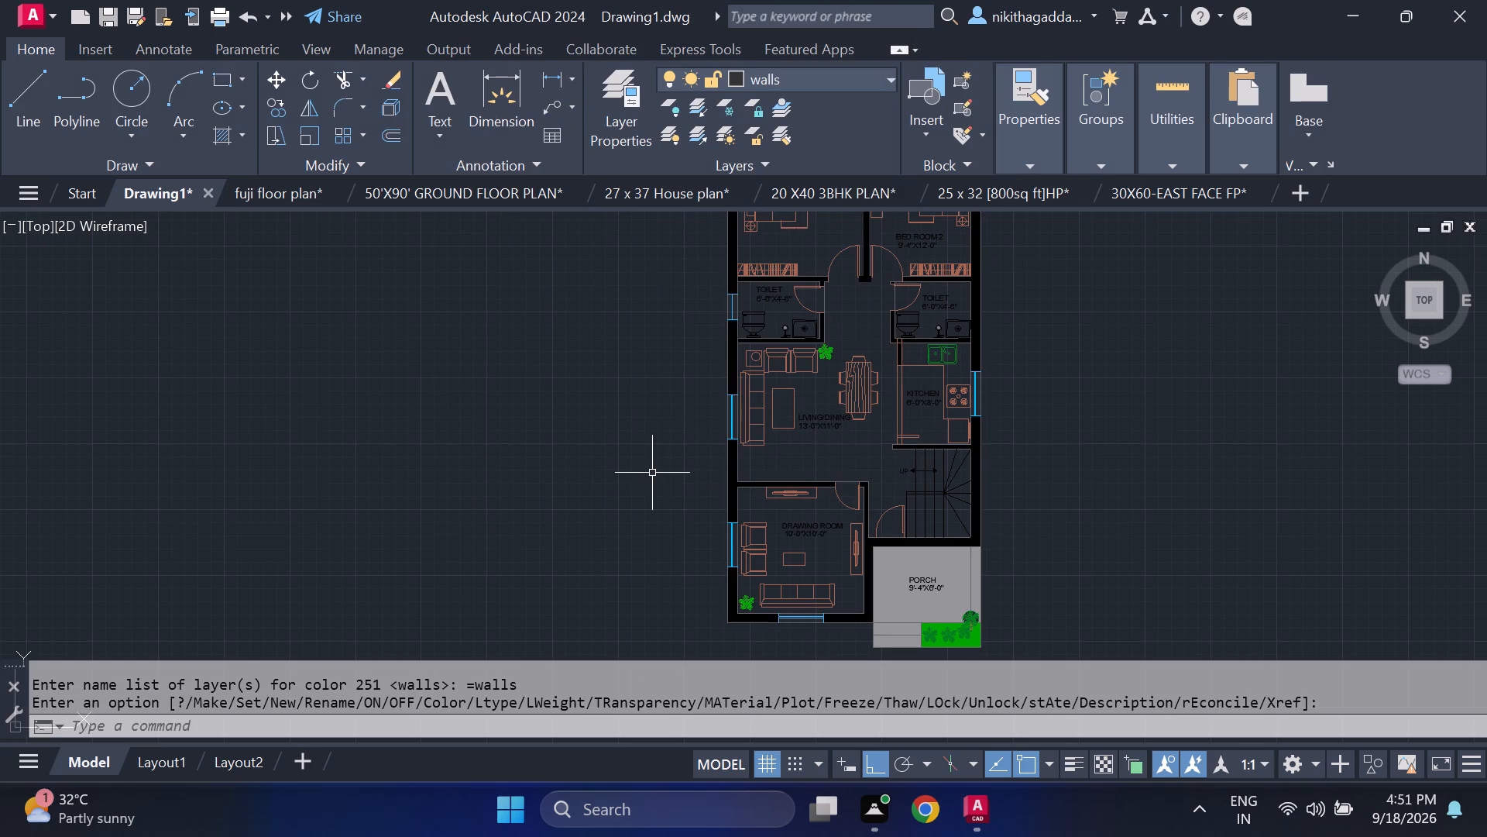
Set the walls layer's colour to index colour 250.
middle_drag(652, 472, 556, 554)
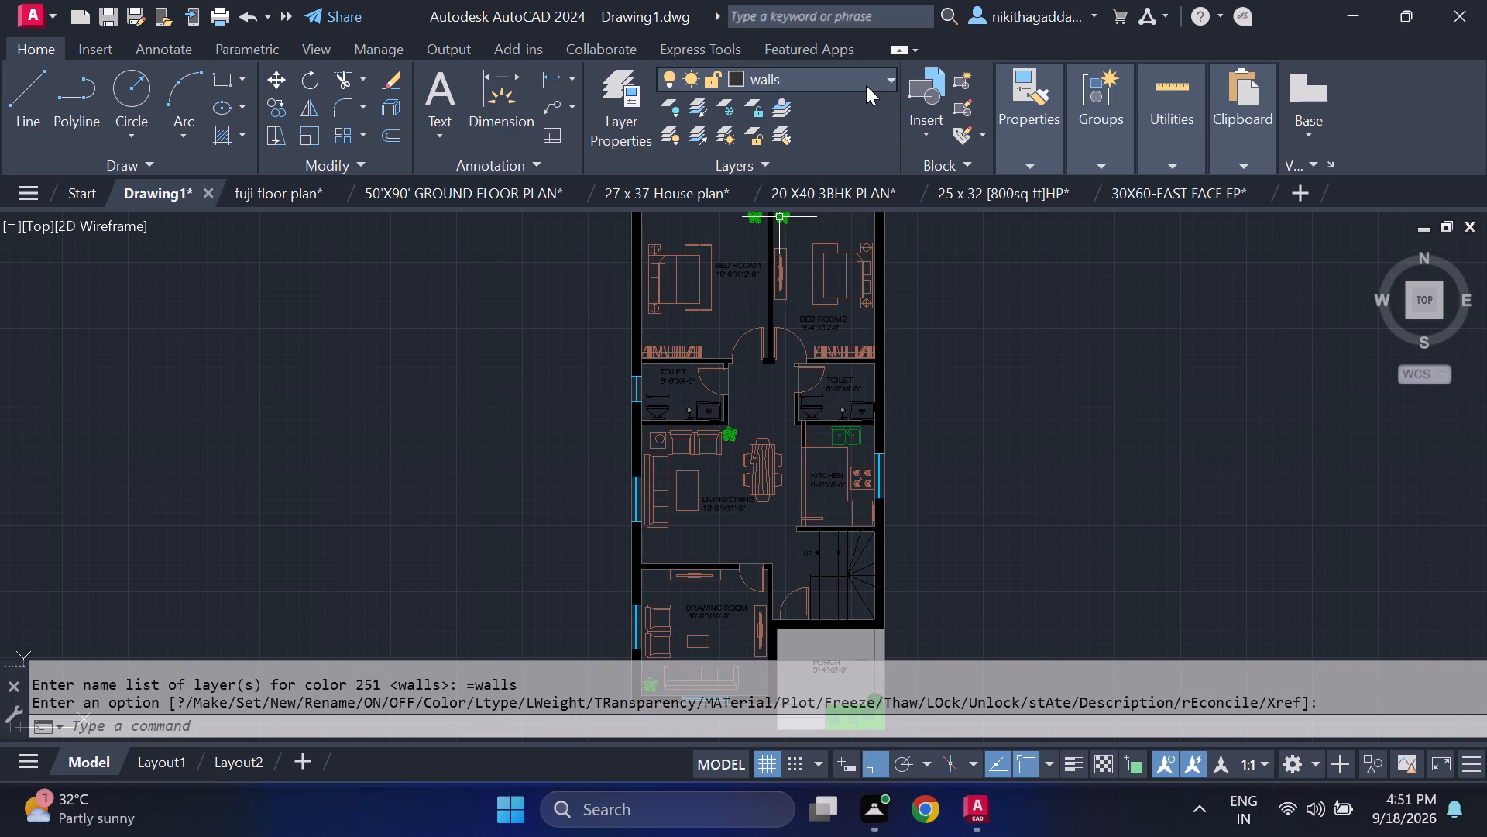
click(866, 84)
click(742, 365)
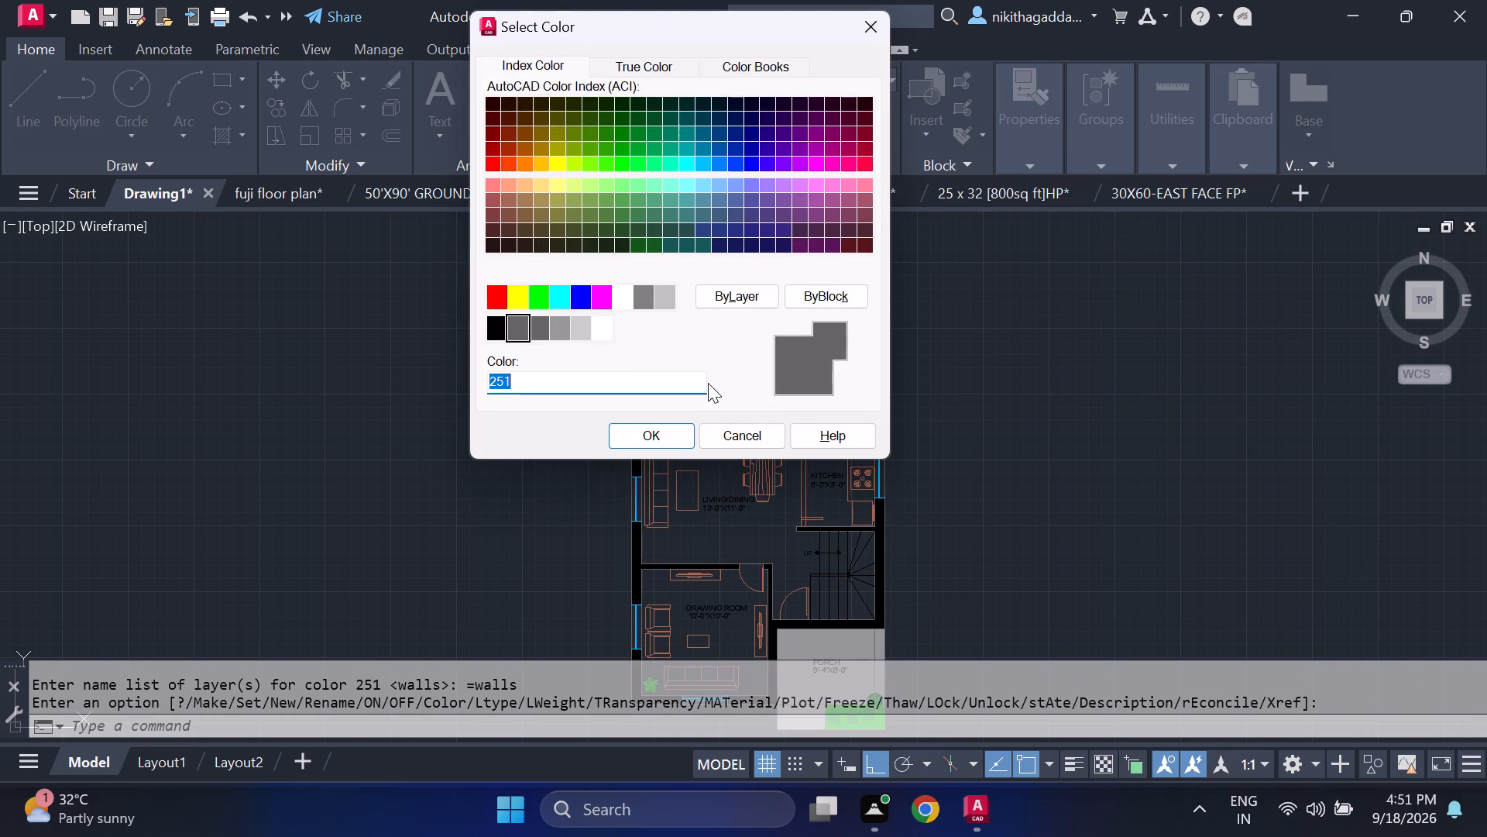
click(499, 331)
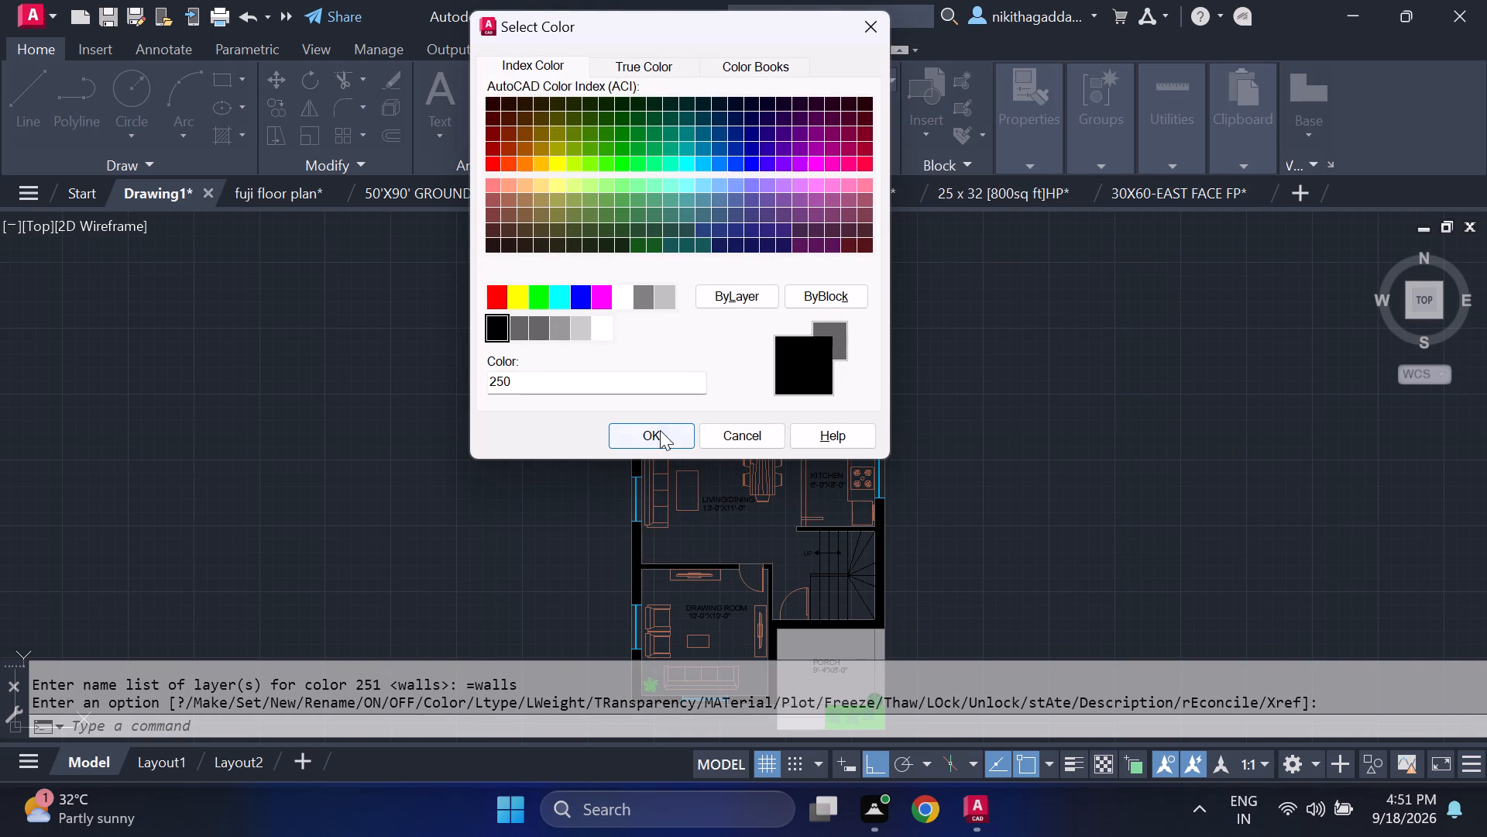
click(660, 429)
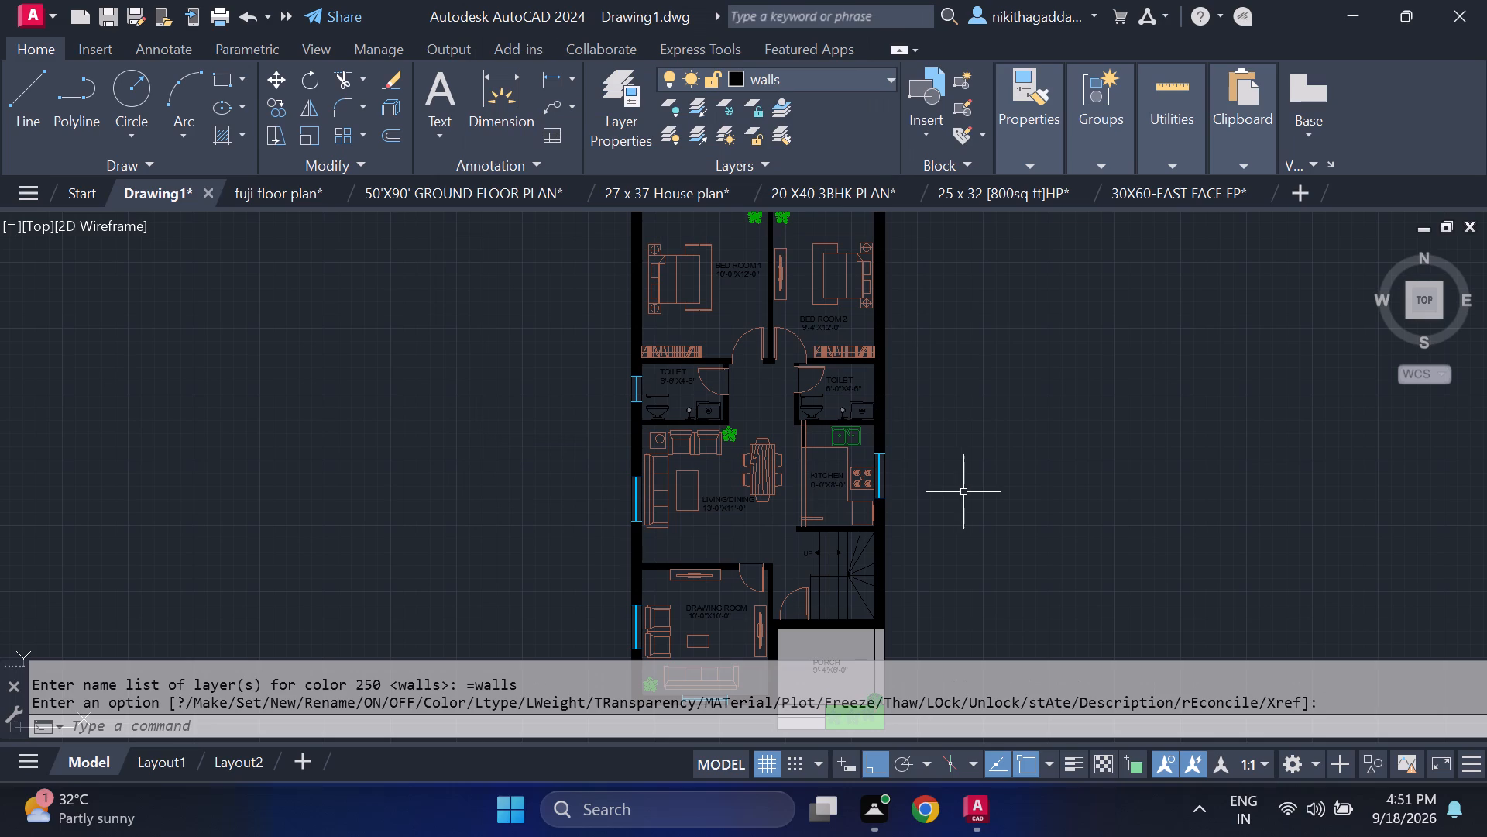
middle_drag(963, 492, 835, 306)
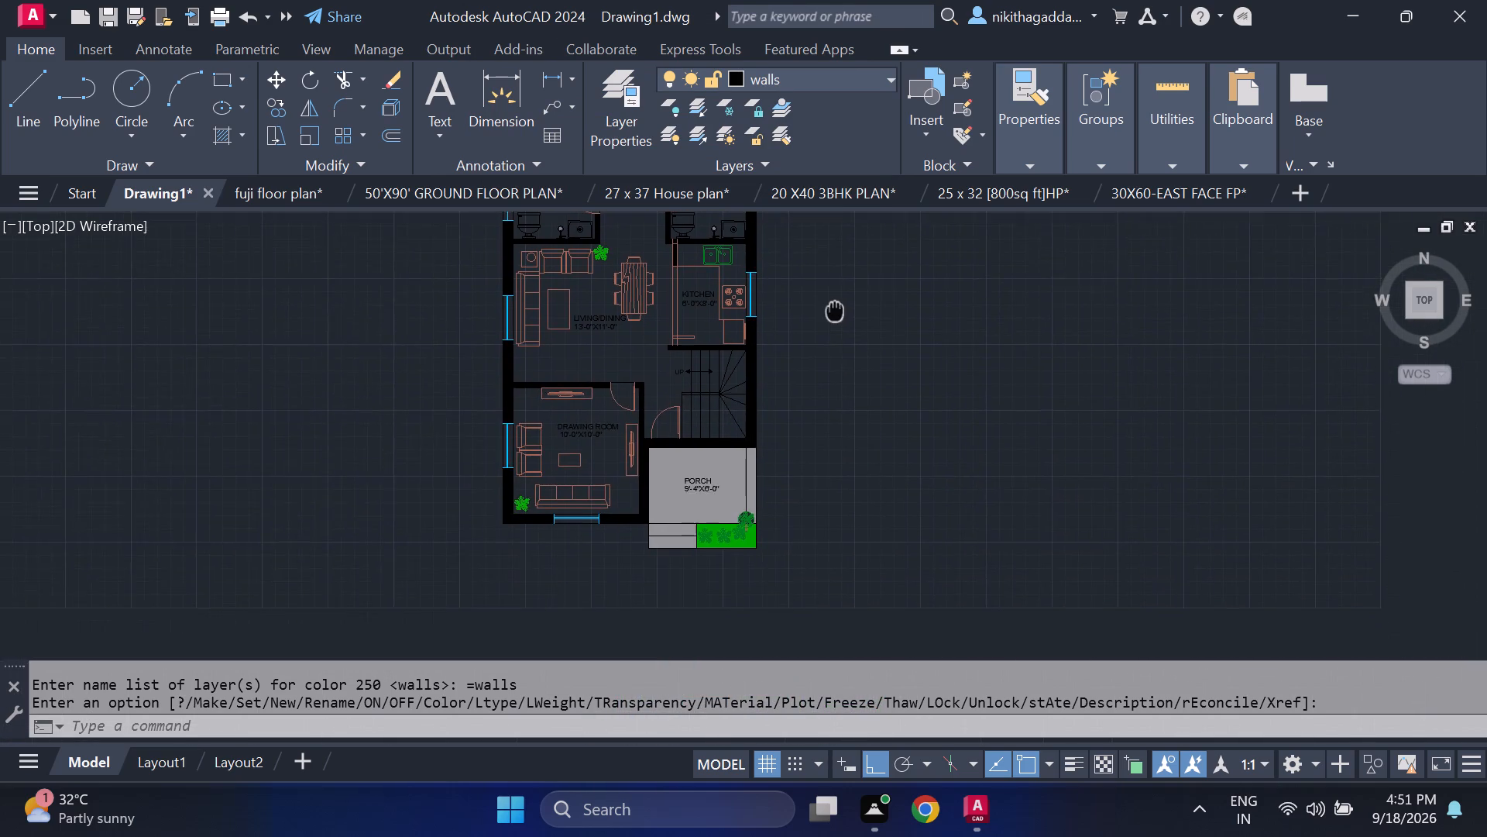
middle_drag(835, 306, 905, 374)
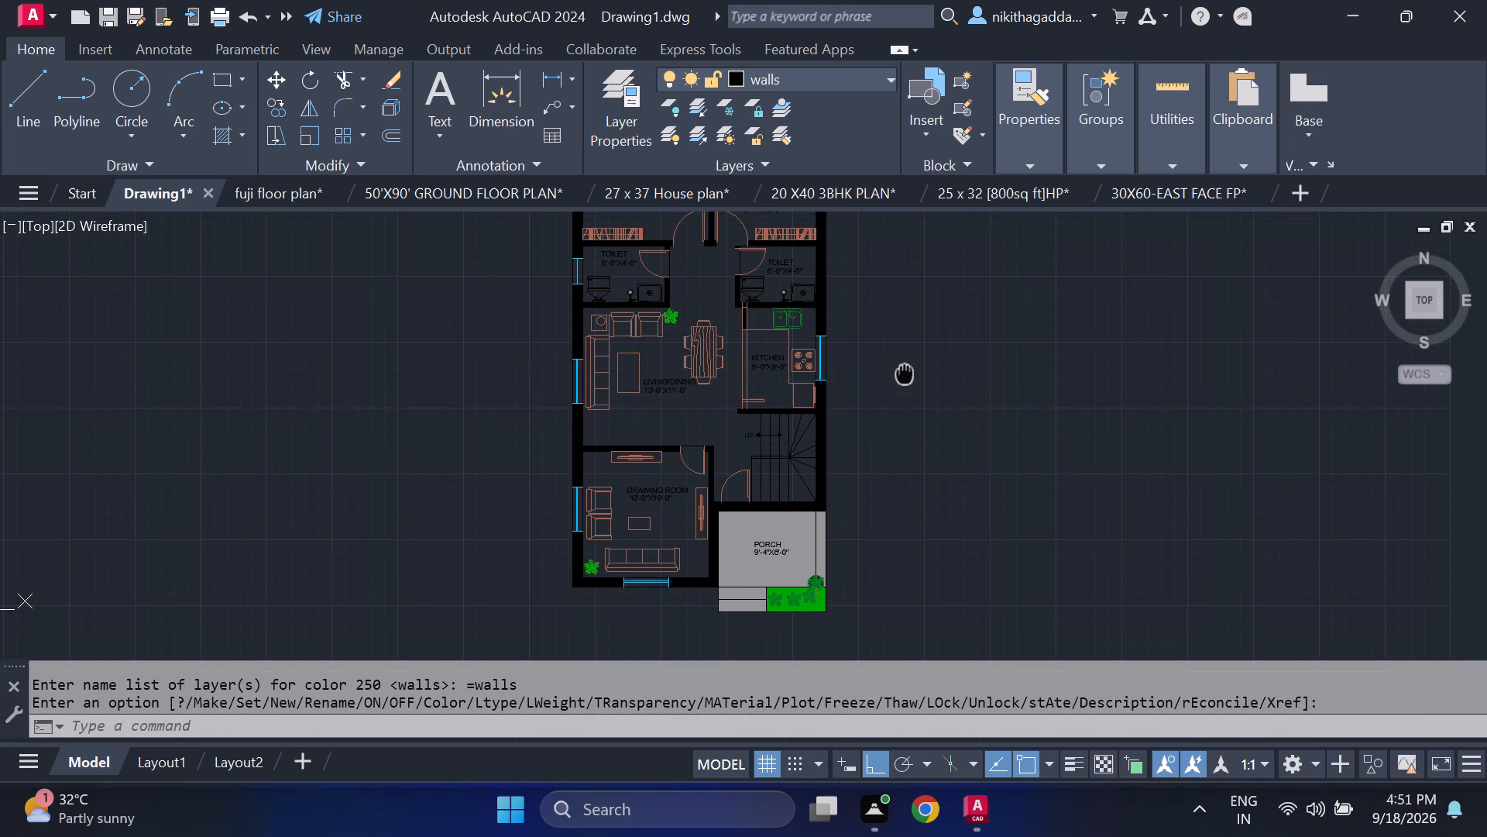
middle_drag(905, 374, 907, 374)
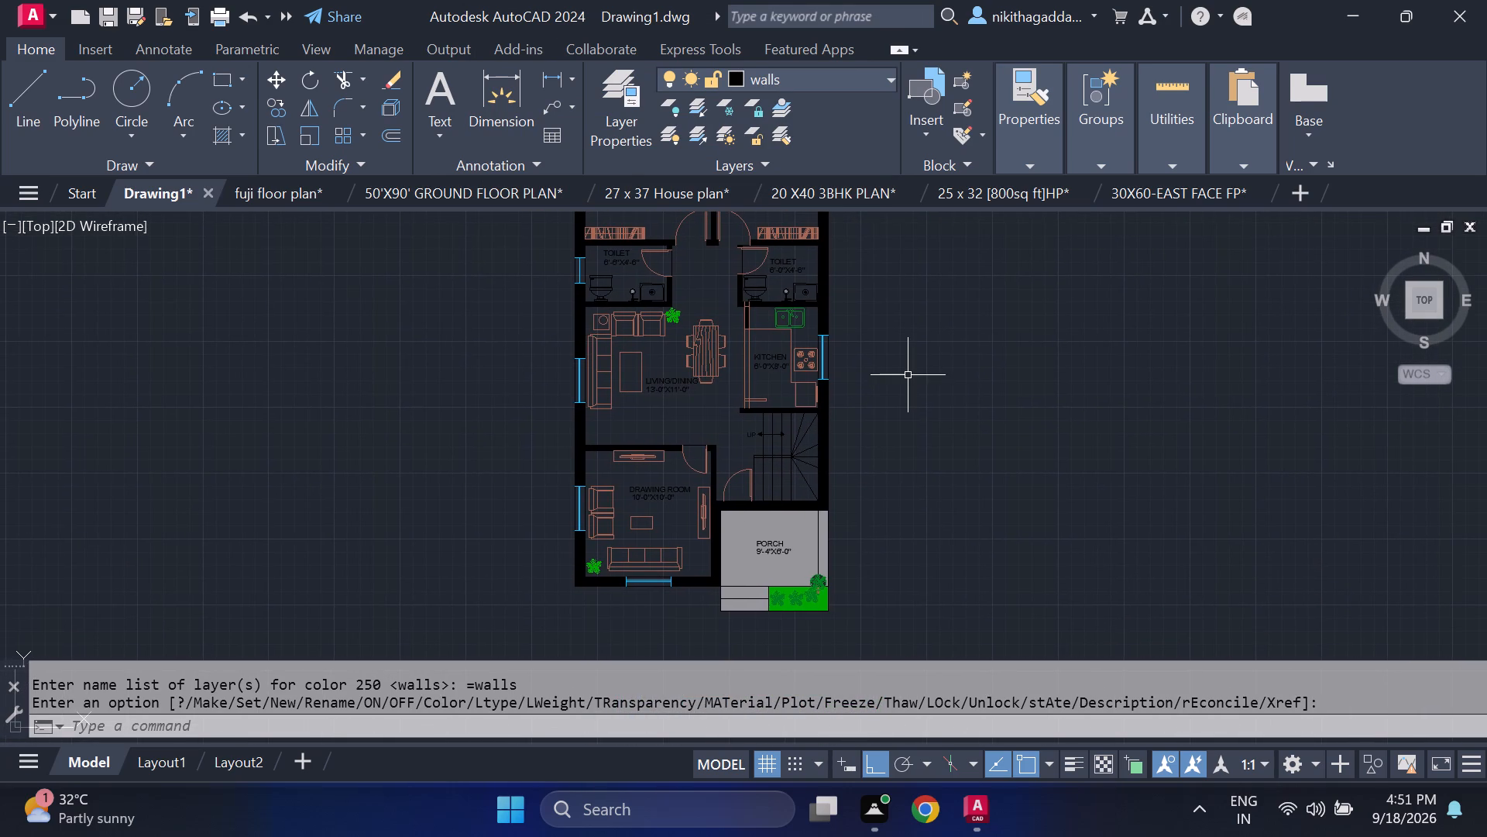
Make the text layer current and add a horizontal linear dimension across the plan's full width, placed just north of the outer wall.
middle_drag(956, 521, 952, 635)
middle_drag(940, 443, 964, 528)
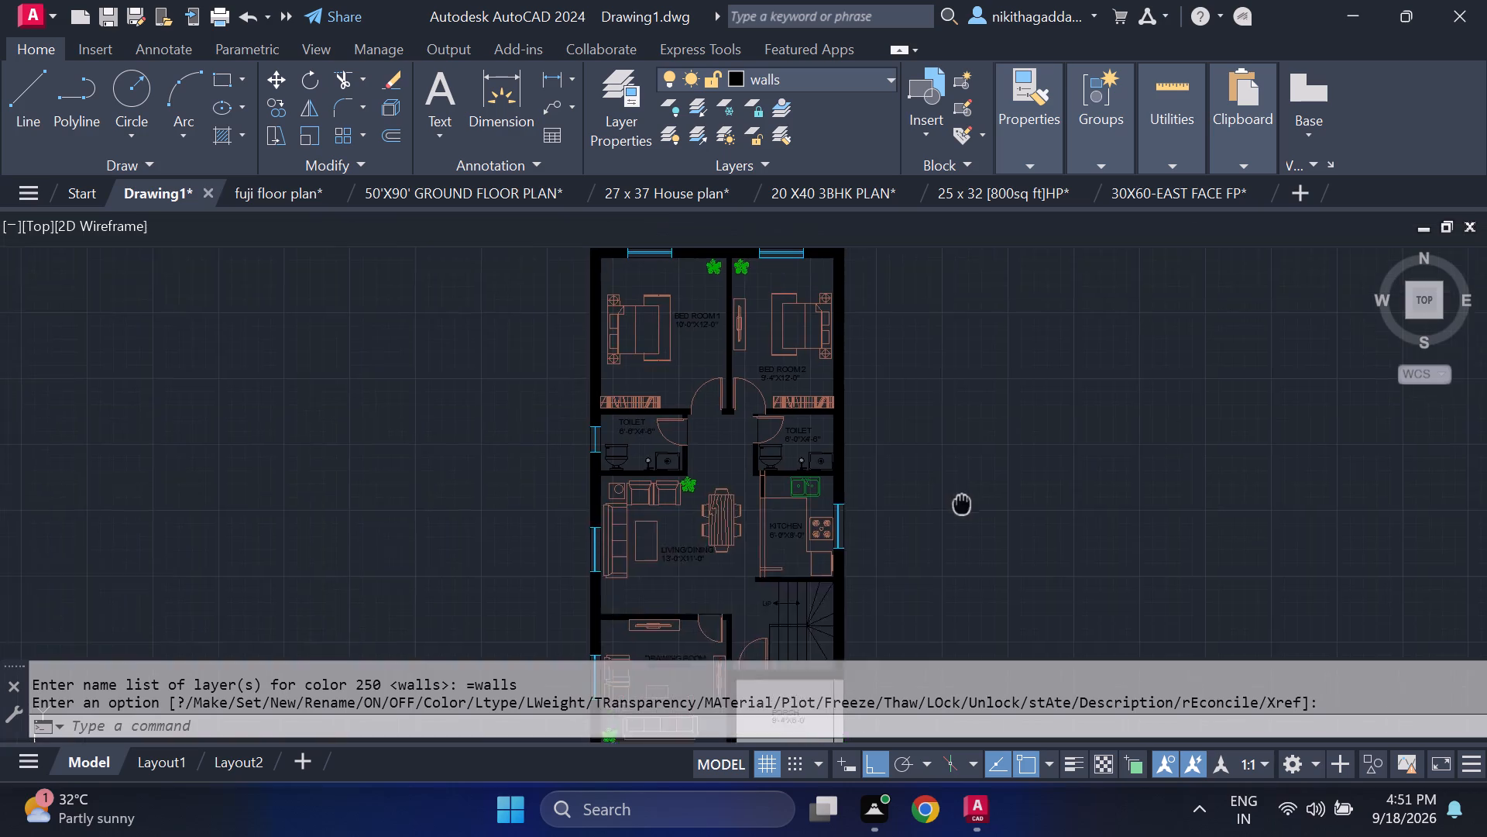
middle_drag(964, 528, 815, 495)
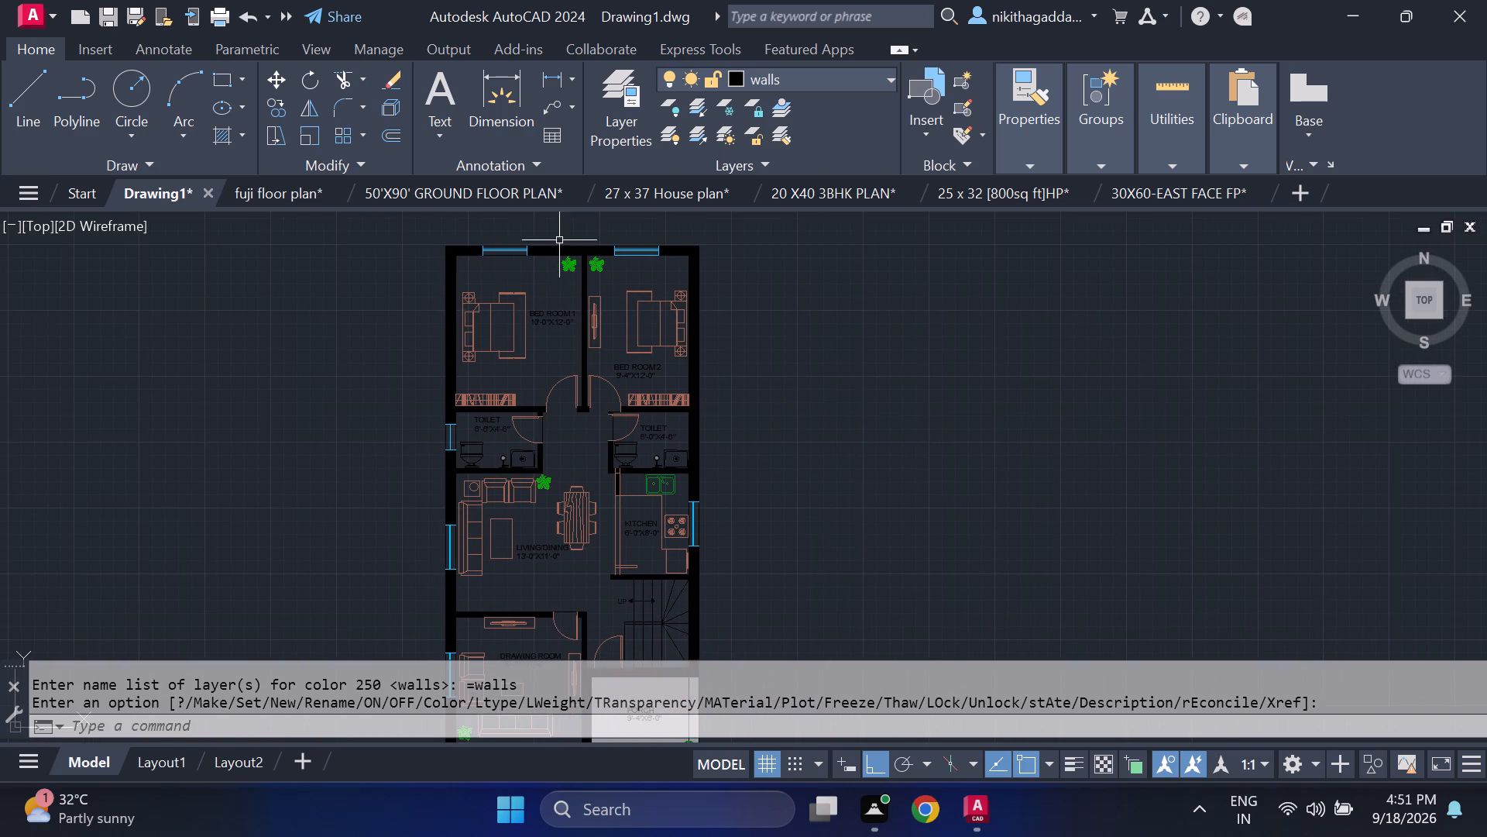
click(551, 74)
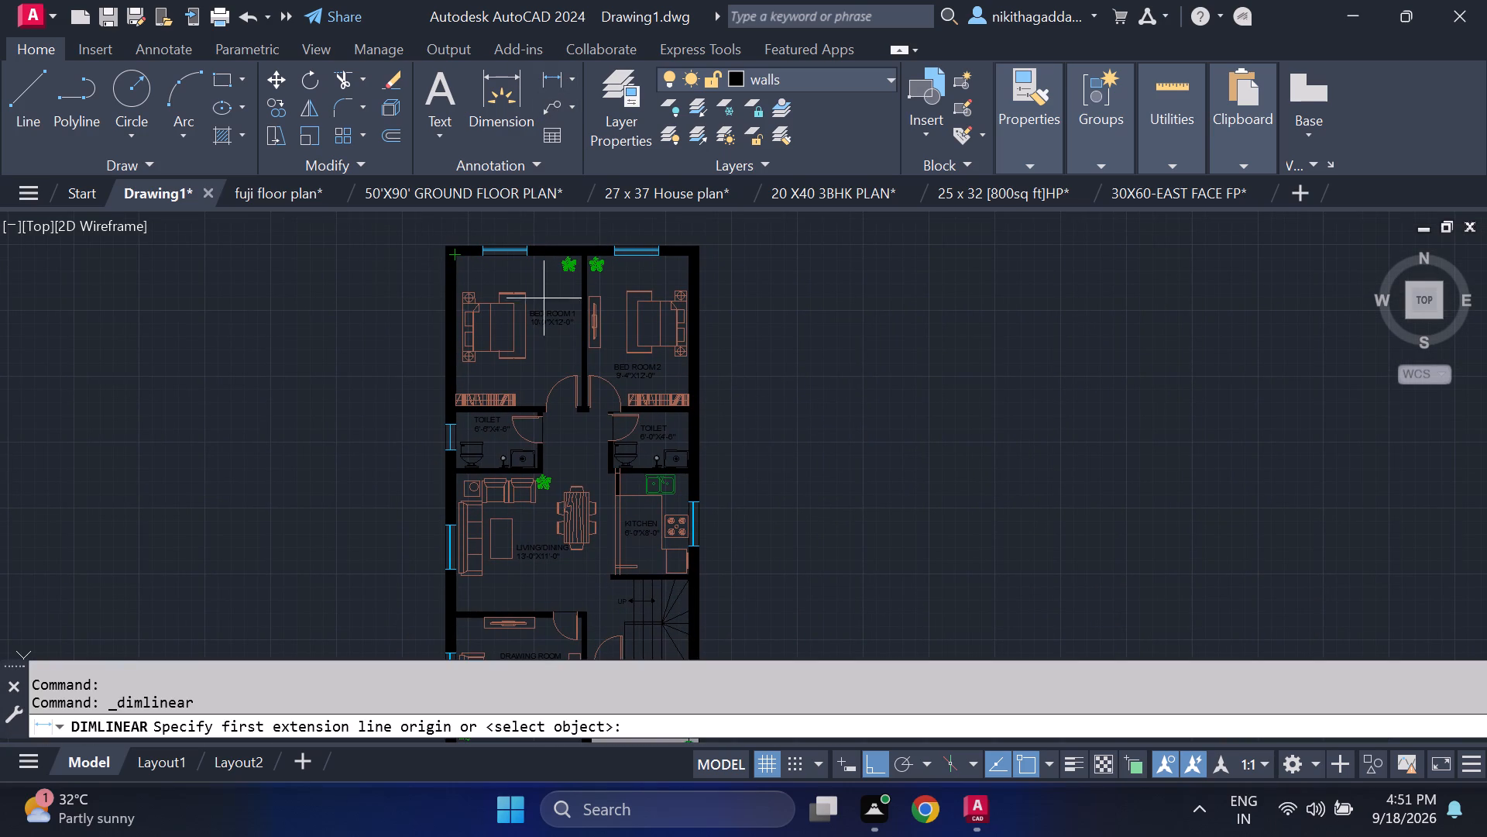
middle_drag(335, 304, 329, 425)
click(876, 77)
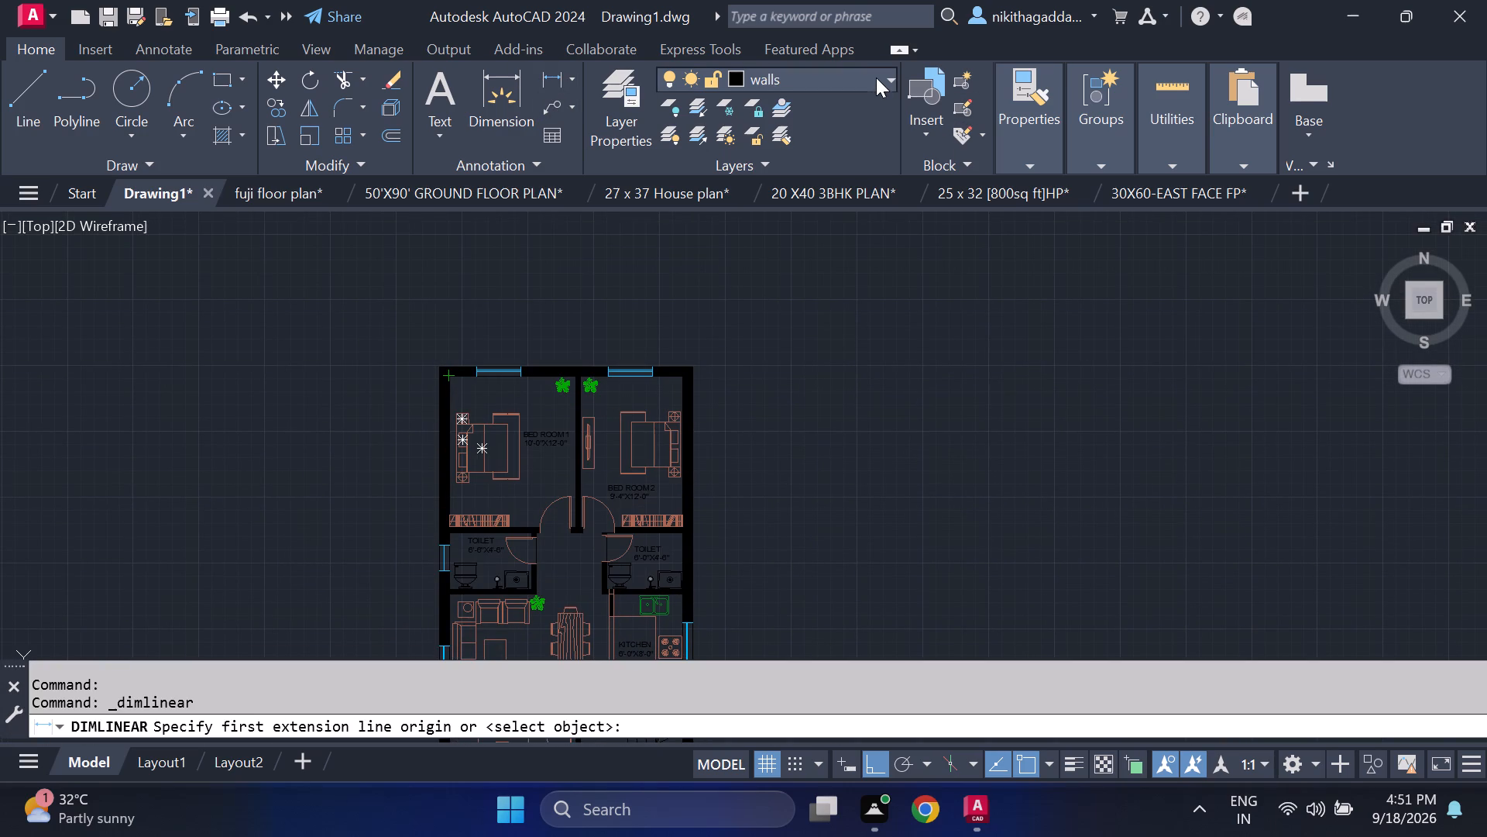
click(809, 329)
scroll(434, 353, up, 3)
click(445, 406)
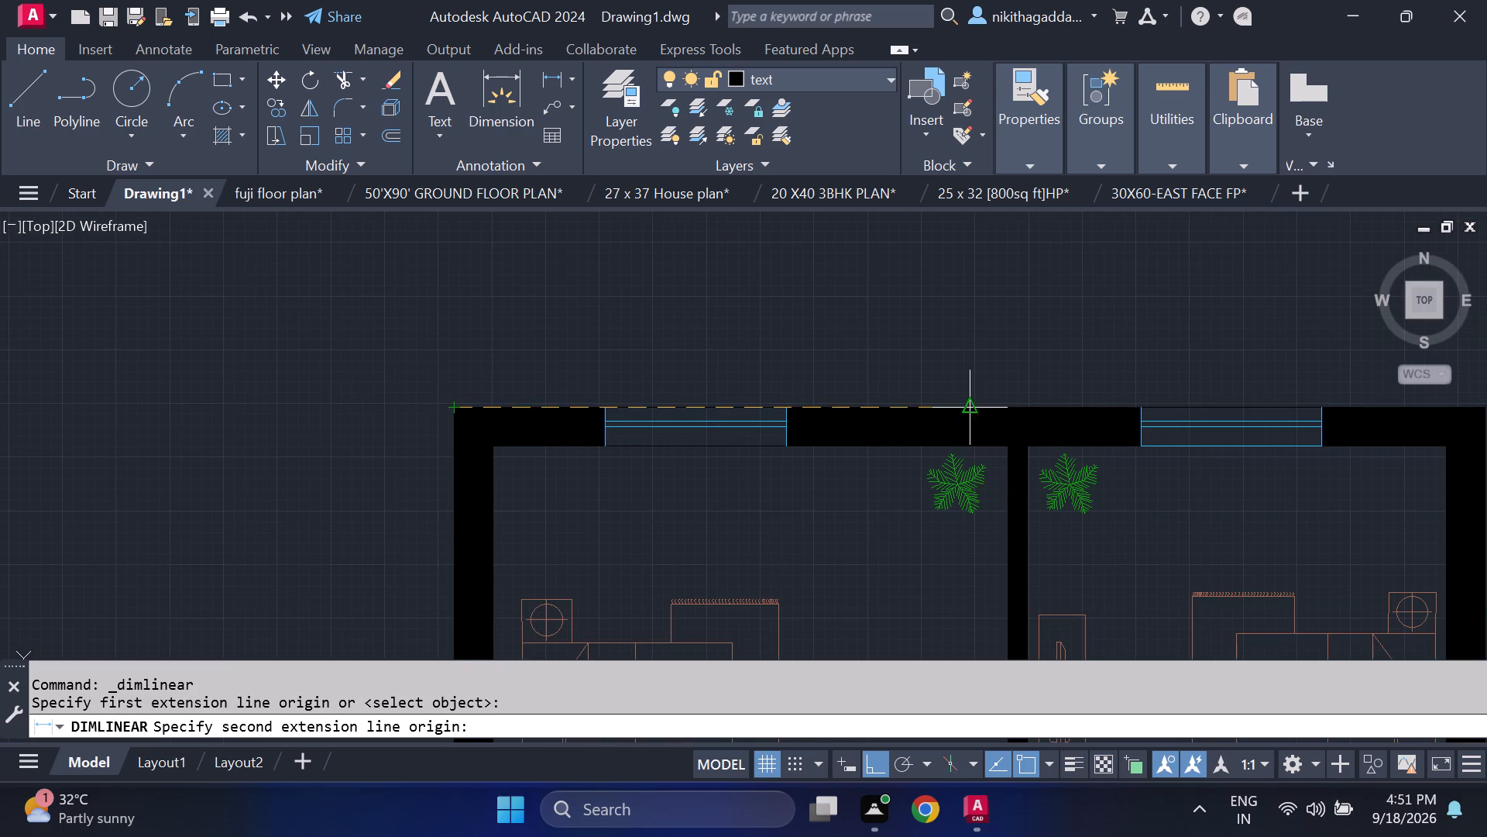
middle_drag(973, 406, 495, 375)
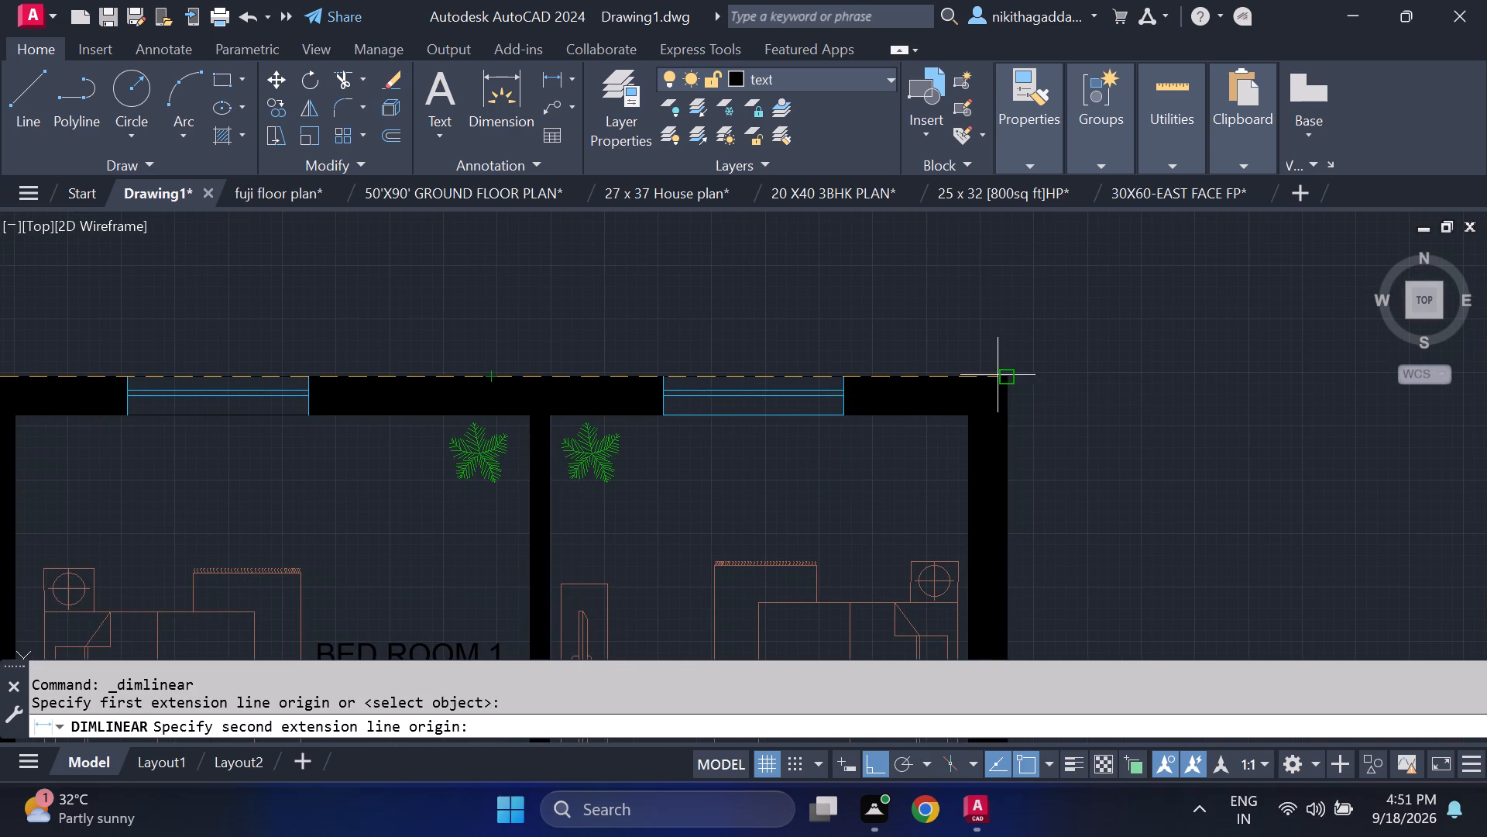
click(1006, 380)
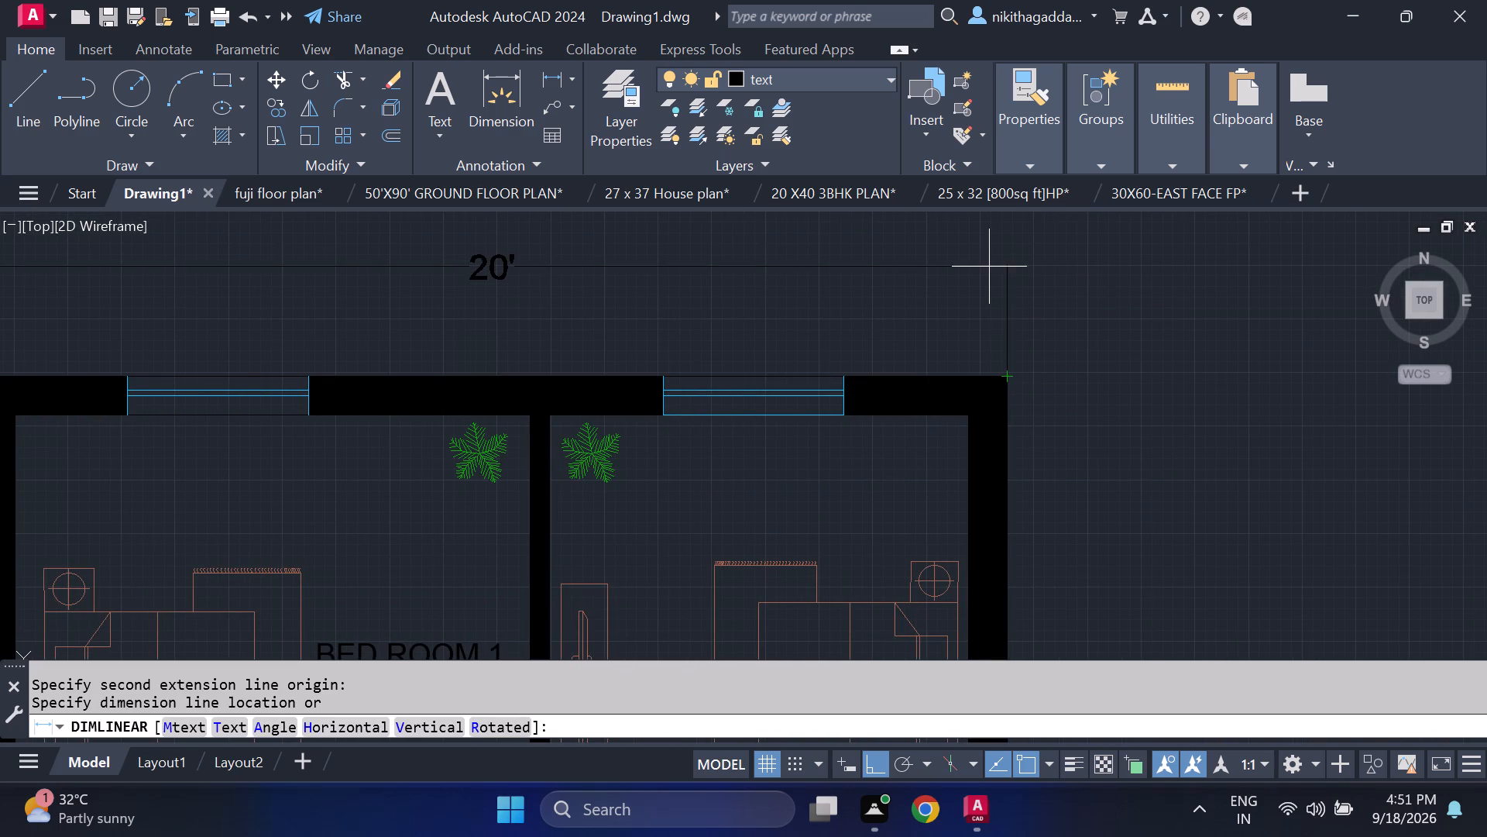
click(988, 268)
Add a vertical linear dimension from the plan's northwest outer corner to its southwest outer corner, placed just west of the wall.
scroll(1032, 298, down, 3)
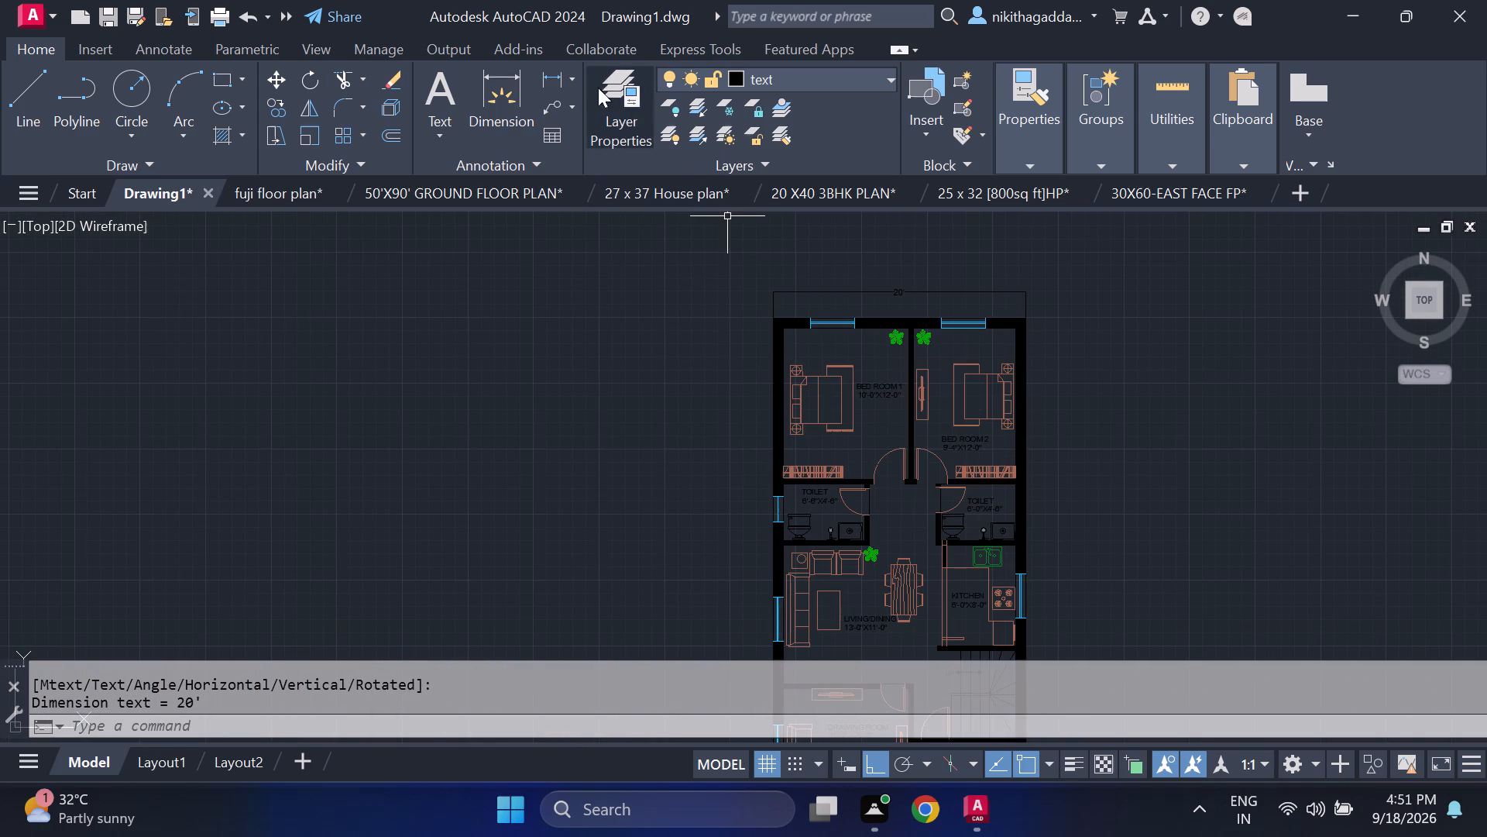
click(554, 80)
middle_drag(716, 408, 694, 345)
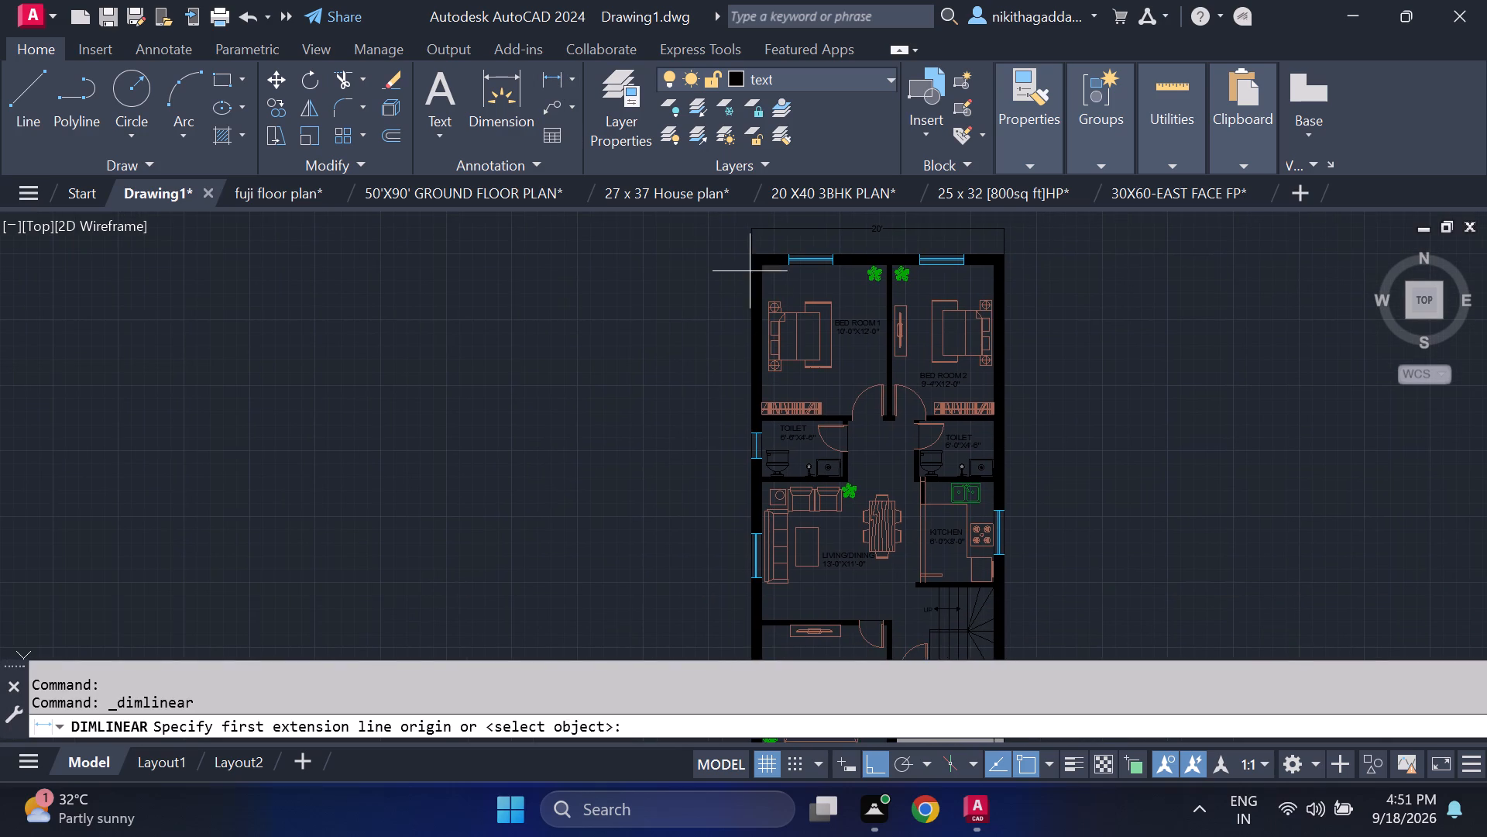
click(750, 257)
middle_drag(769, 482, 743, 274)
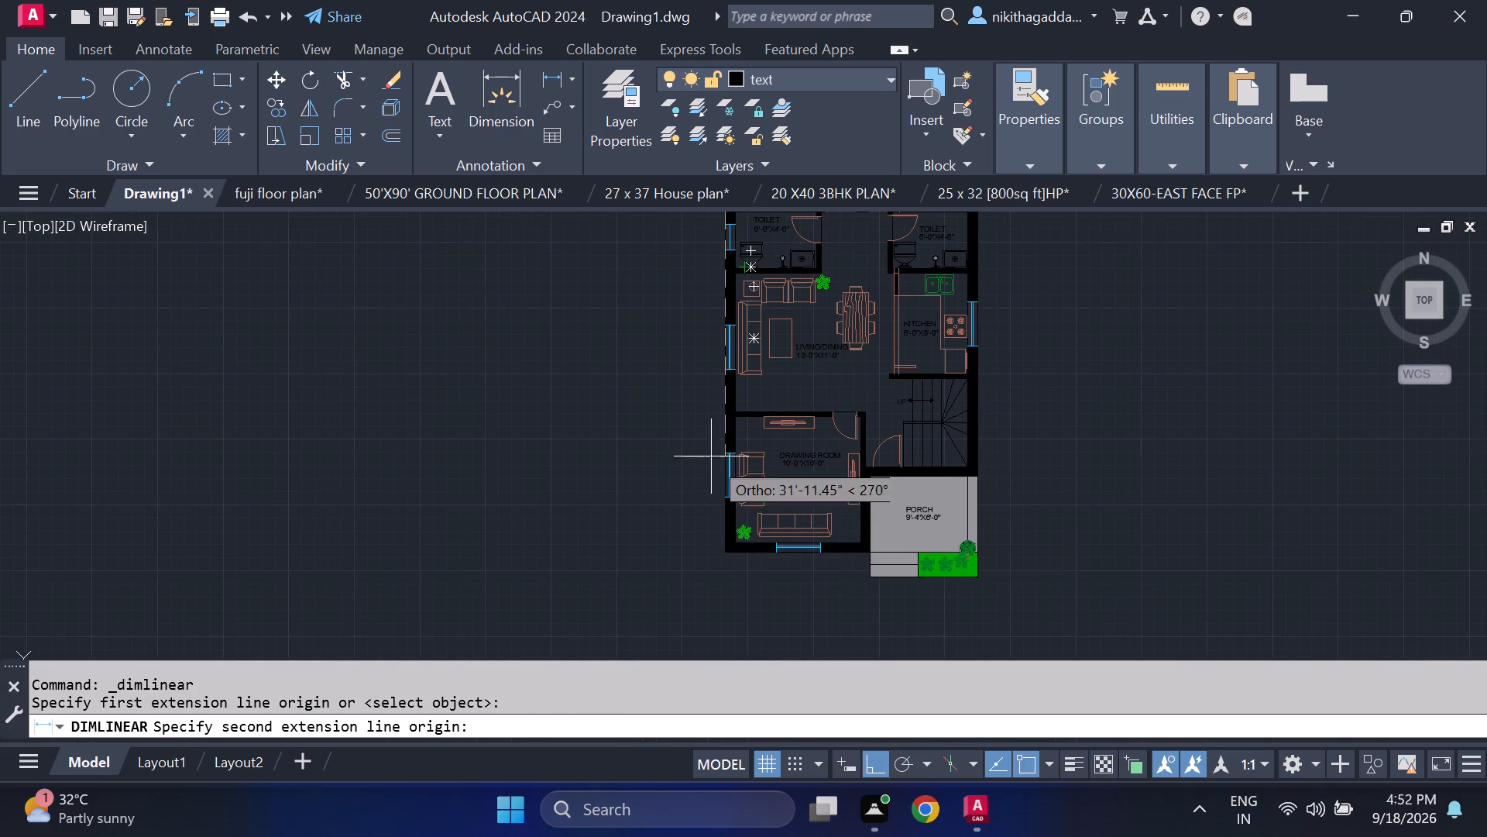
scroll(725, 566, up, 2)
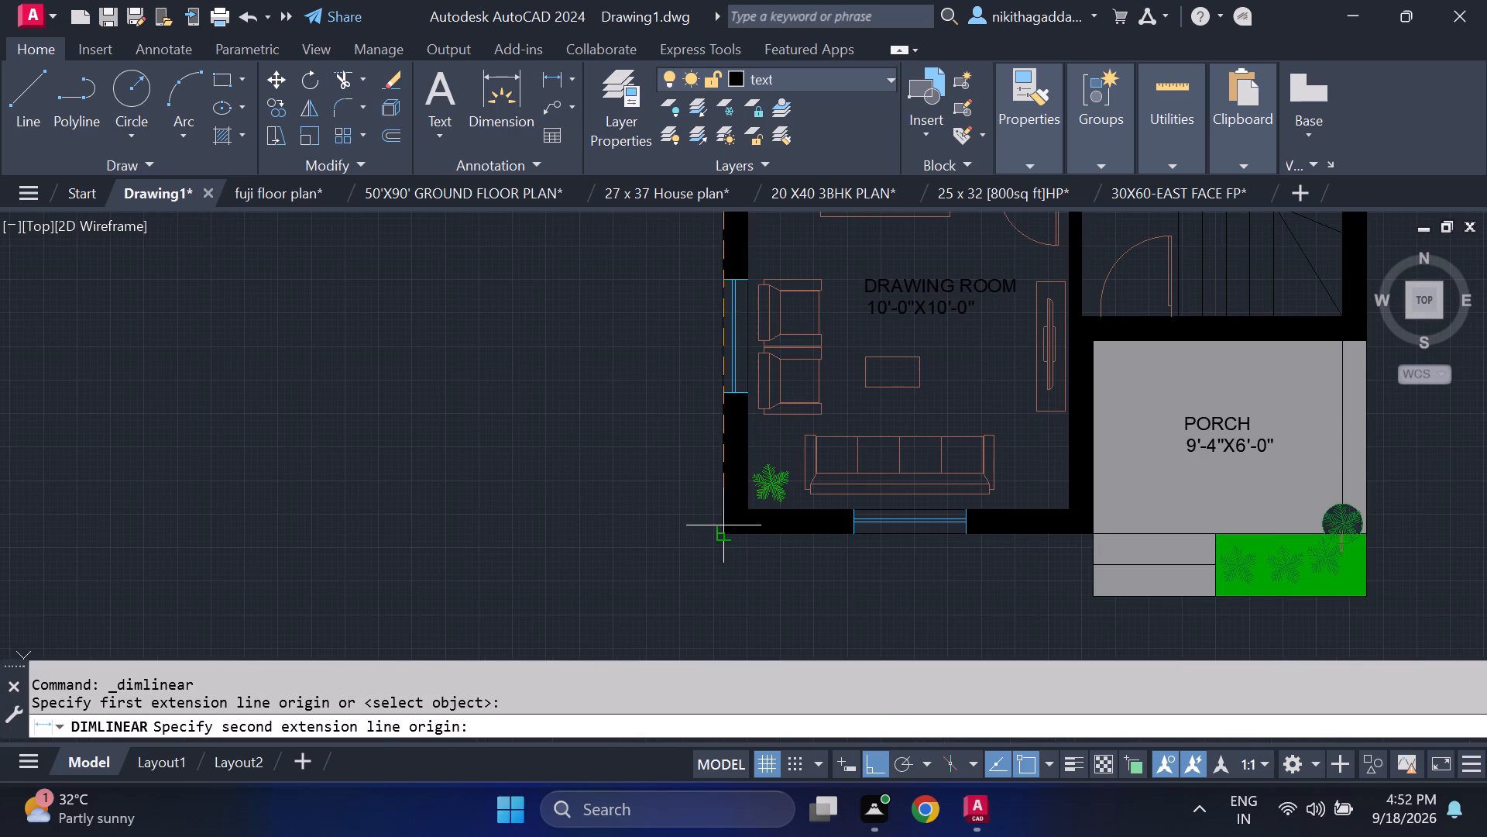
click(723, 525)
click(650, 511)
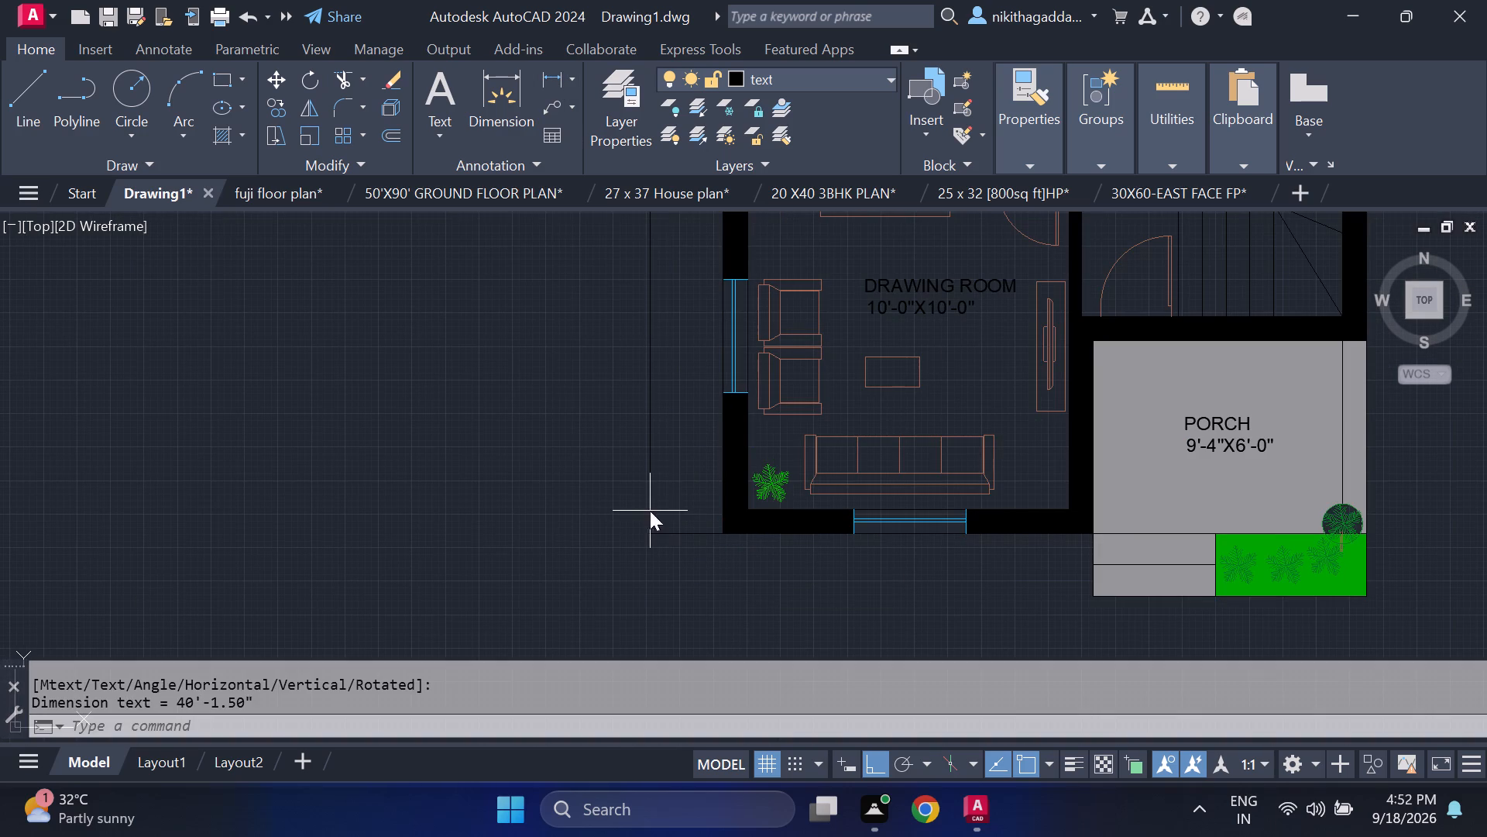
Replace the text of the vertical dimension west of the plan with 30'-0".
scroll(684, 413, down, 3)
middle_drag(616, 352, 573, 556)
scroll(640, 500, up, 3)
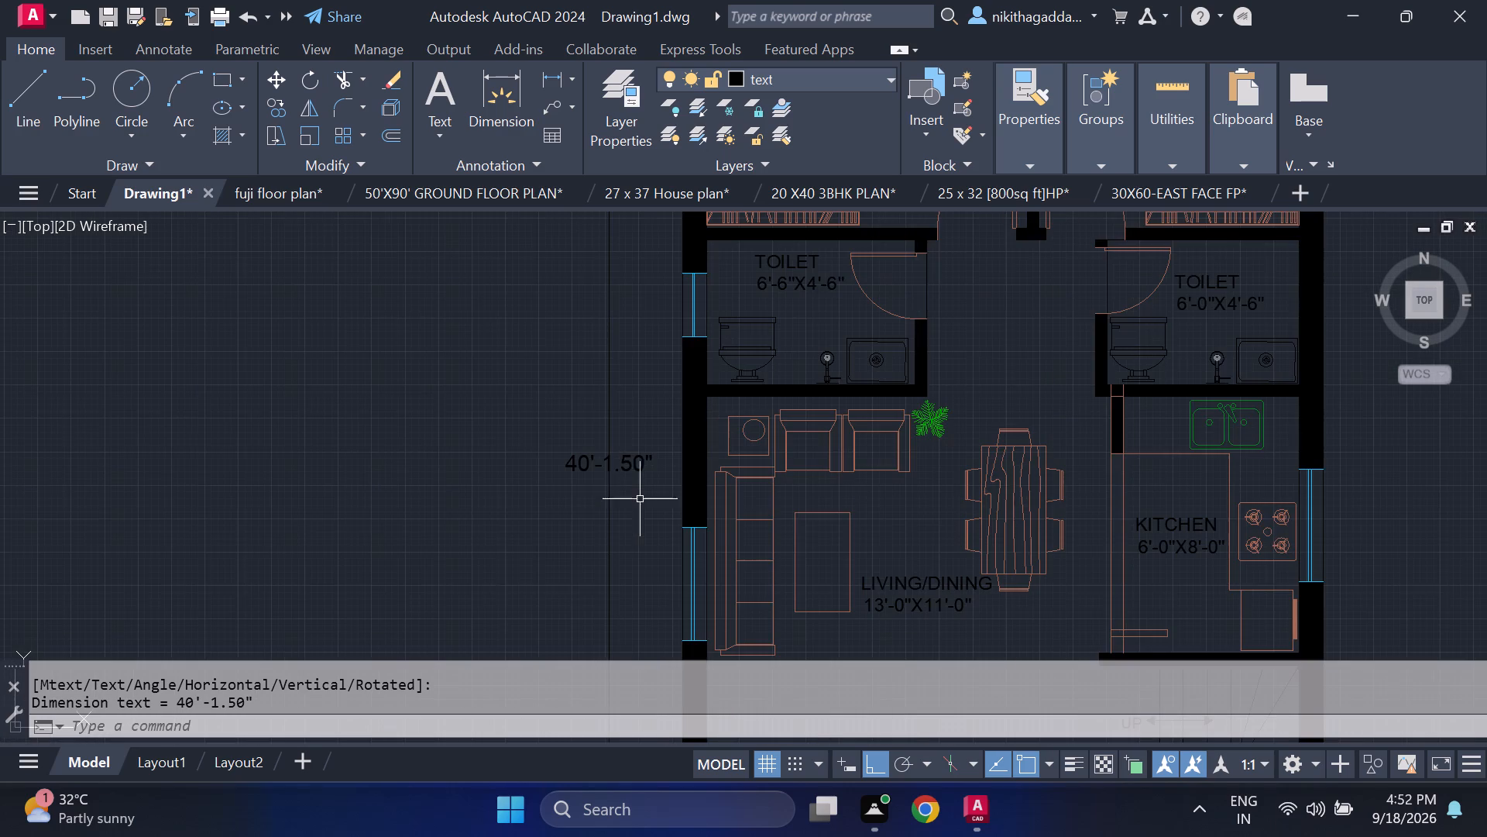
double_click(630, 460)
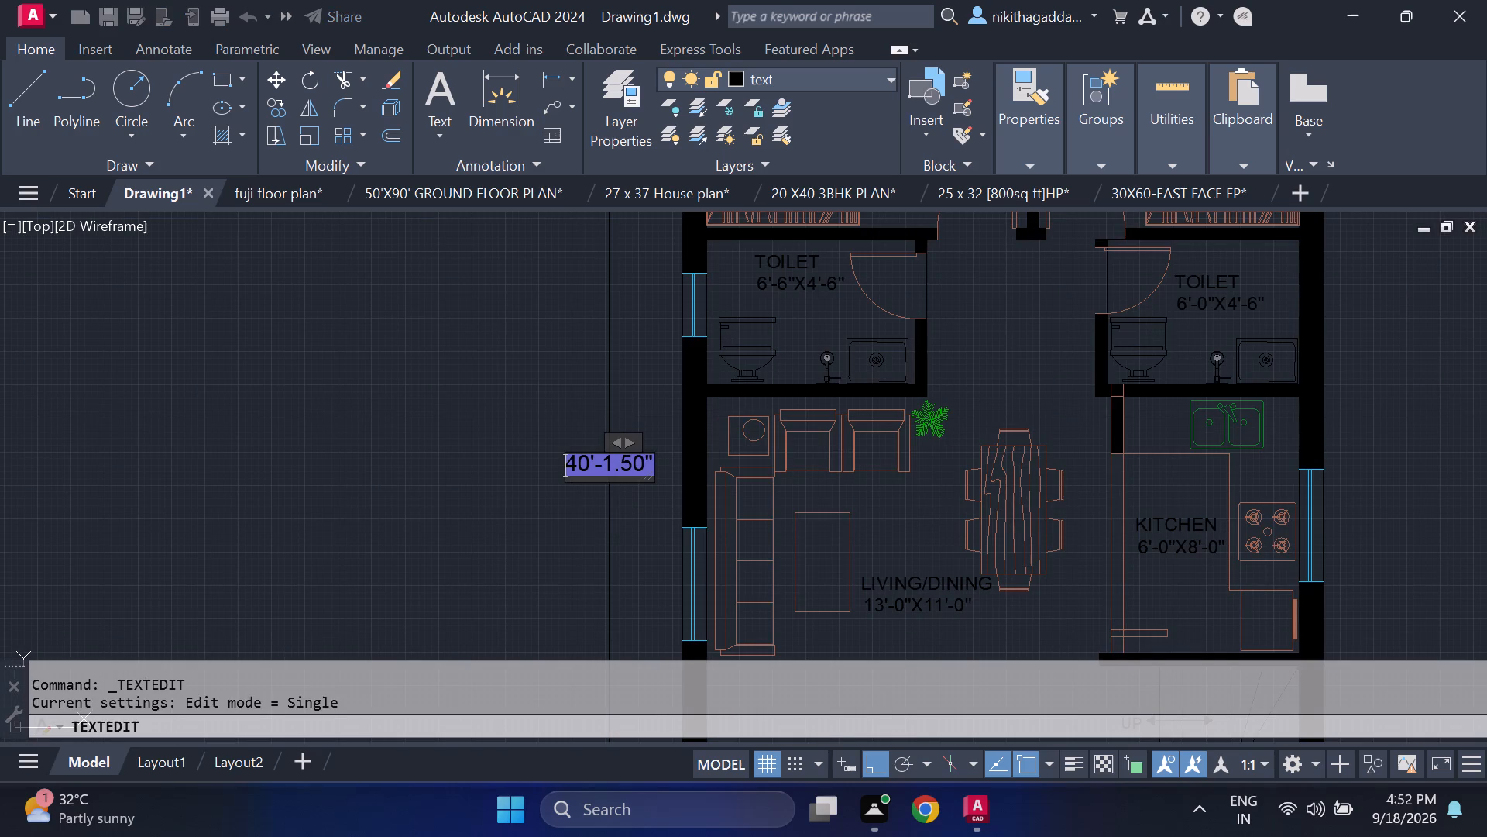
key(Delete)
text(30')
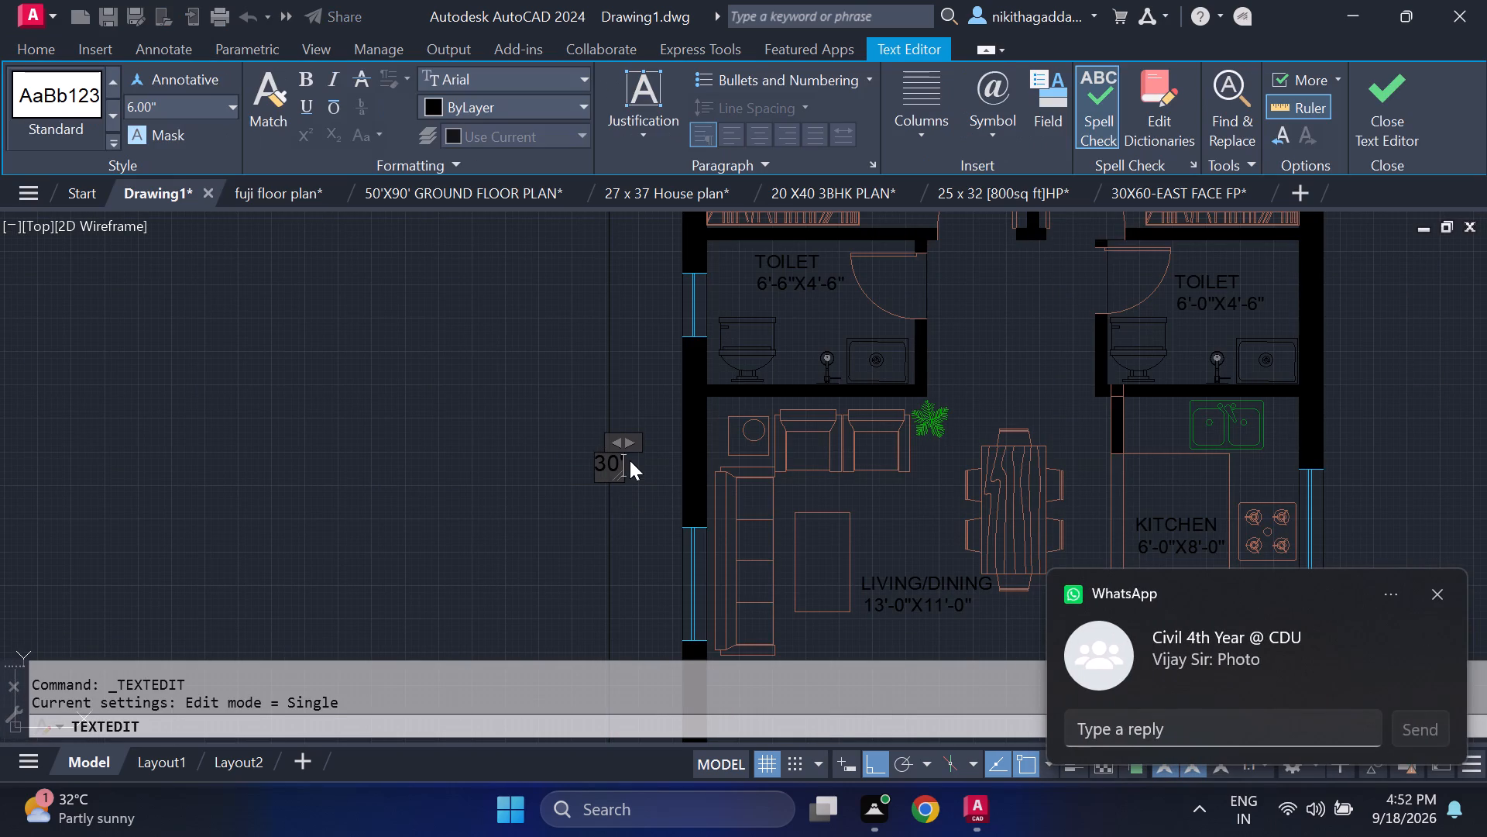
text(-0)
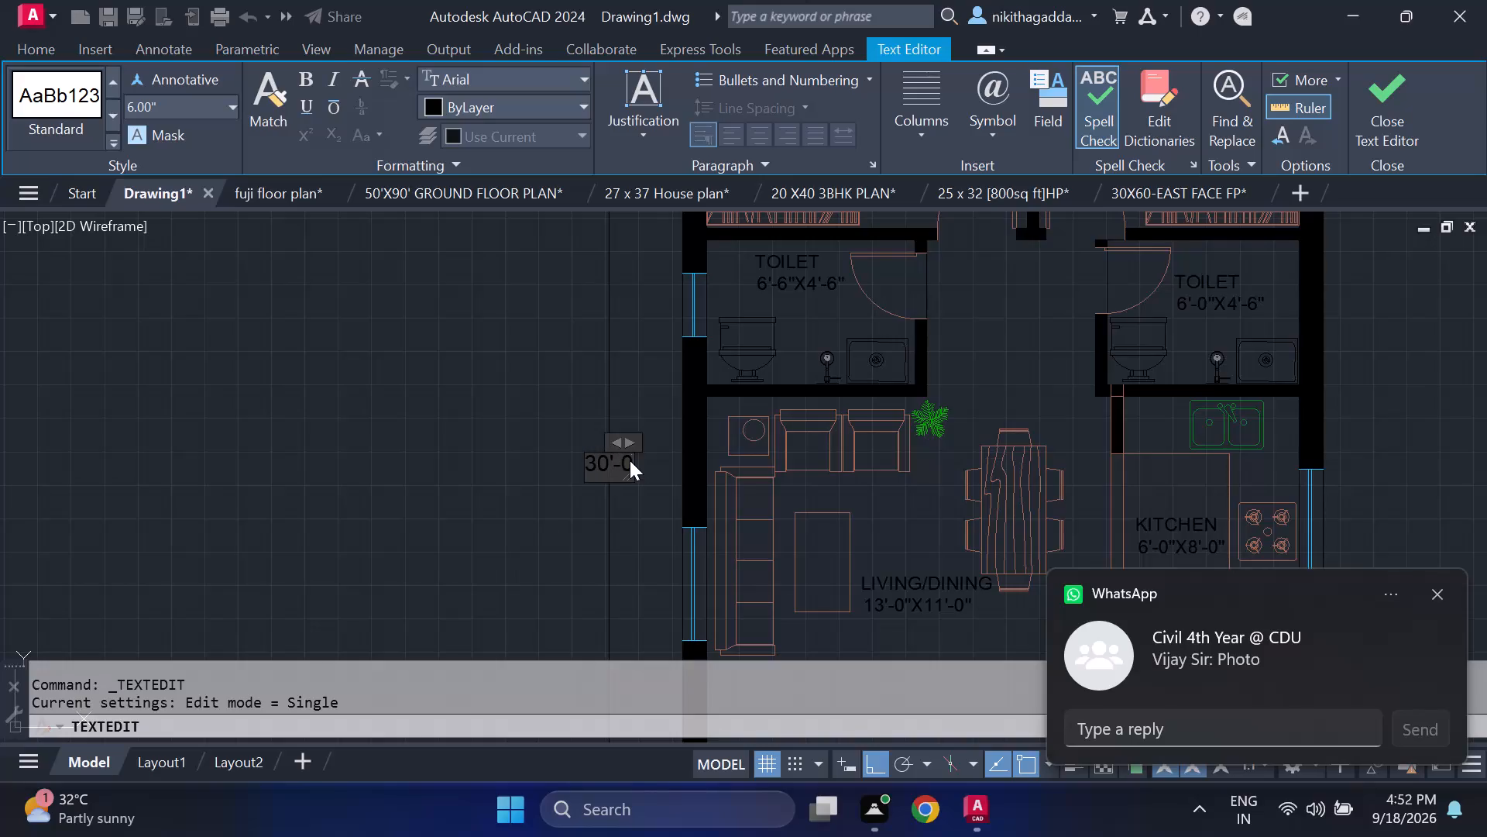
key(shift+quotedbl)
key(Return)
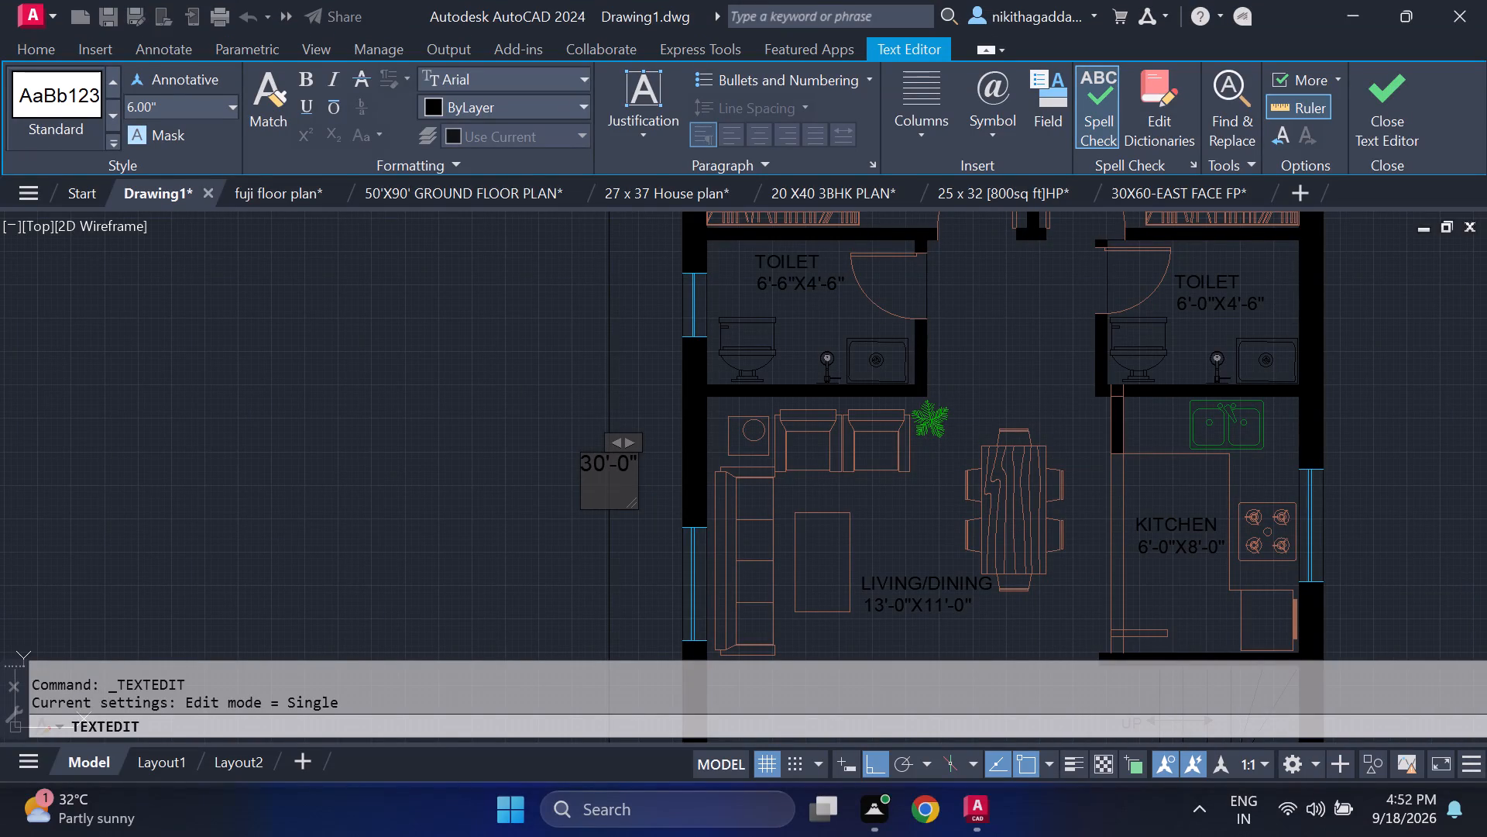
click(1389, 105)
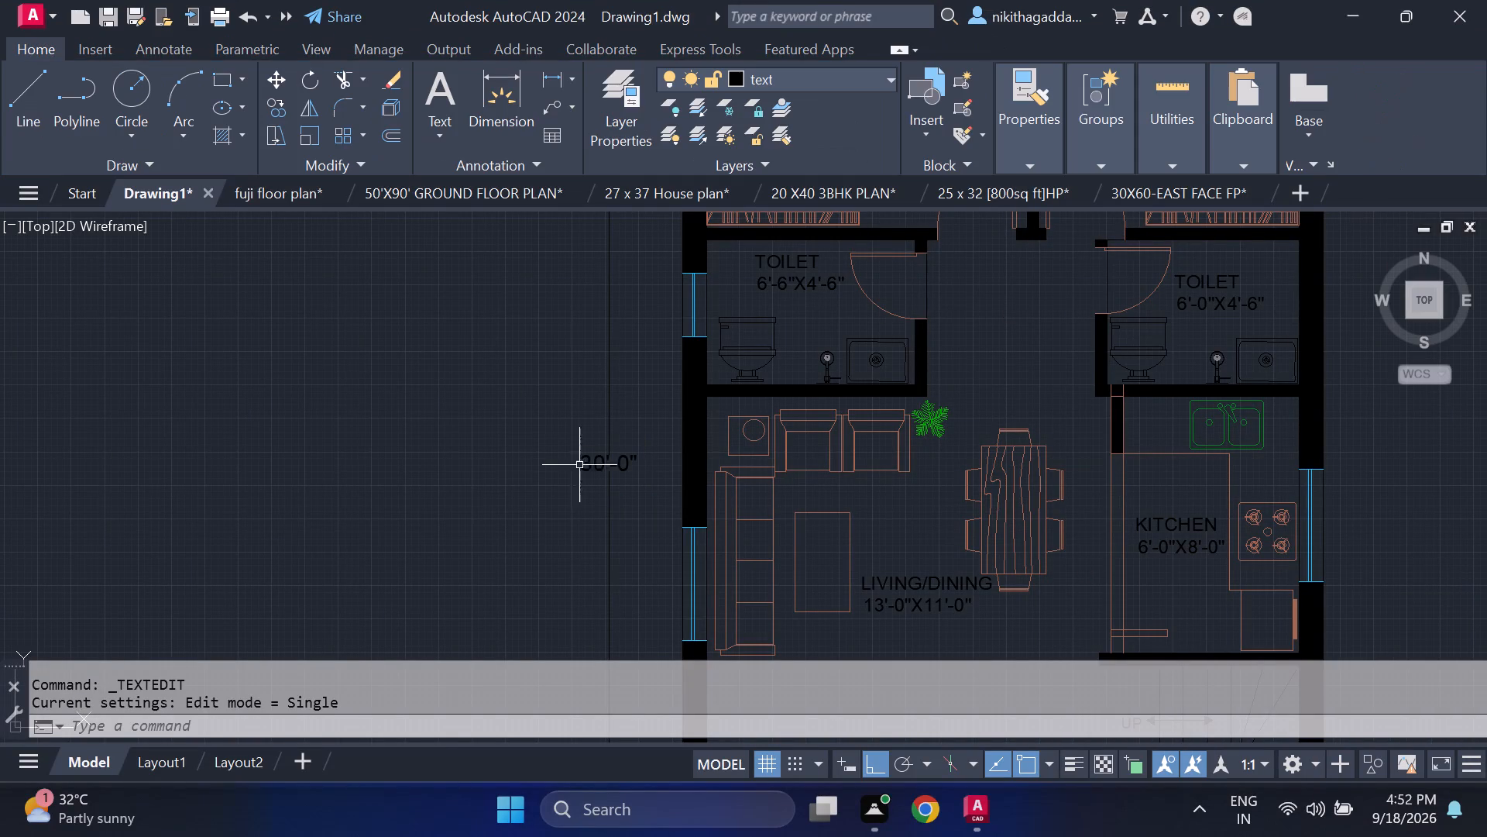
Replace the text of the horizontal dimension north of the bedrooms with 20'-0".
scroll(534, 459, down, 1)
middle_drag(507, 418, 407, 633)
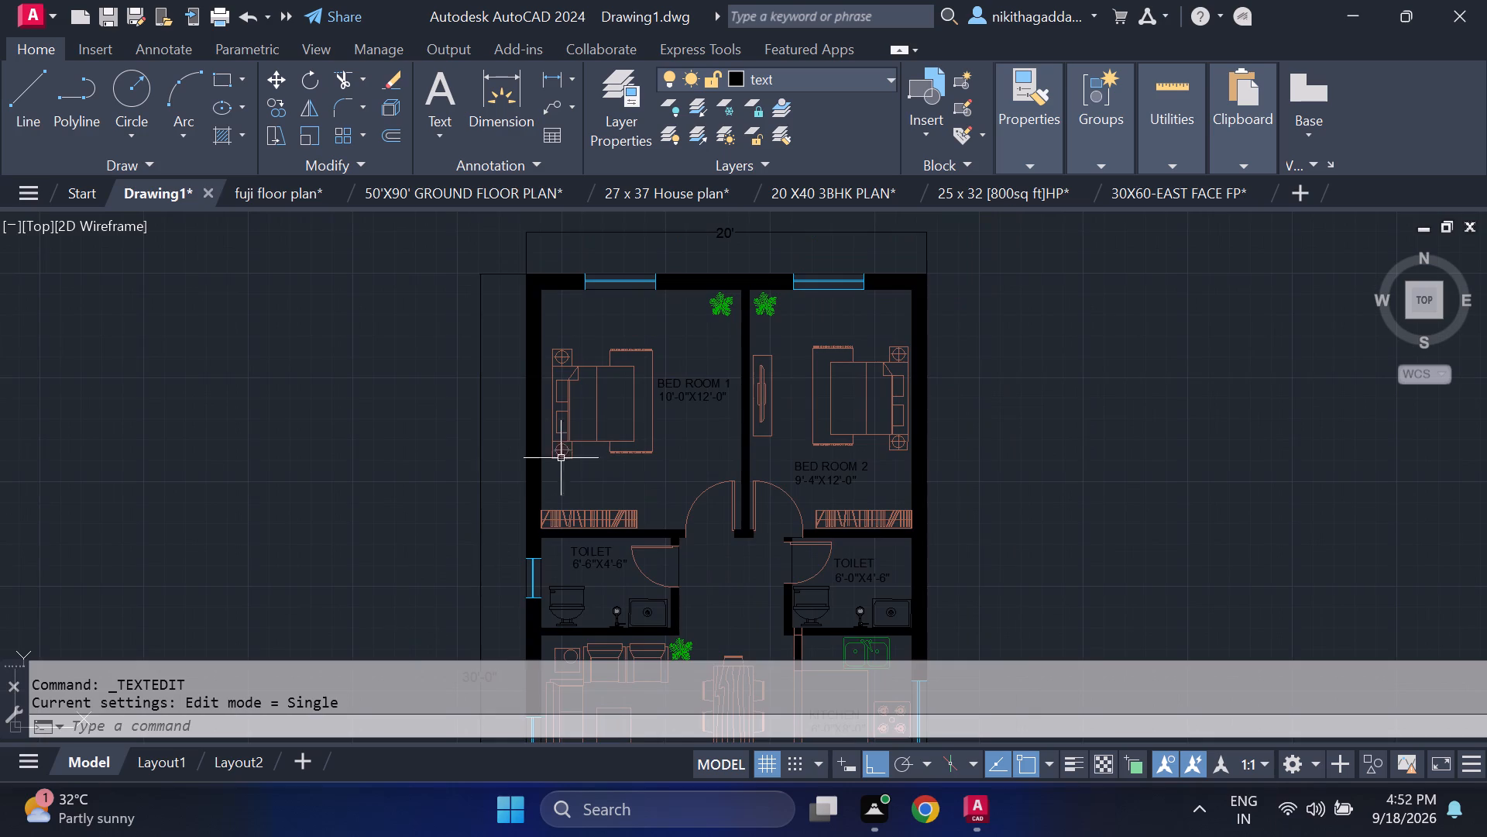
middle_drag(582, 388, 540, 529)
scroll(658, 381, up, 4)
double_click(797, 321)
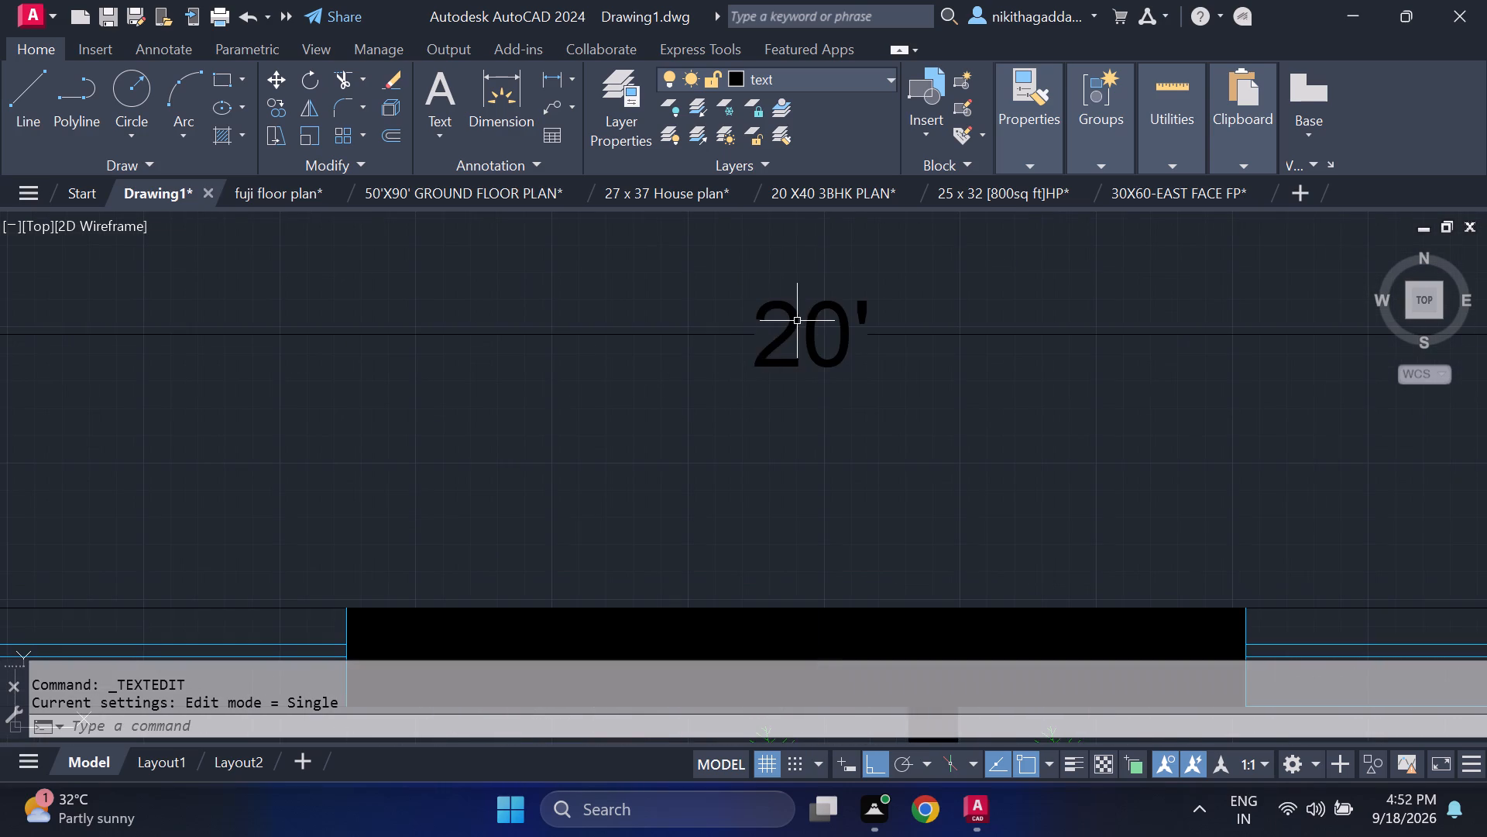
key(Delete)
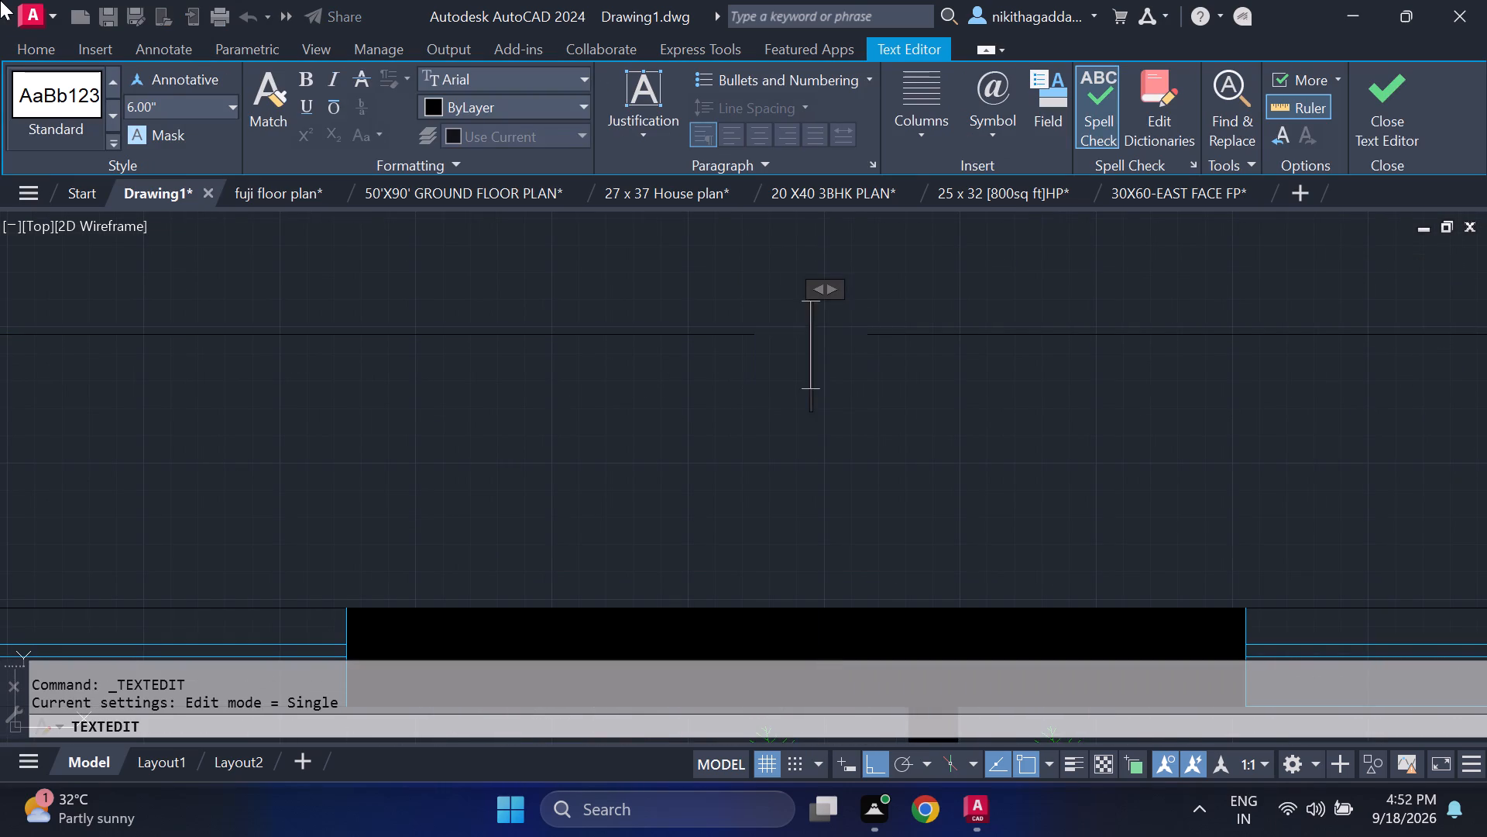
key(2)
key(0)
key(apostrophe)
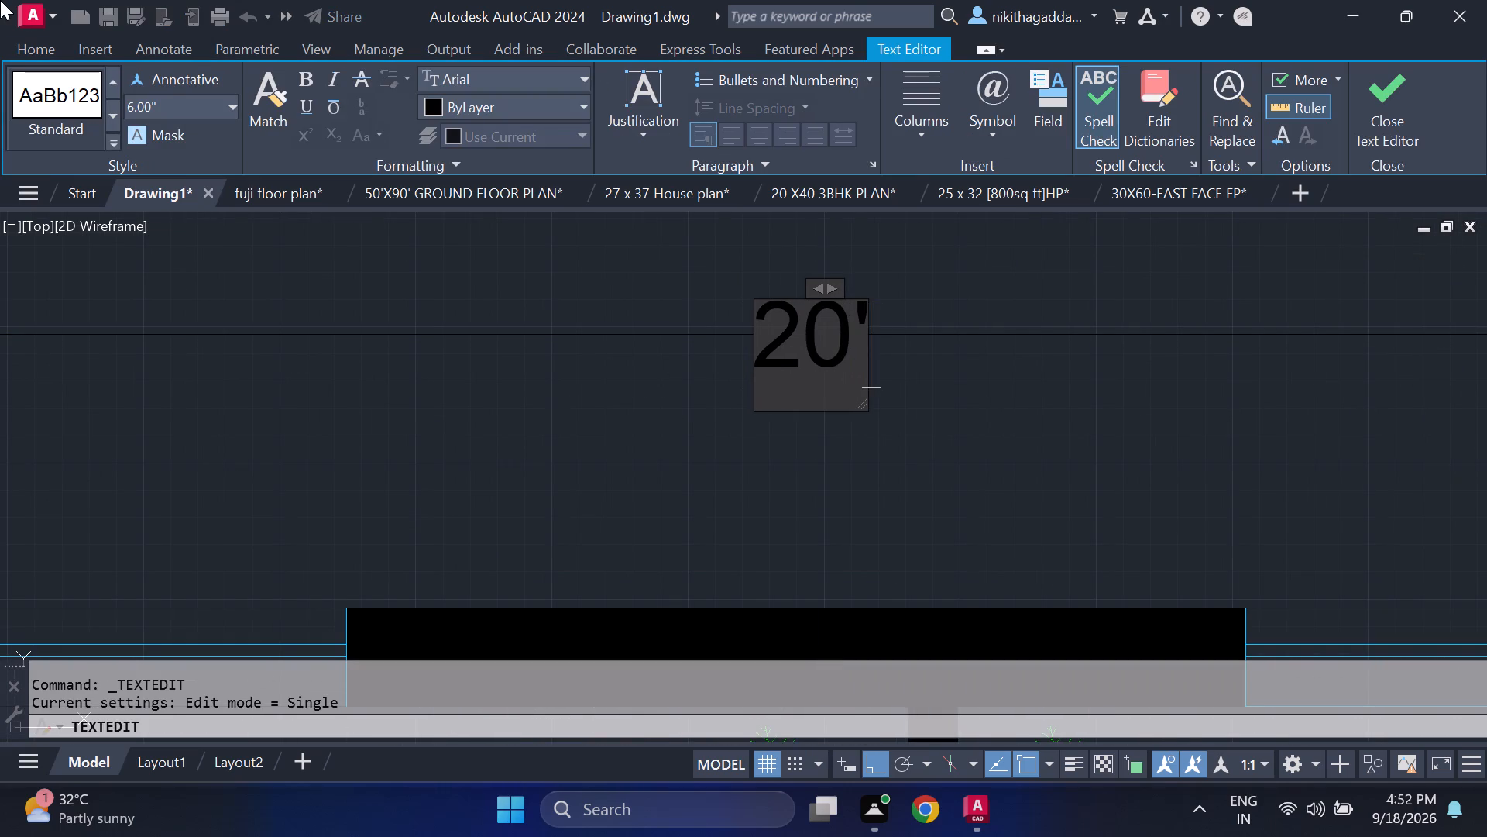
text(-0)
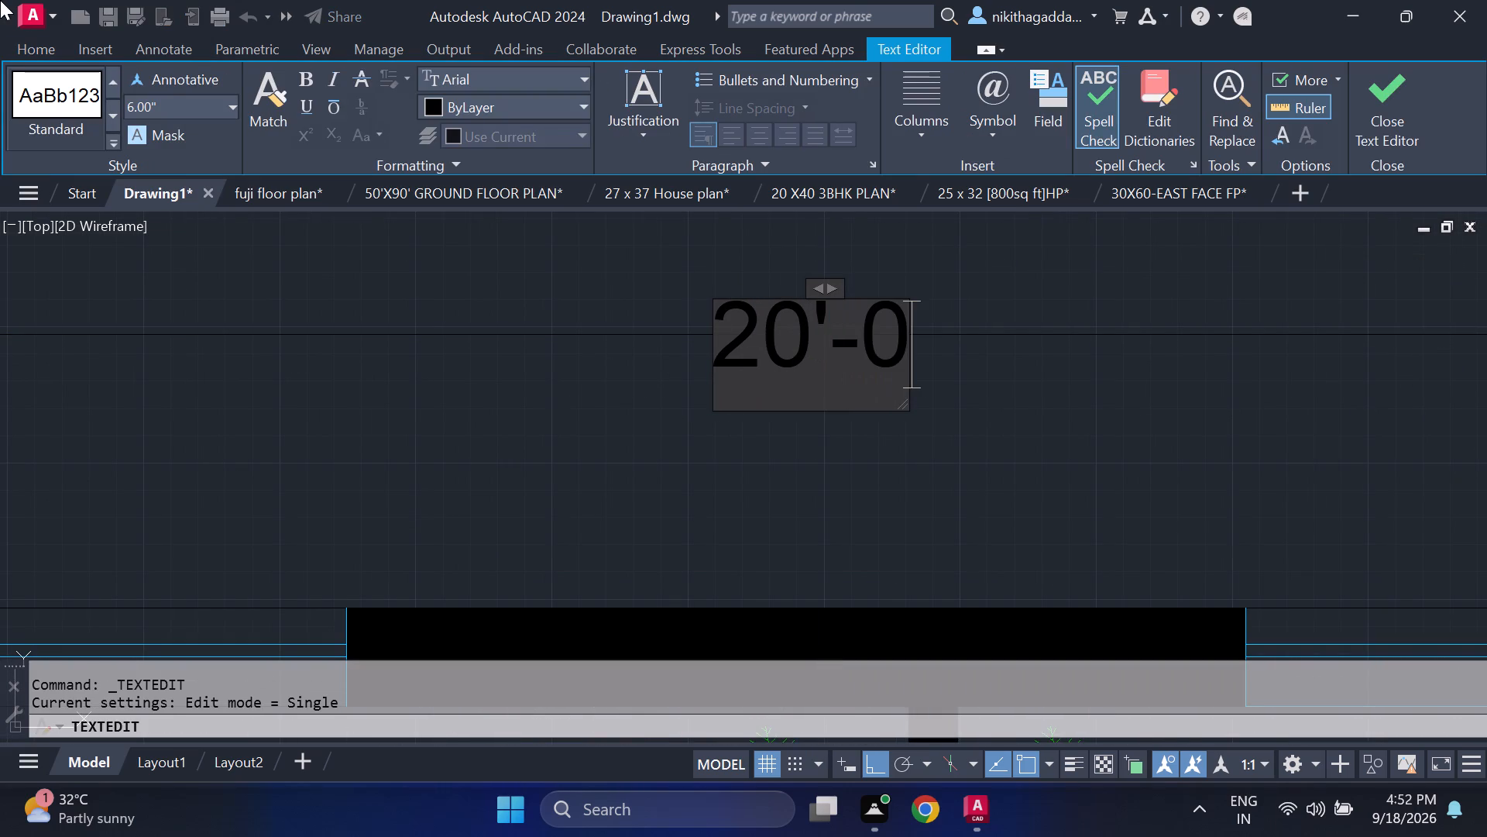
key(shift+quotedbl)
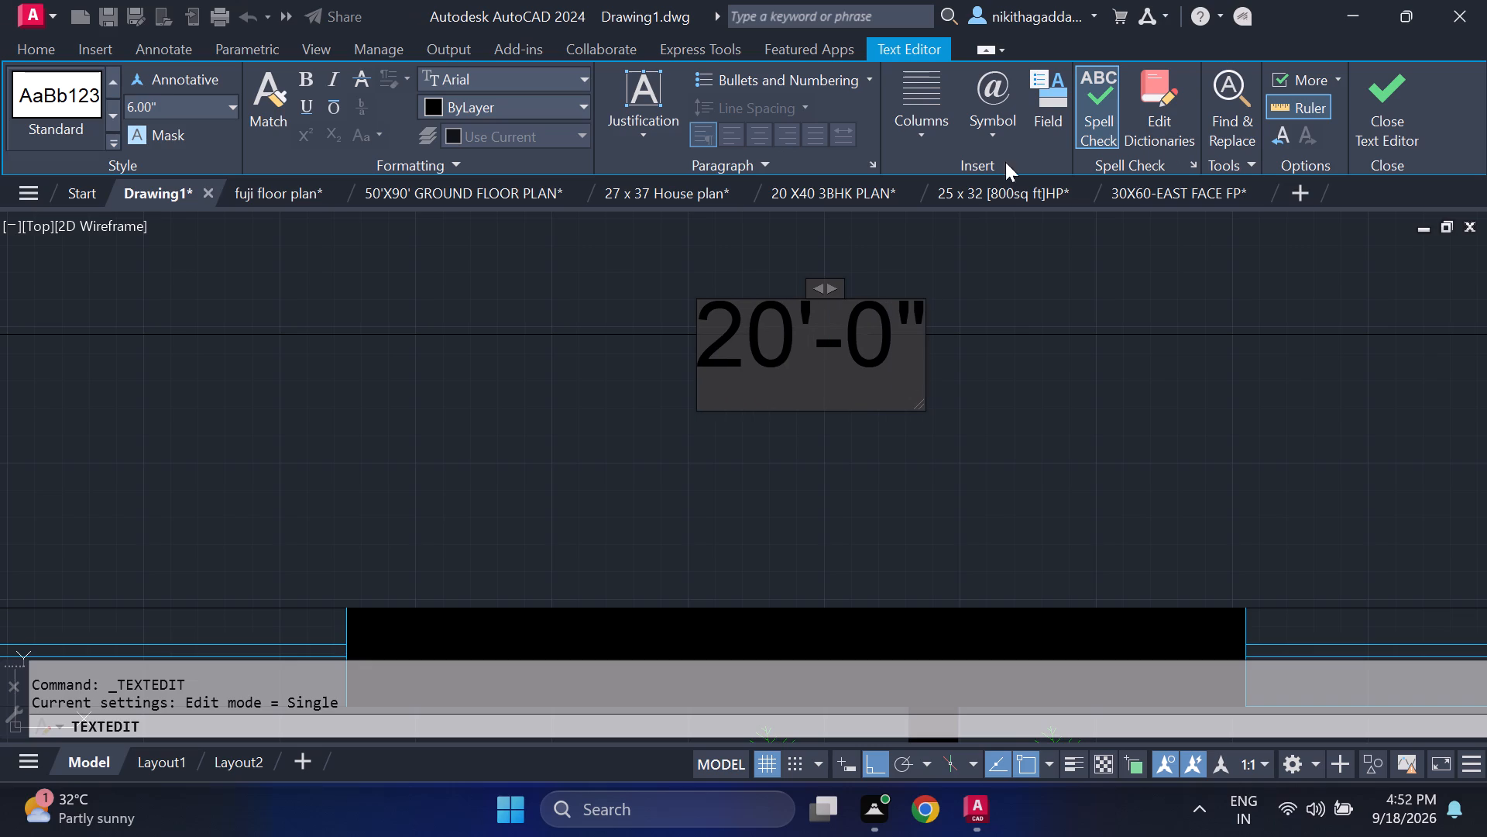
click(1383, 111)
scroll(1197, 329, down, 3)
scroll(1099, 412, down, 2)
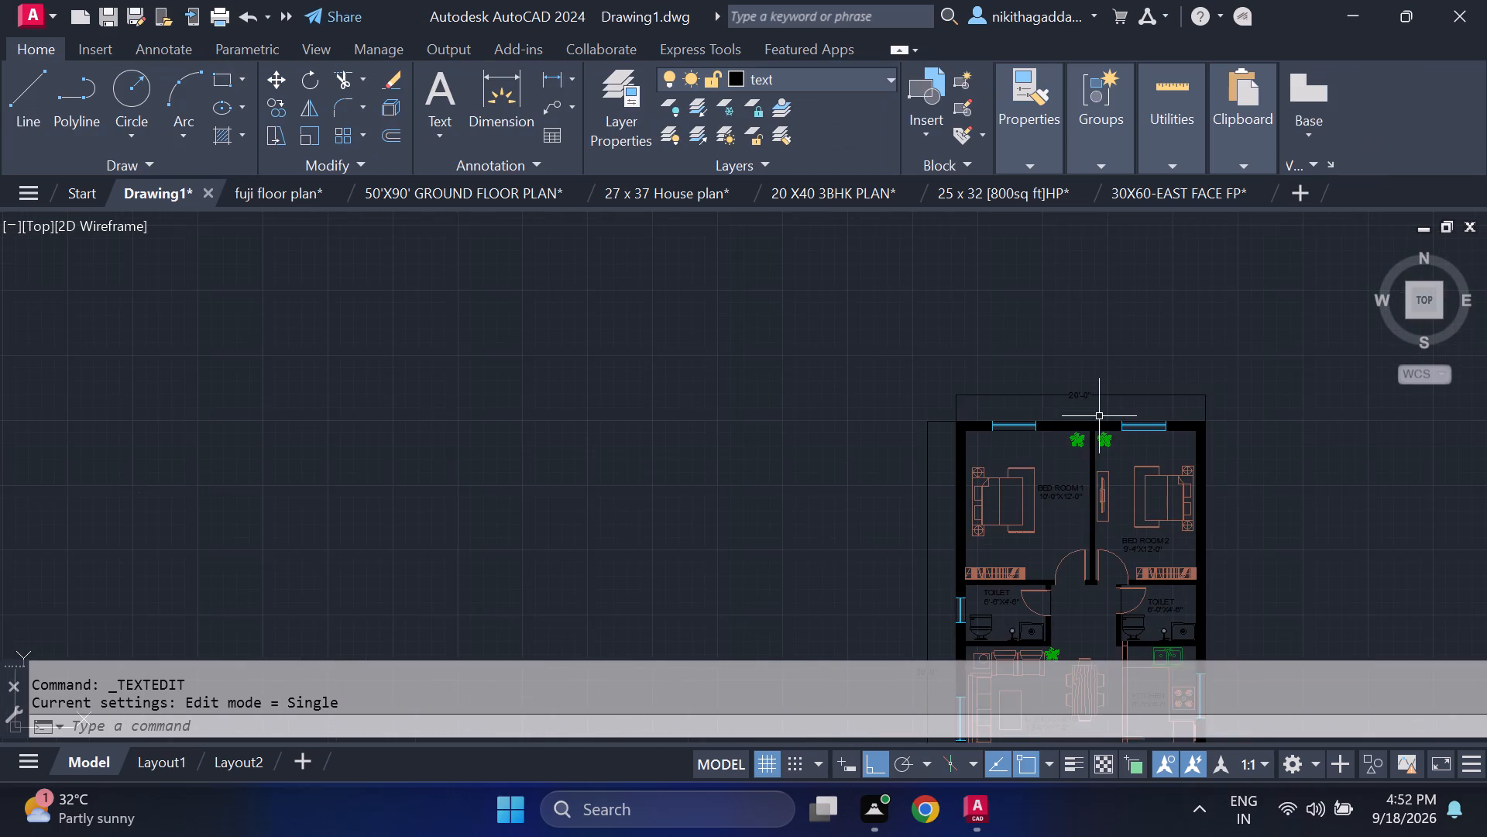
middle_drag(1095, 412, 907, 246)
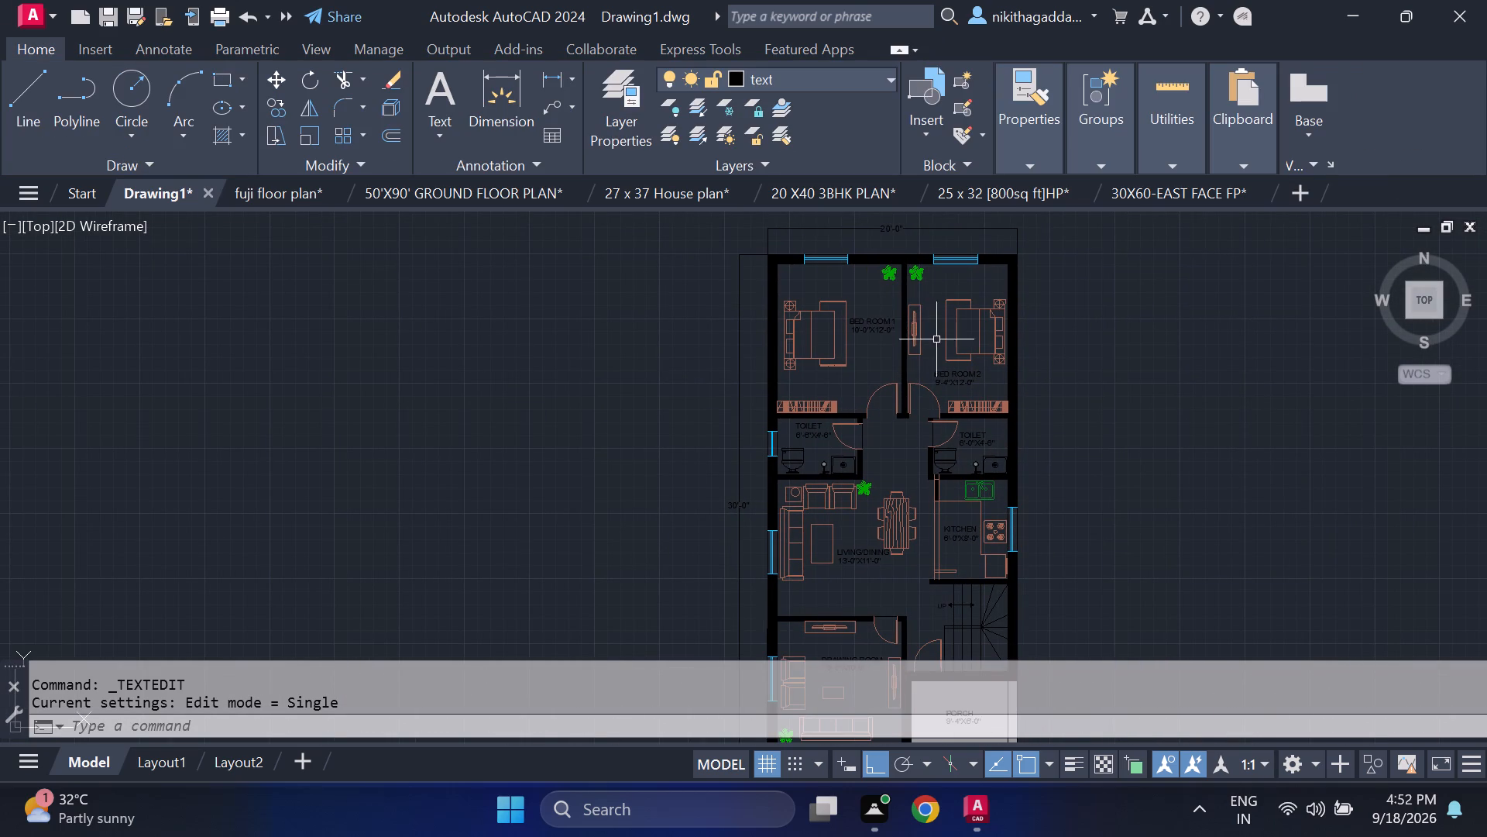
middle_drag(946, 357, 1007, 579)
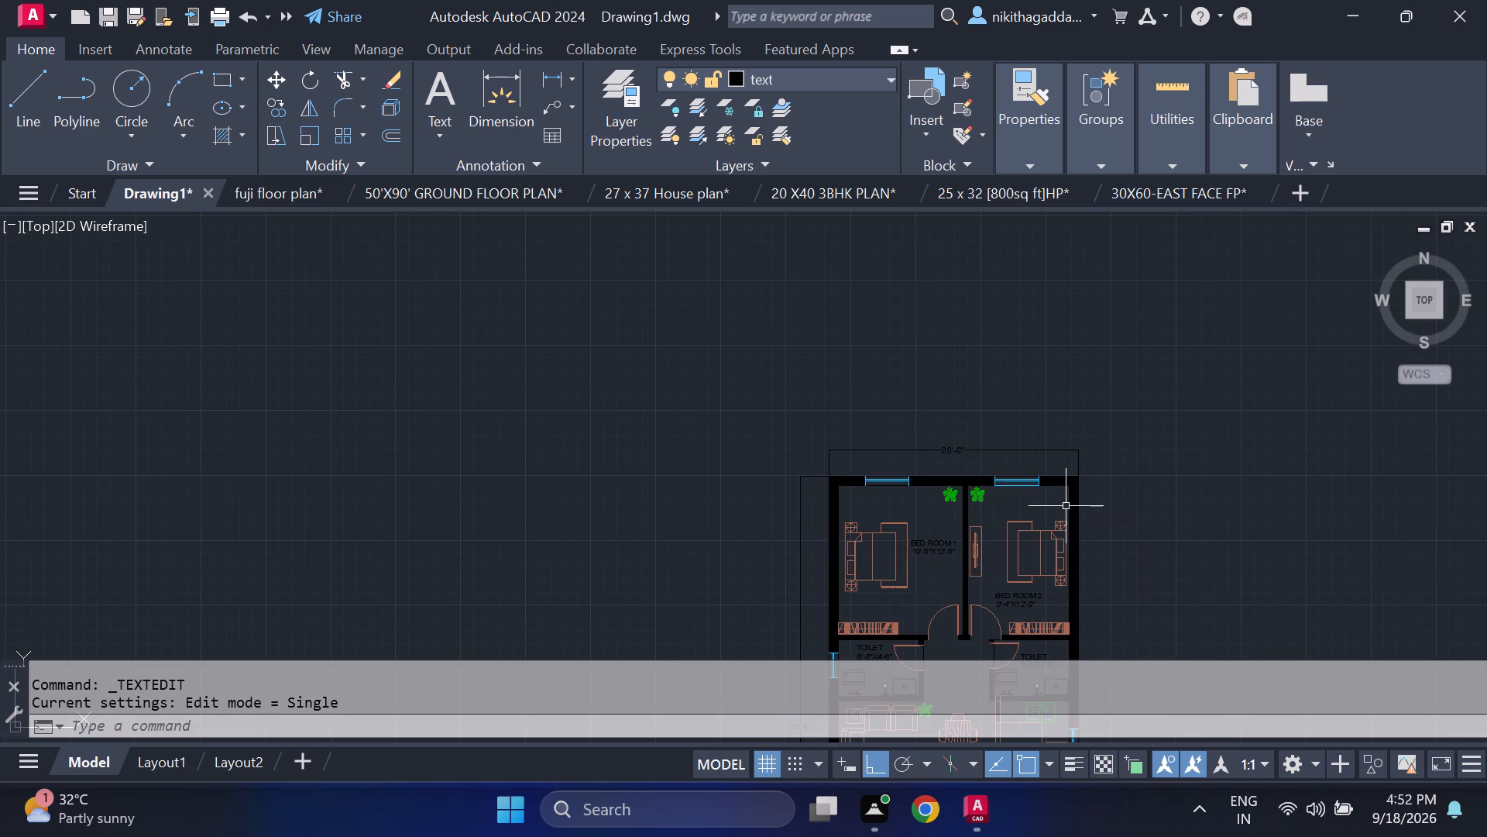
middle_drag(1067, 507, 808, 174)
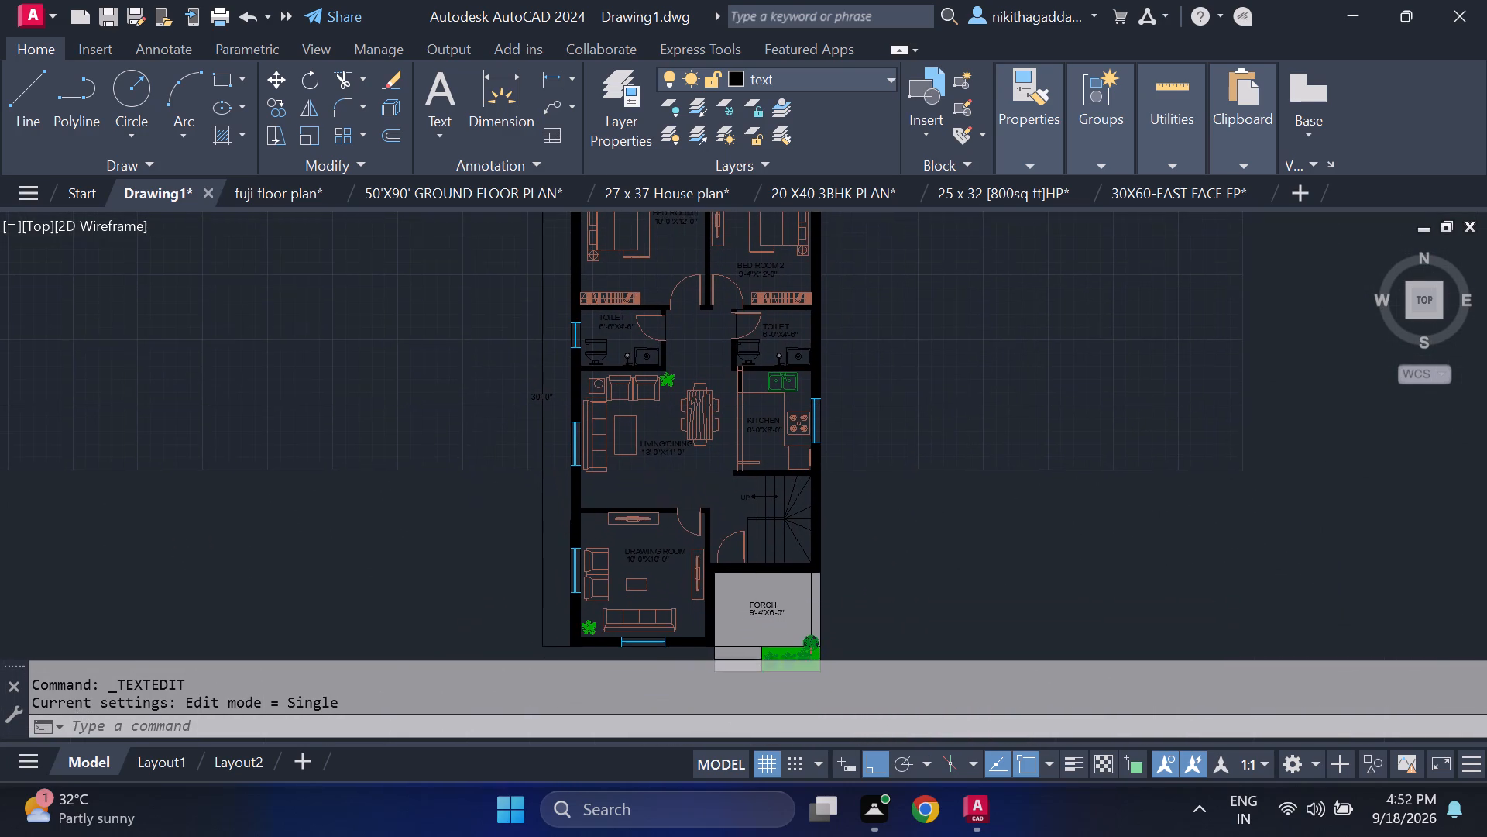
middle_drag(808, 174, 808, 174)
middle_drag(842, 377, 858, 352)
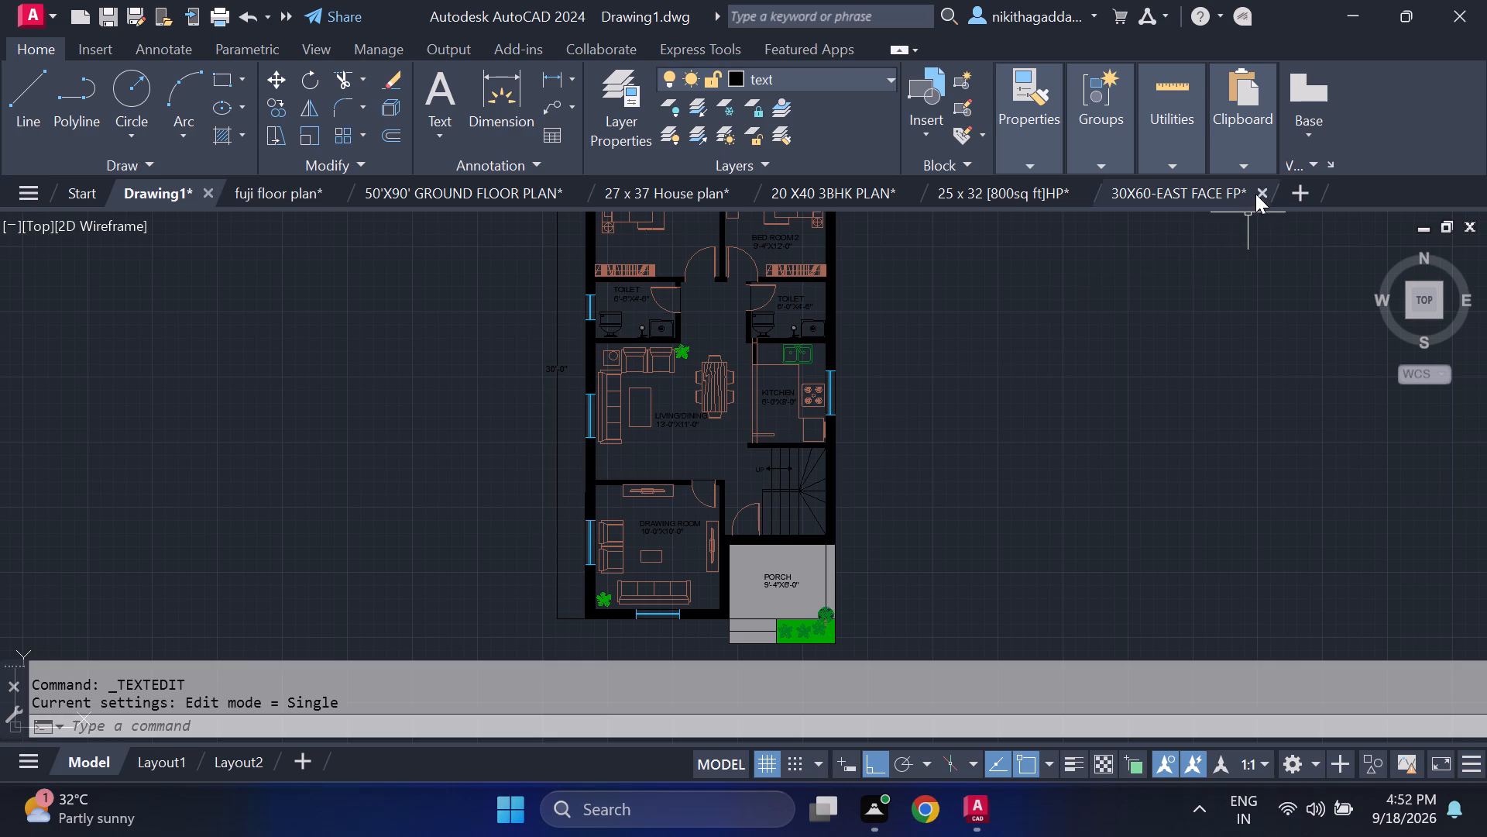
Close the 30X60-EAST FACE FP, 22 x 40 floor plan, 30X45-3BHK HOUSE PLAN and 32' x 37' Ground column placement drawings without saving changes.
click(1259, 192)
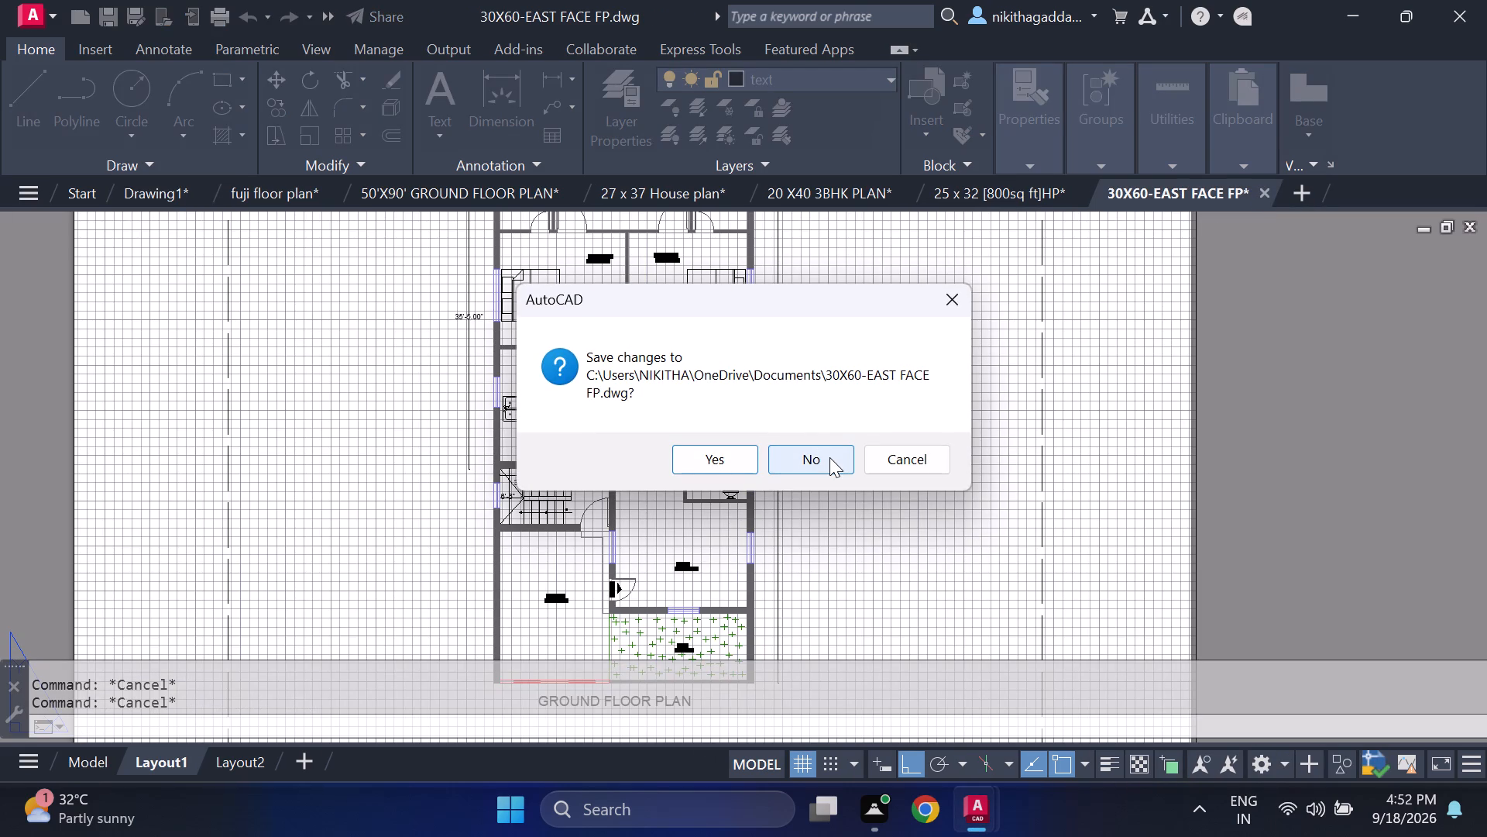
click(829, 457)
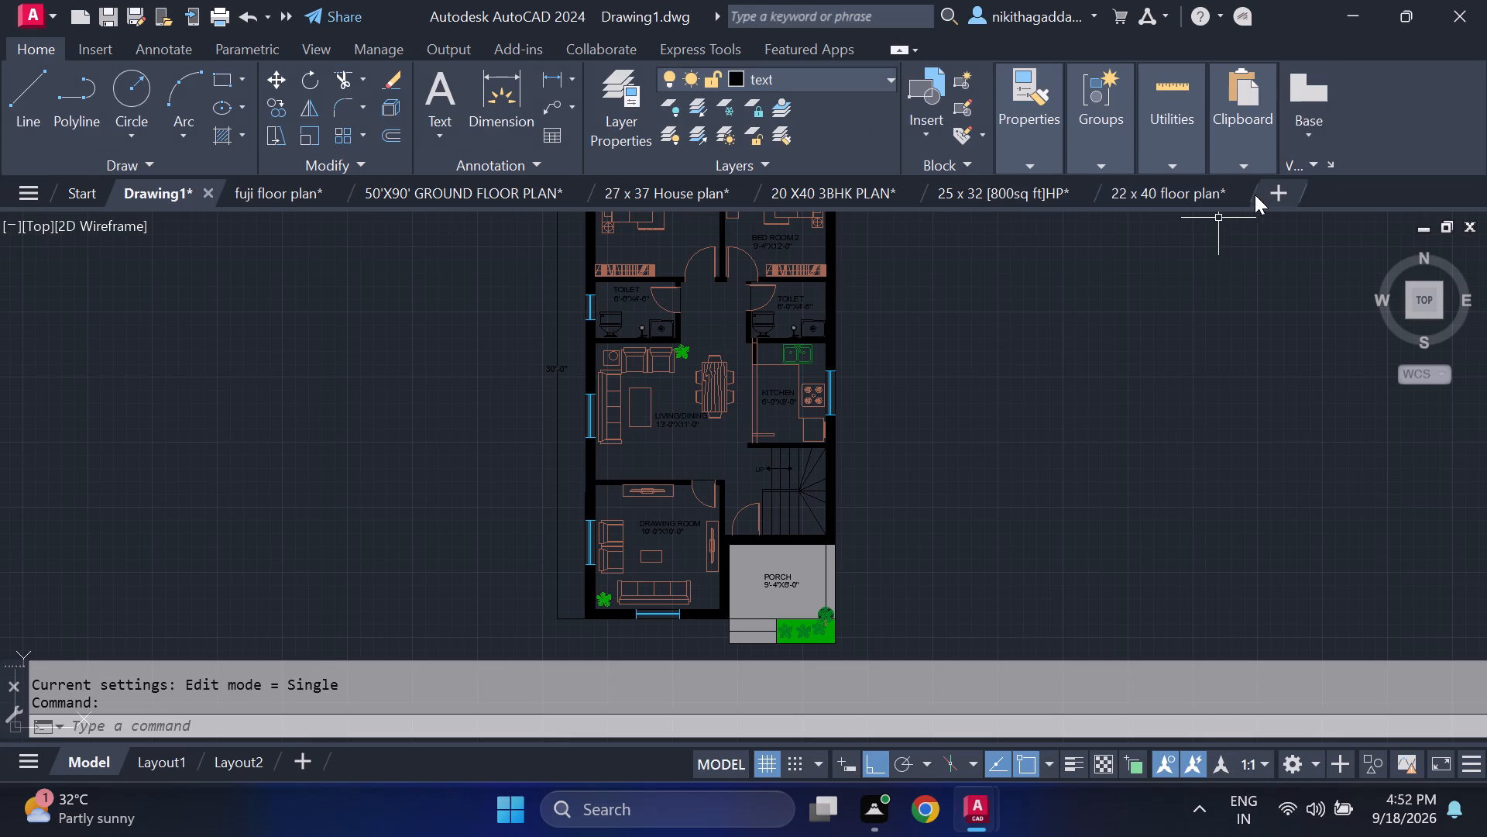
click(1241, 191)
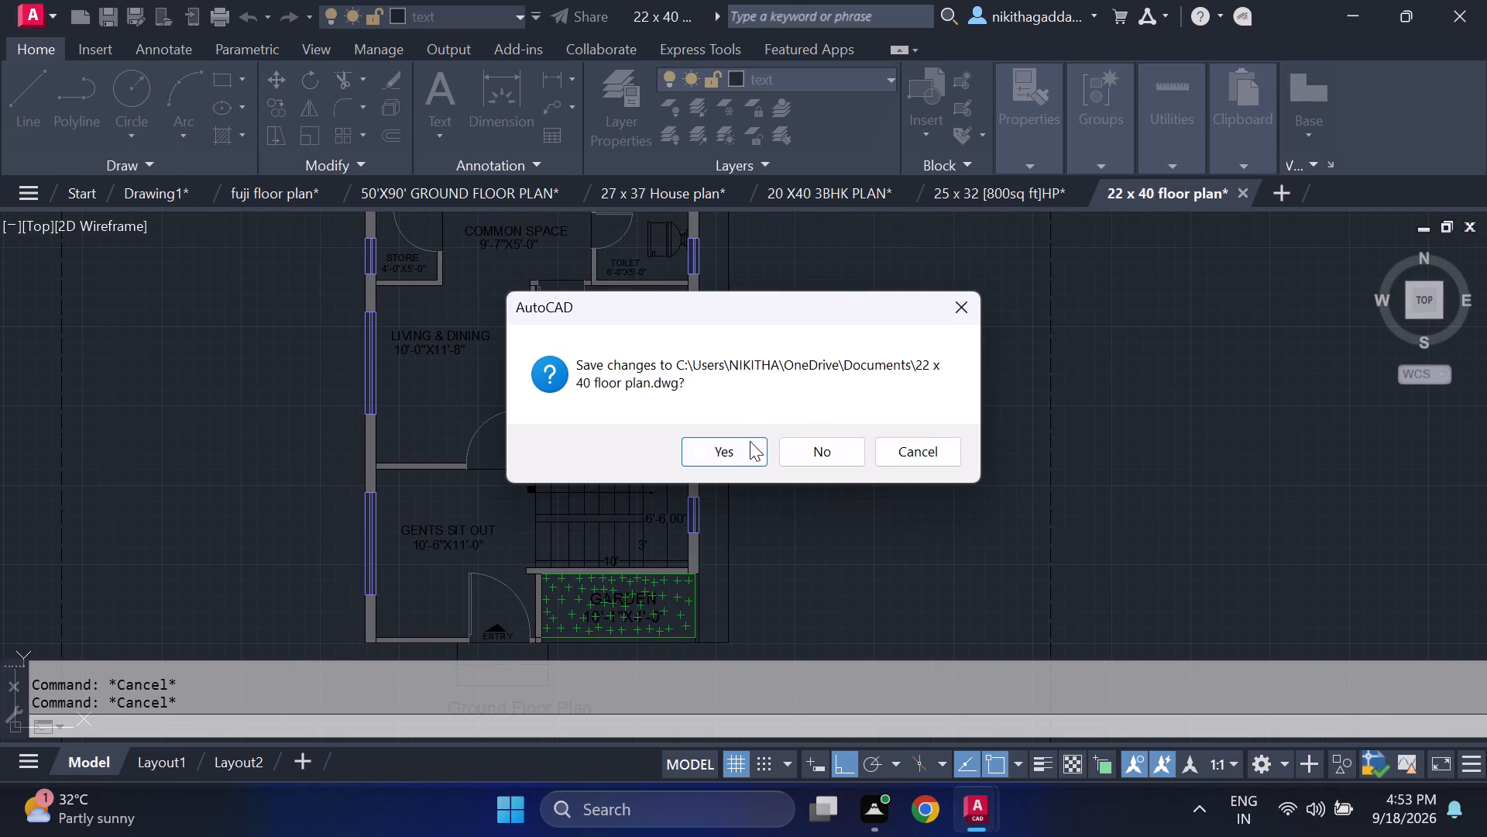
click(843, 443)
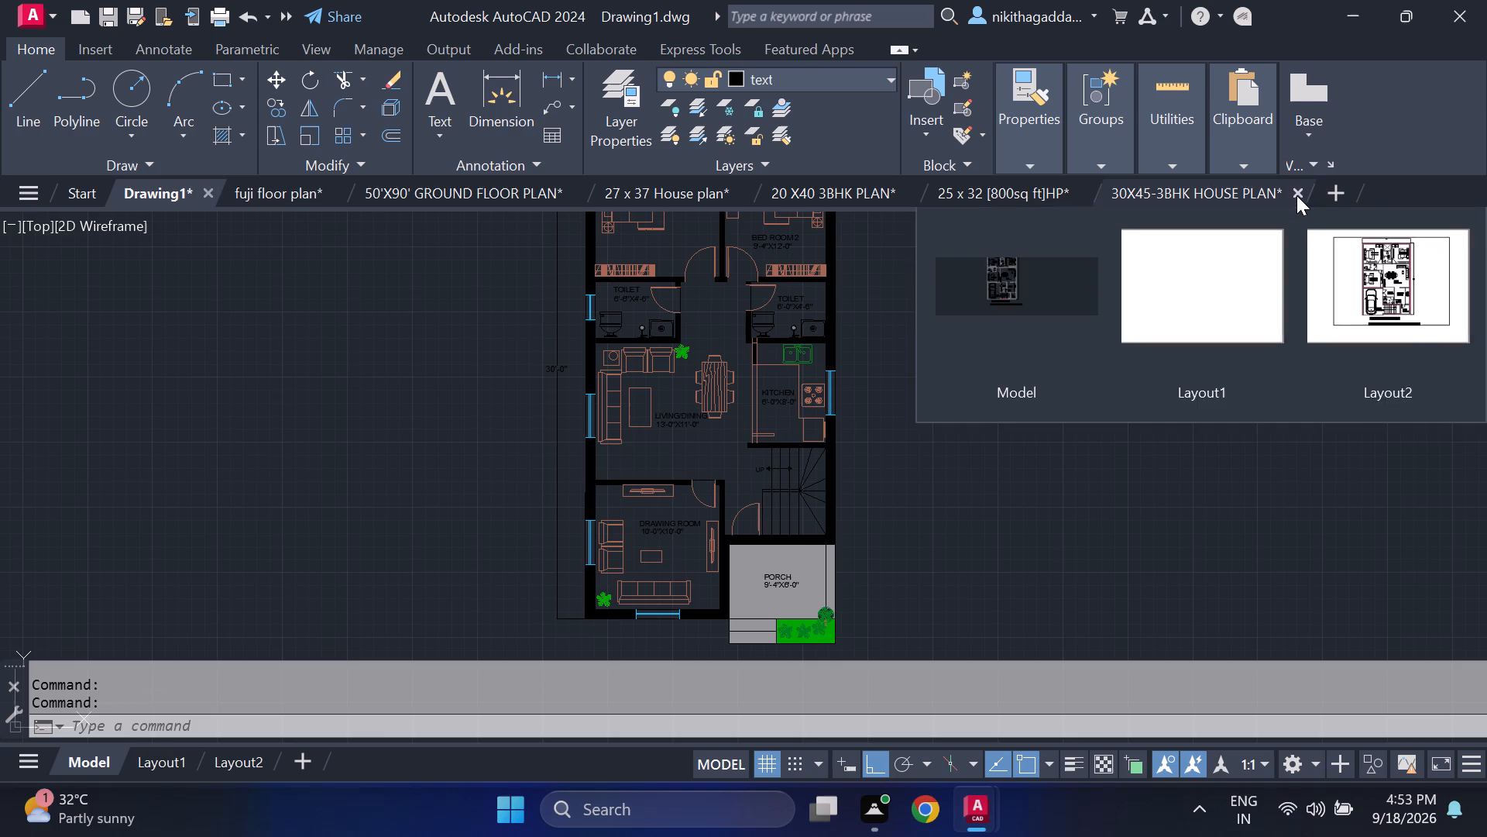
click(1296, 195)
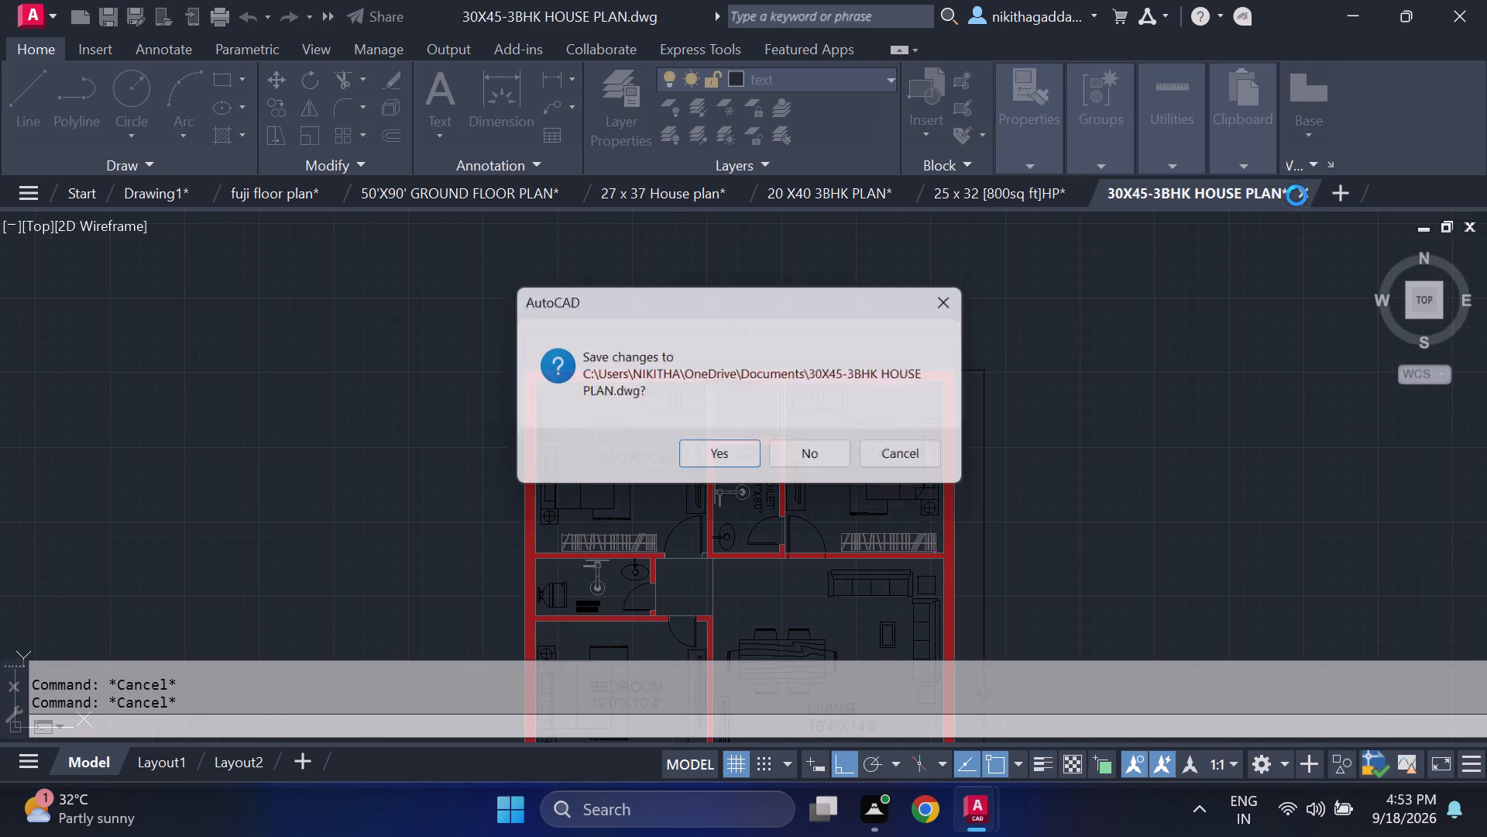
click(826, 458)
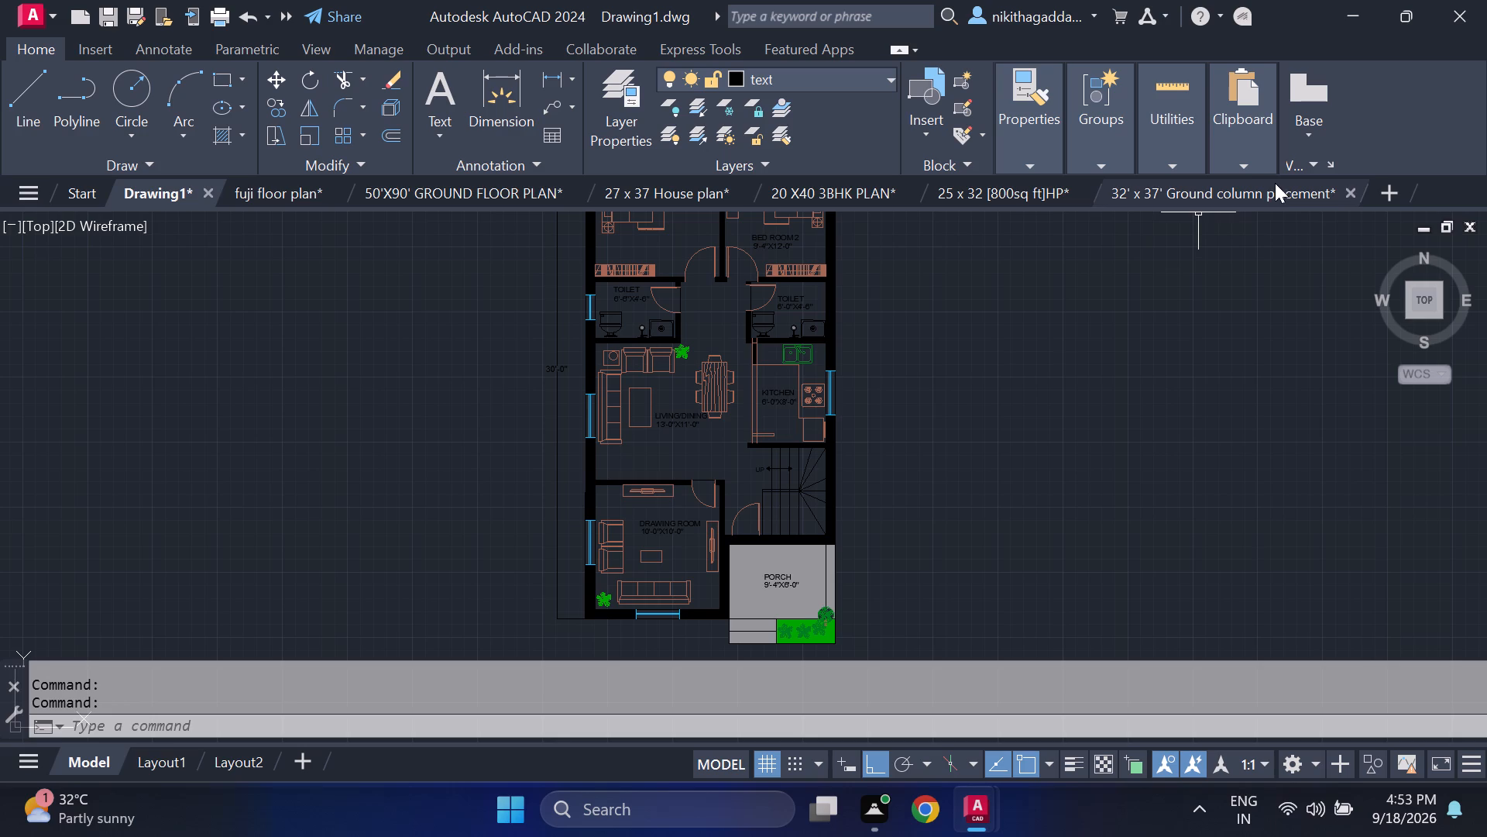
click(1348, 190)
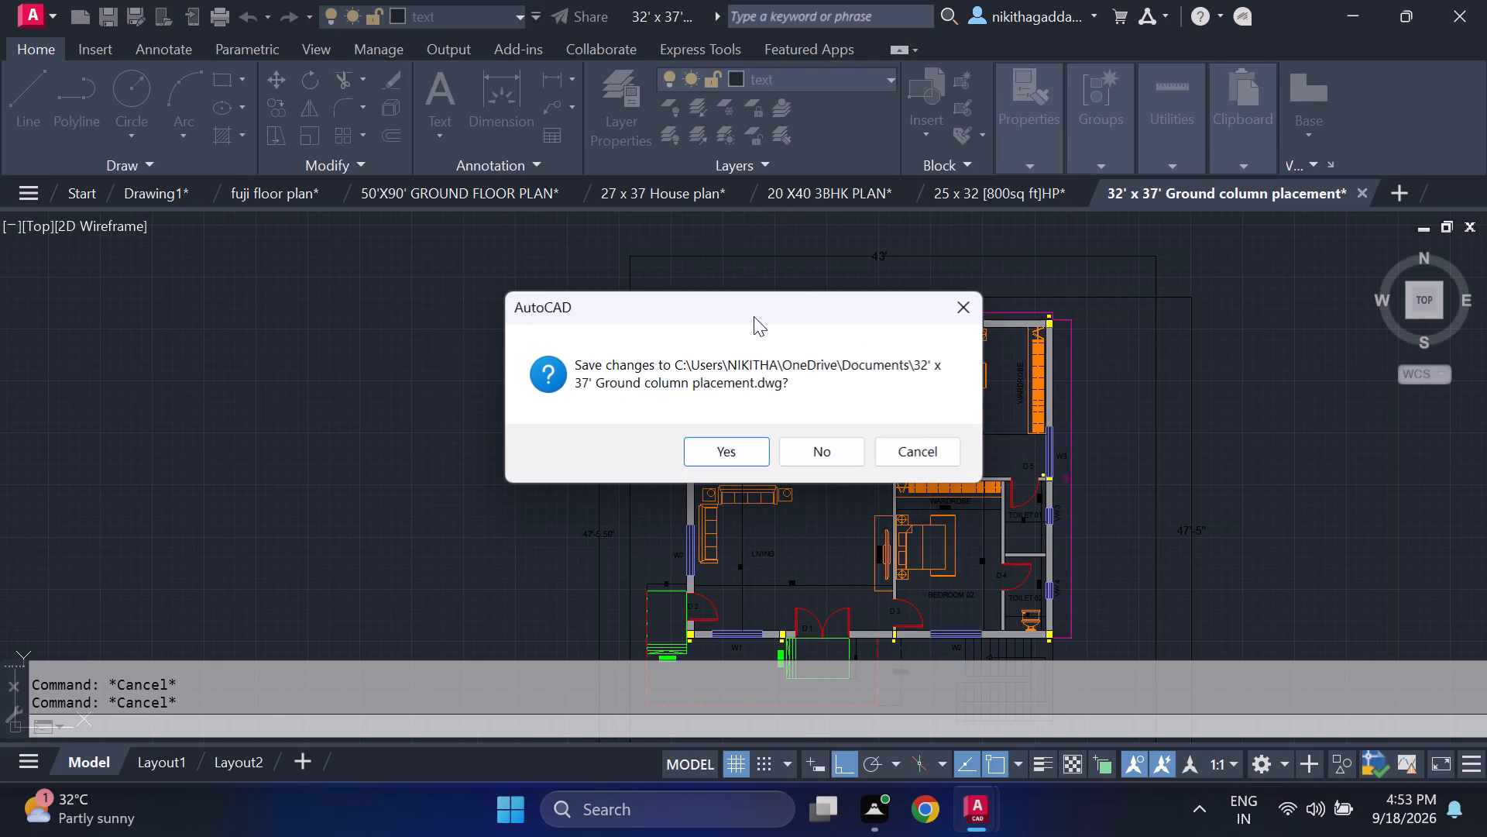
click(806, 446)
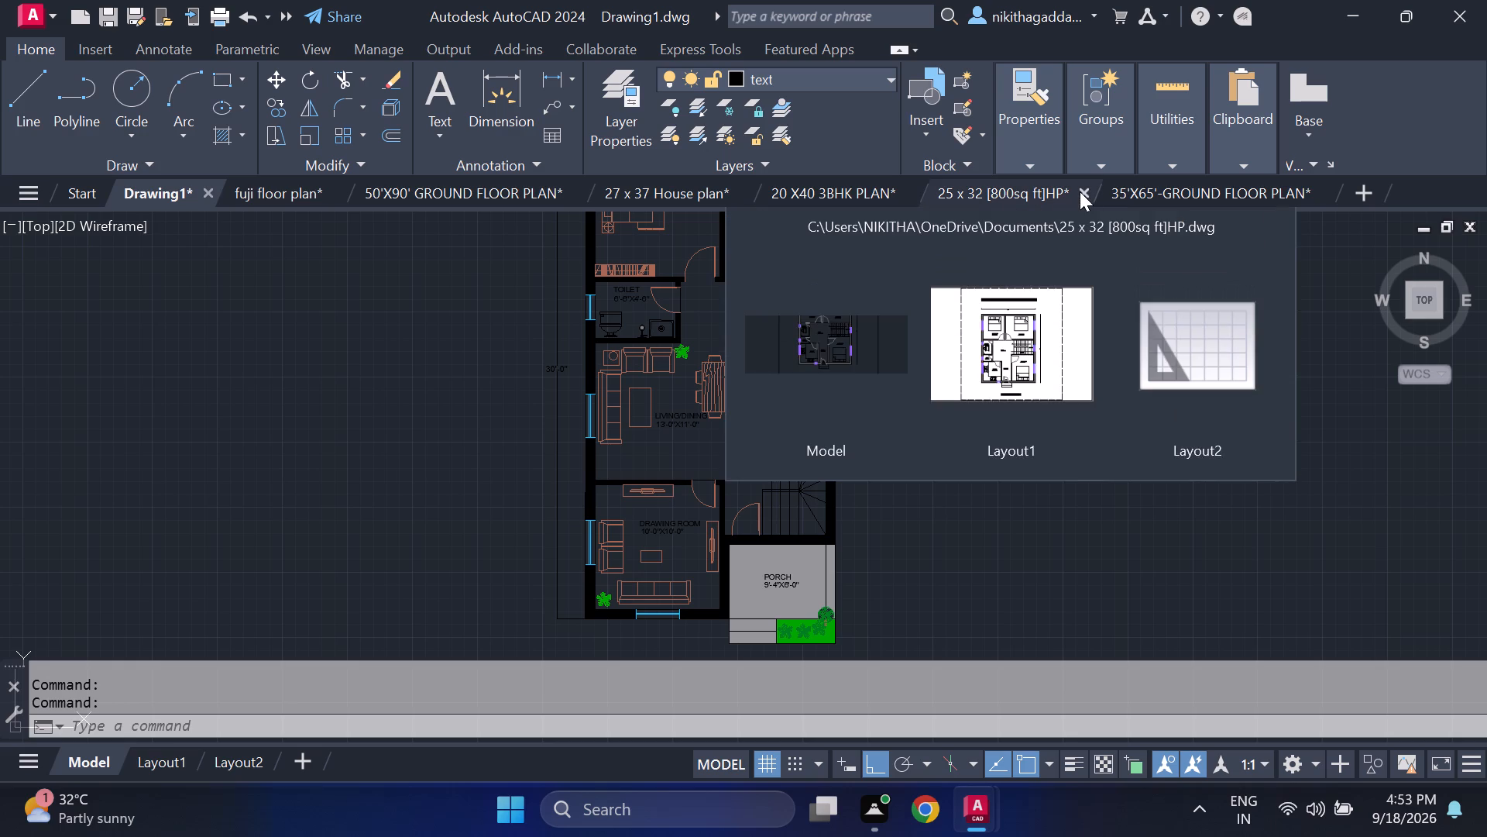
Close the 25 x 32 [800sq ft]HP, 35'X65'-GROUND FLOOR PLAN and 20 X40 3BHK PLAN drawings without saving changes.
click(1080, 191)
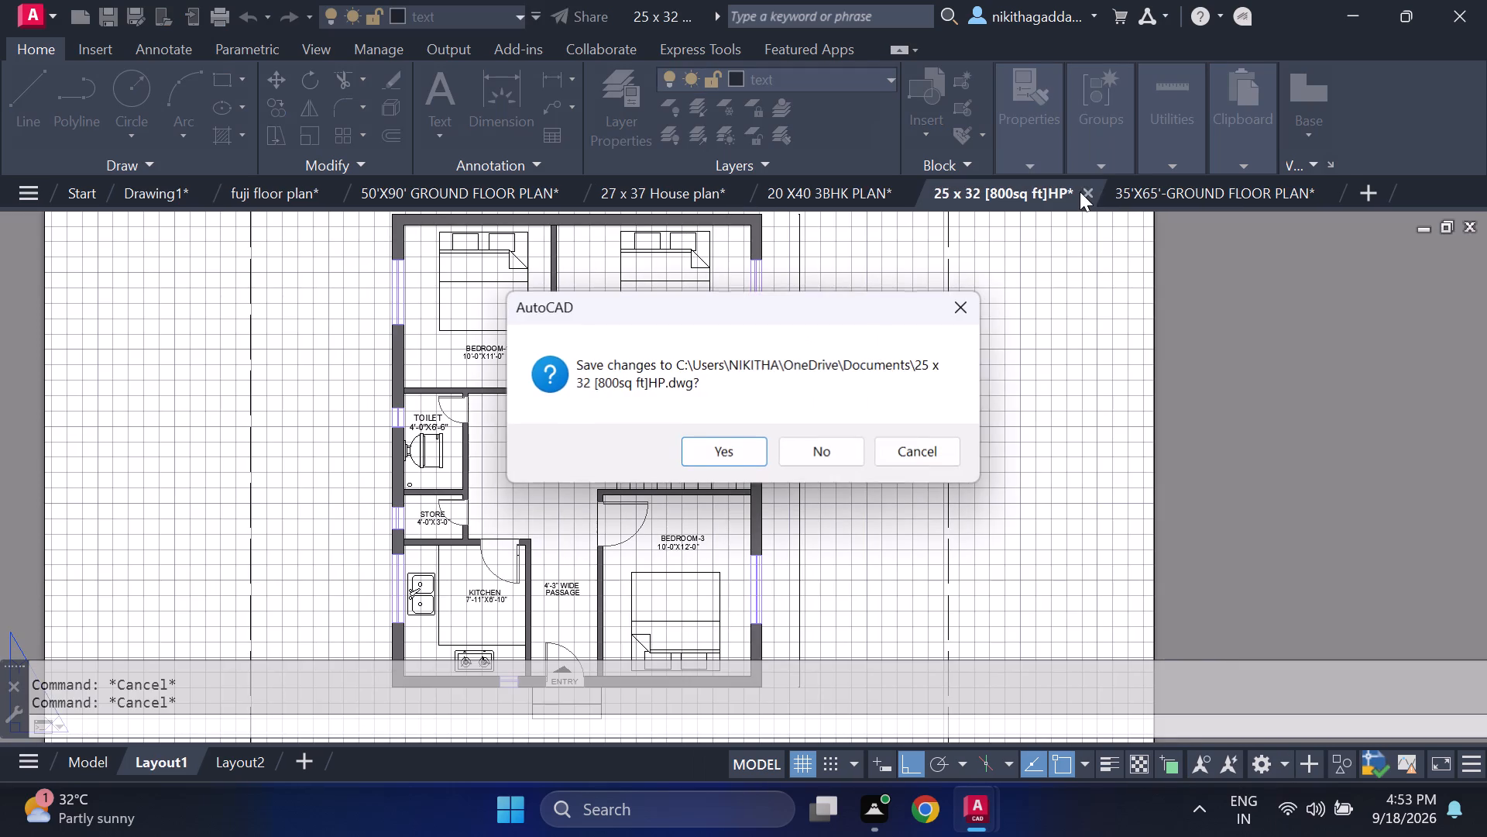
click(799, 455)
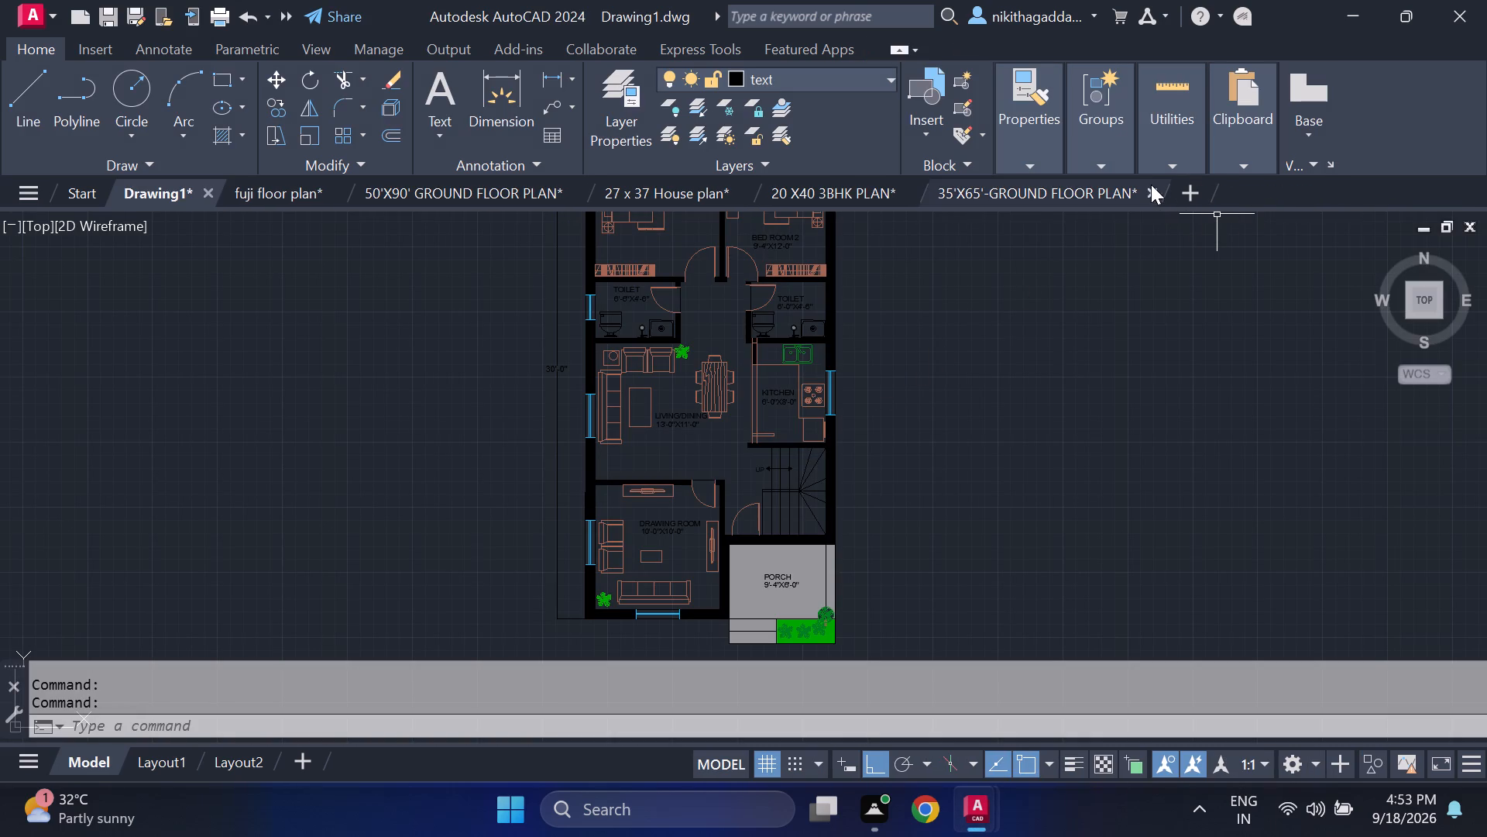
click(1150, 189)
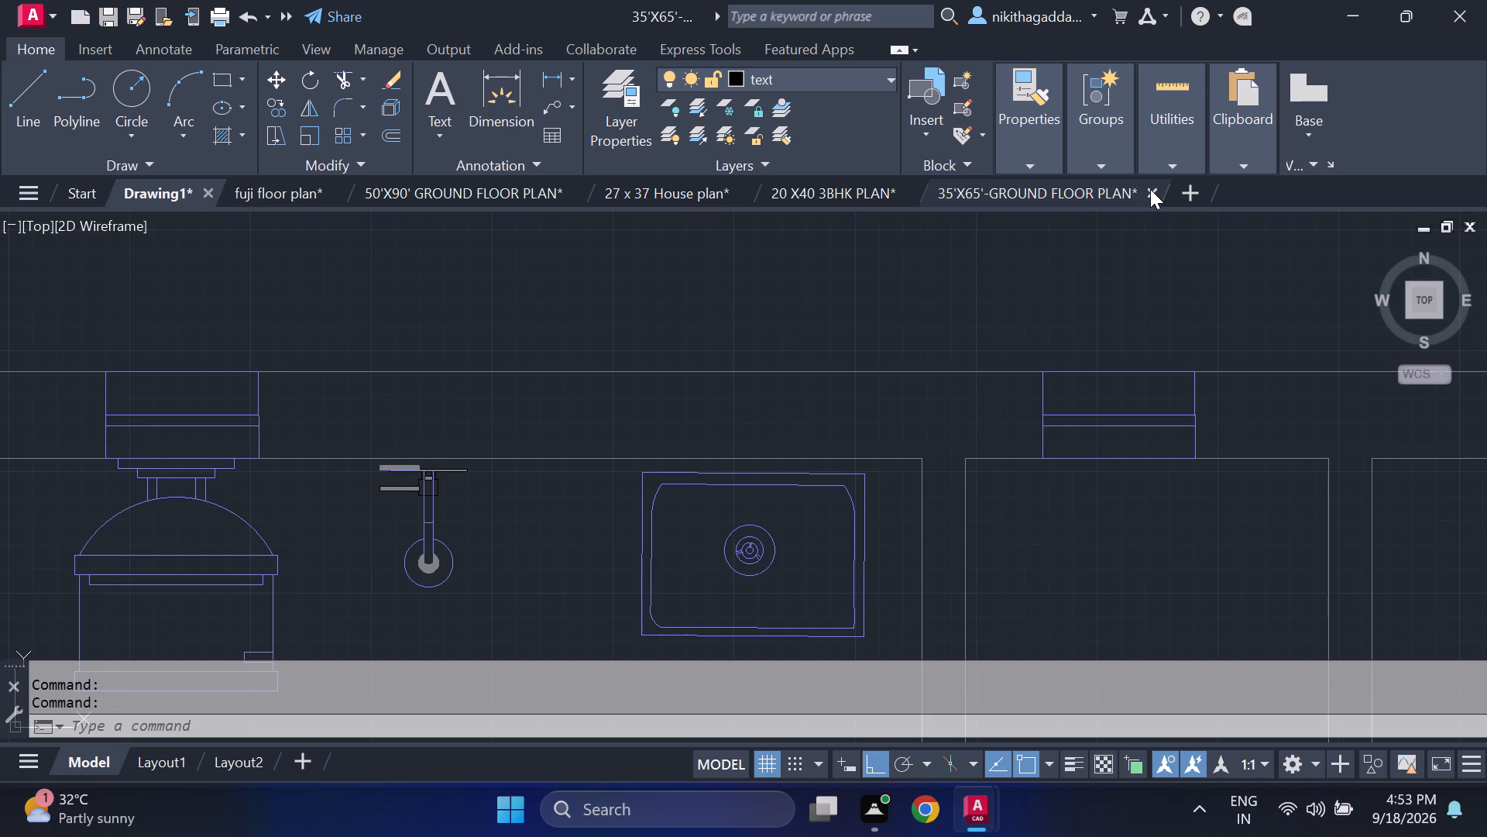
click(781, 456)
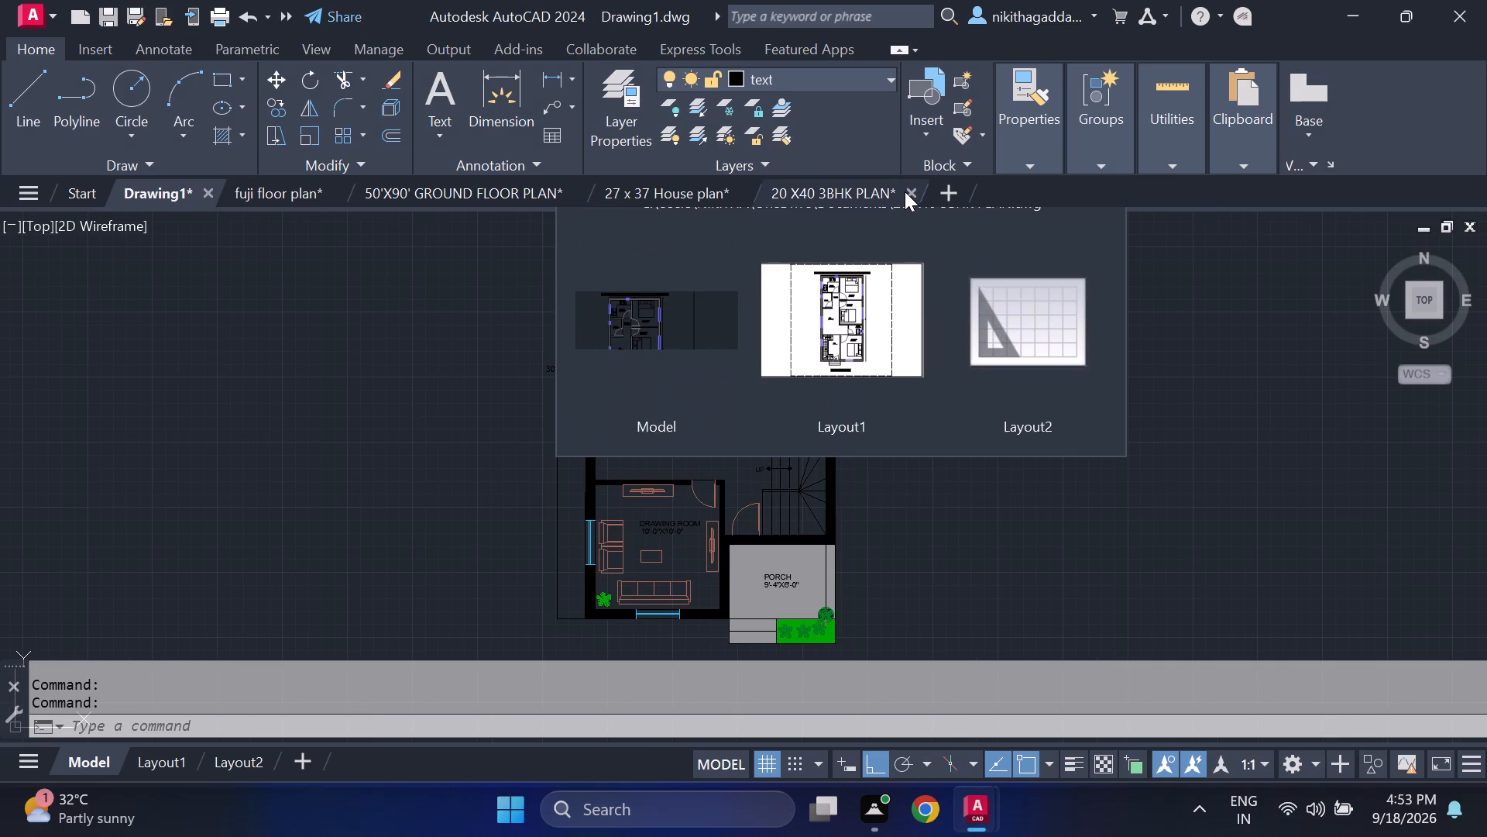
click(905, 191)
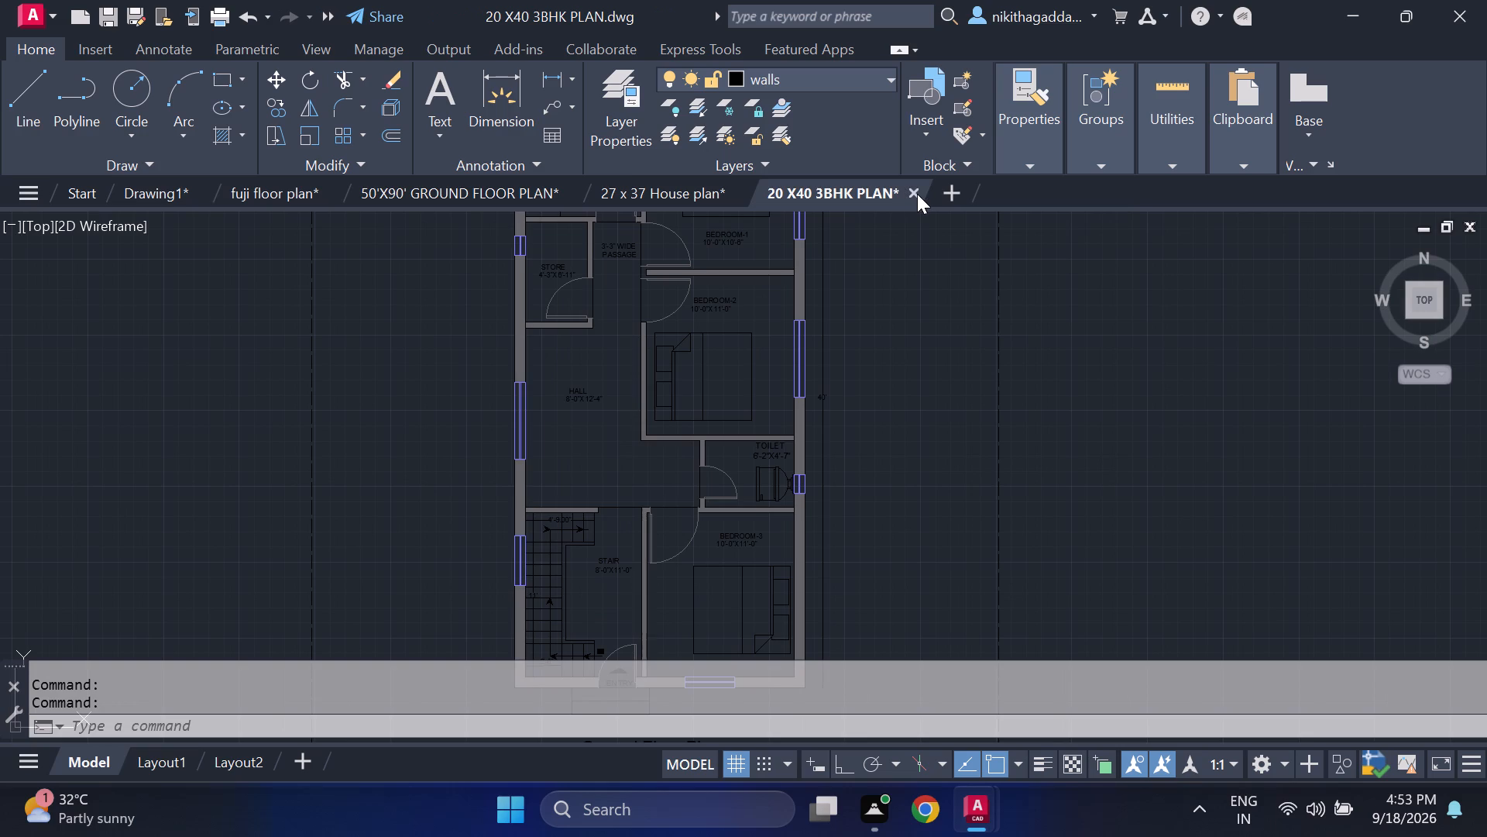
click(917, 194)
click(836, 453)
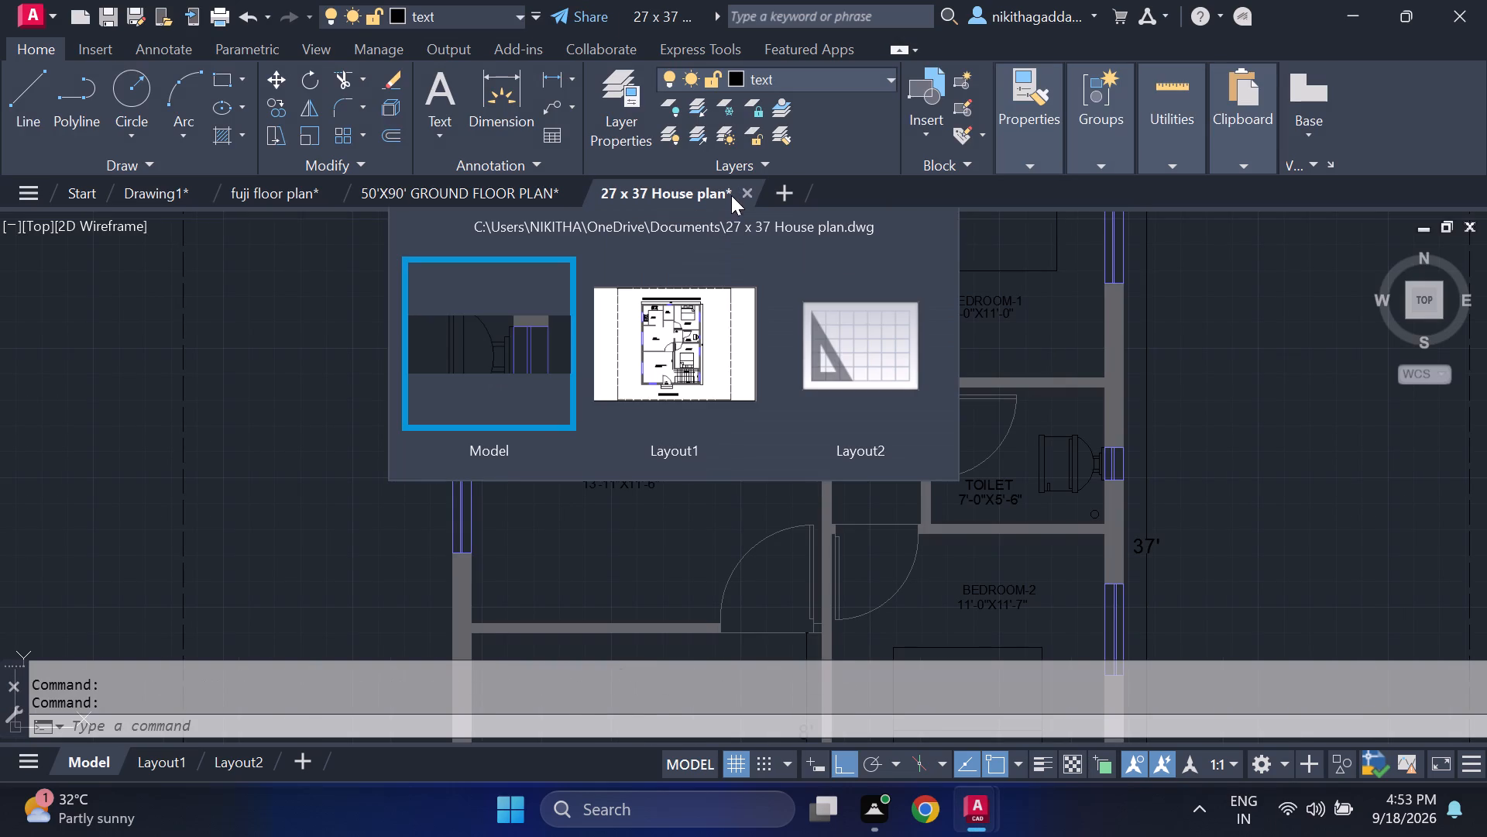
Close the 27 x 37 House plan, 50'X90' GROUND FLOOR PLAN and fuji floor plan drawings without saving changes.
click(747, 188)
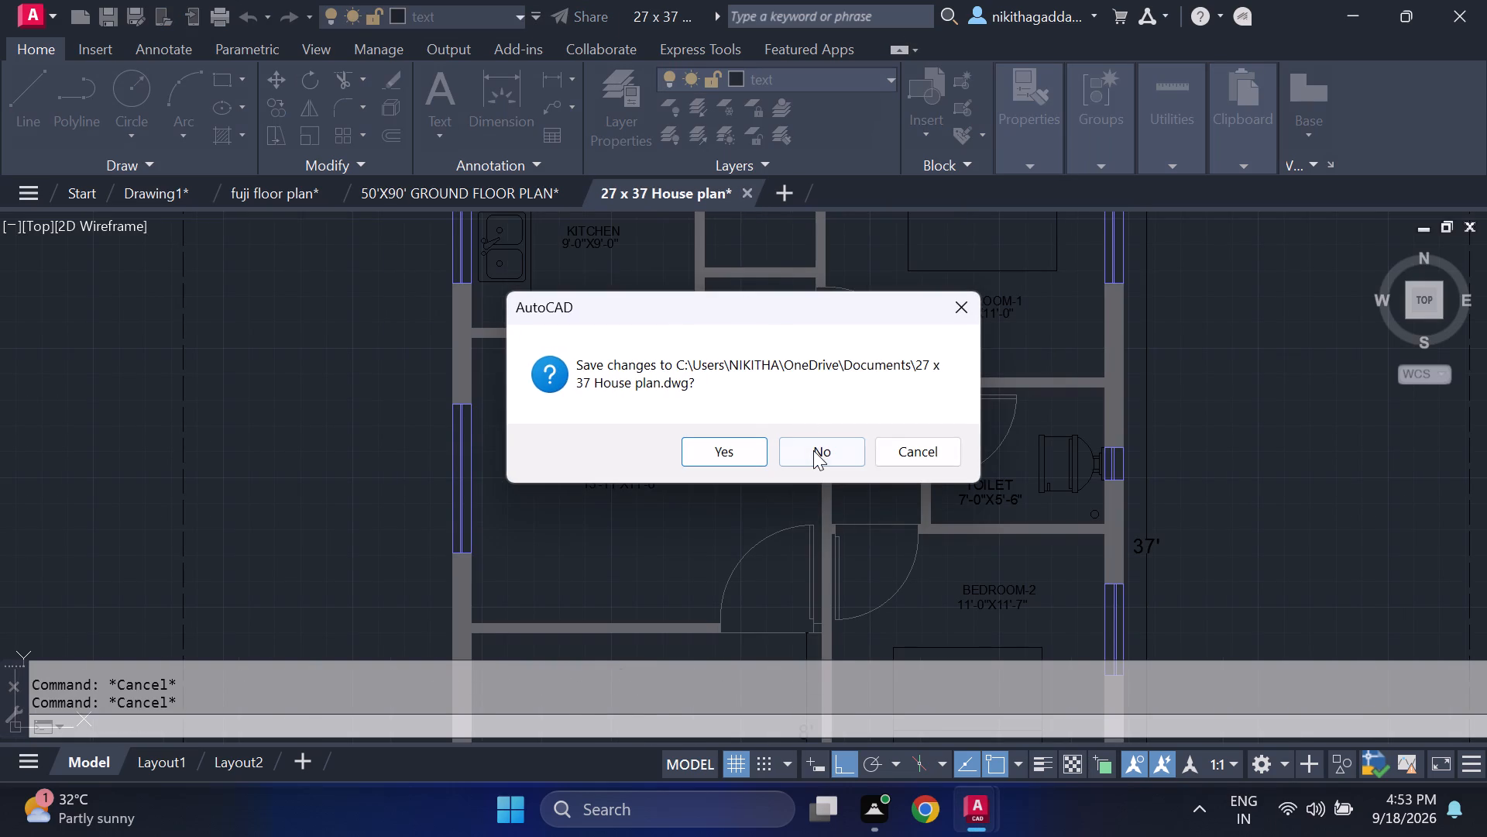
click(813, 450)
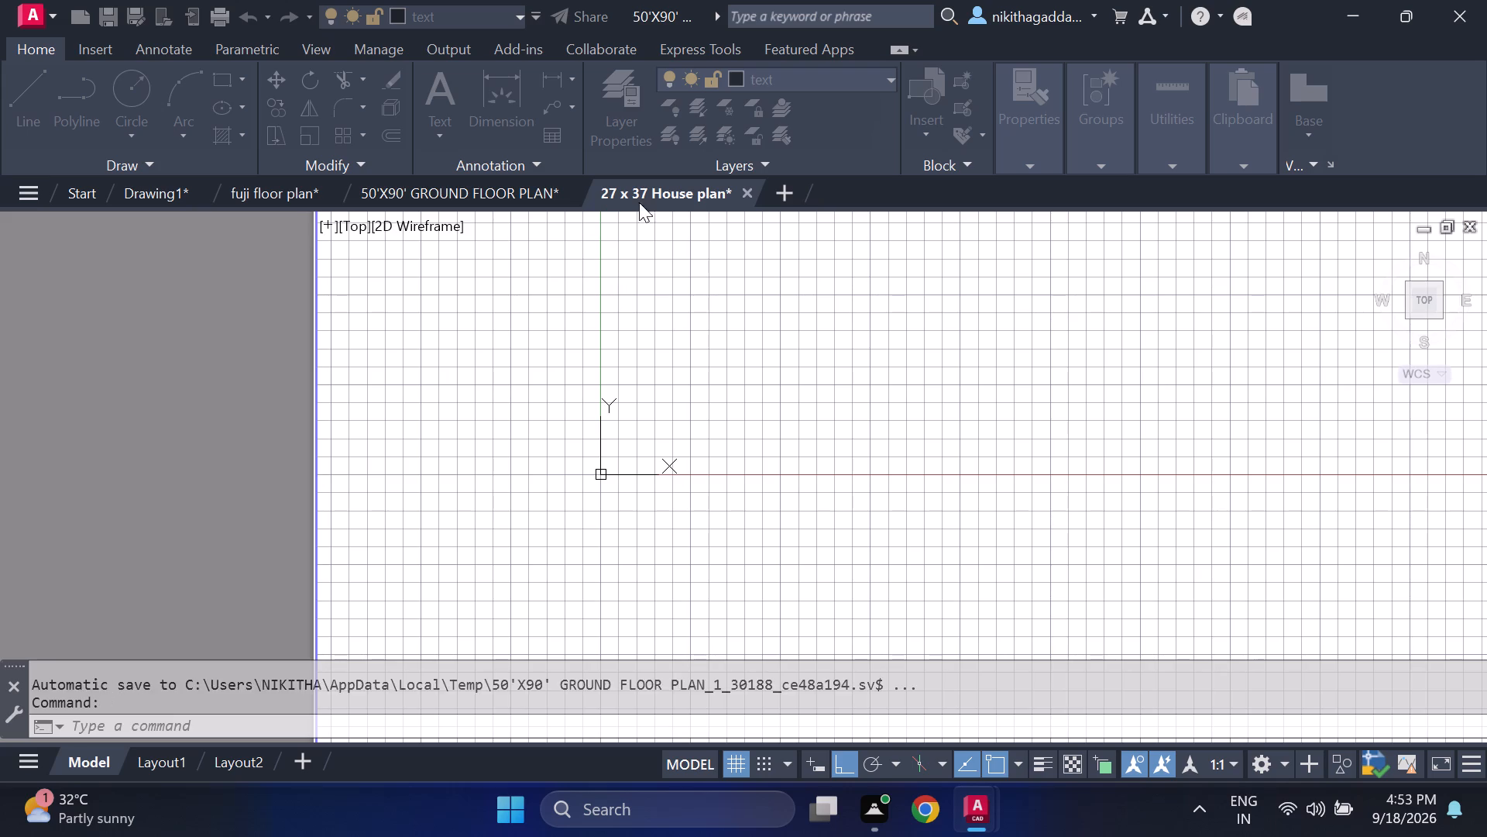
click(585, 191)
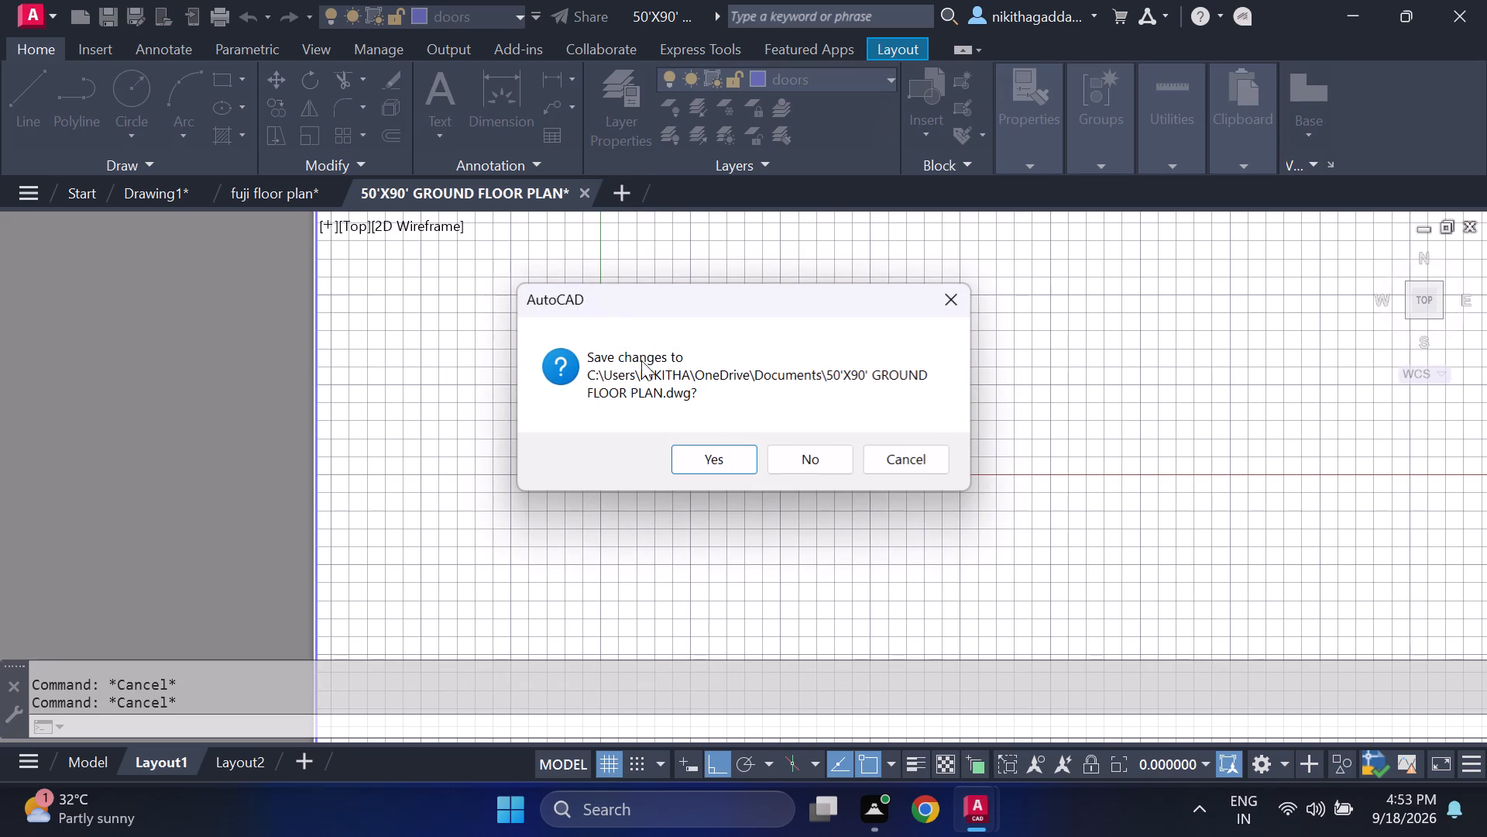
click(776, 459)
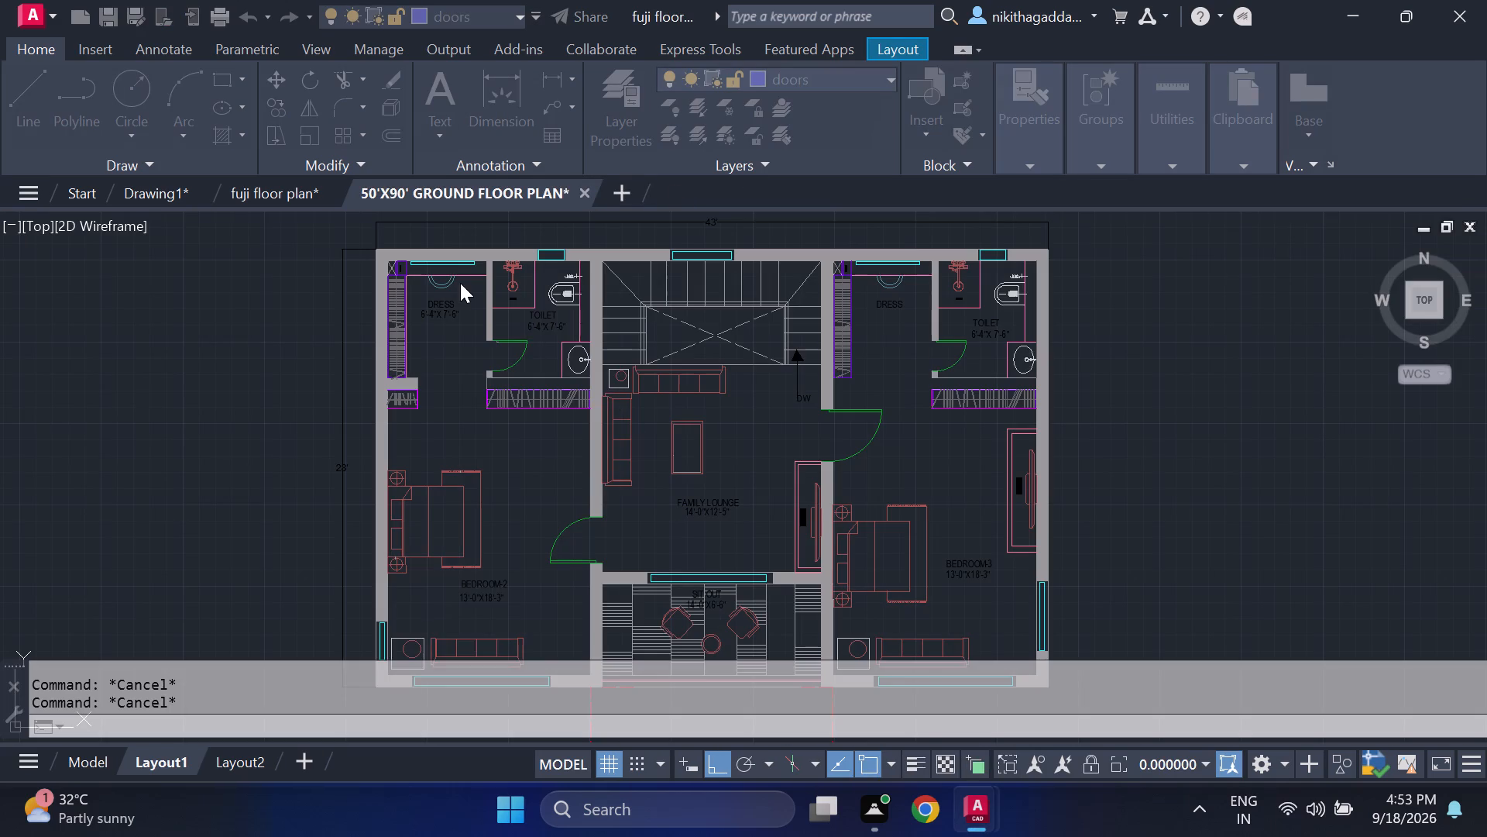
click(340, 190)
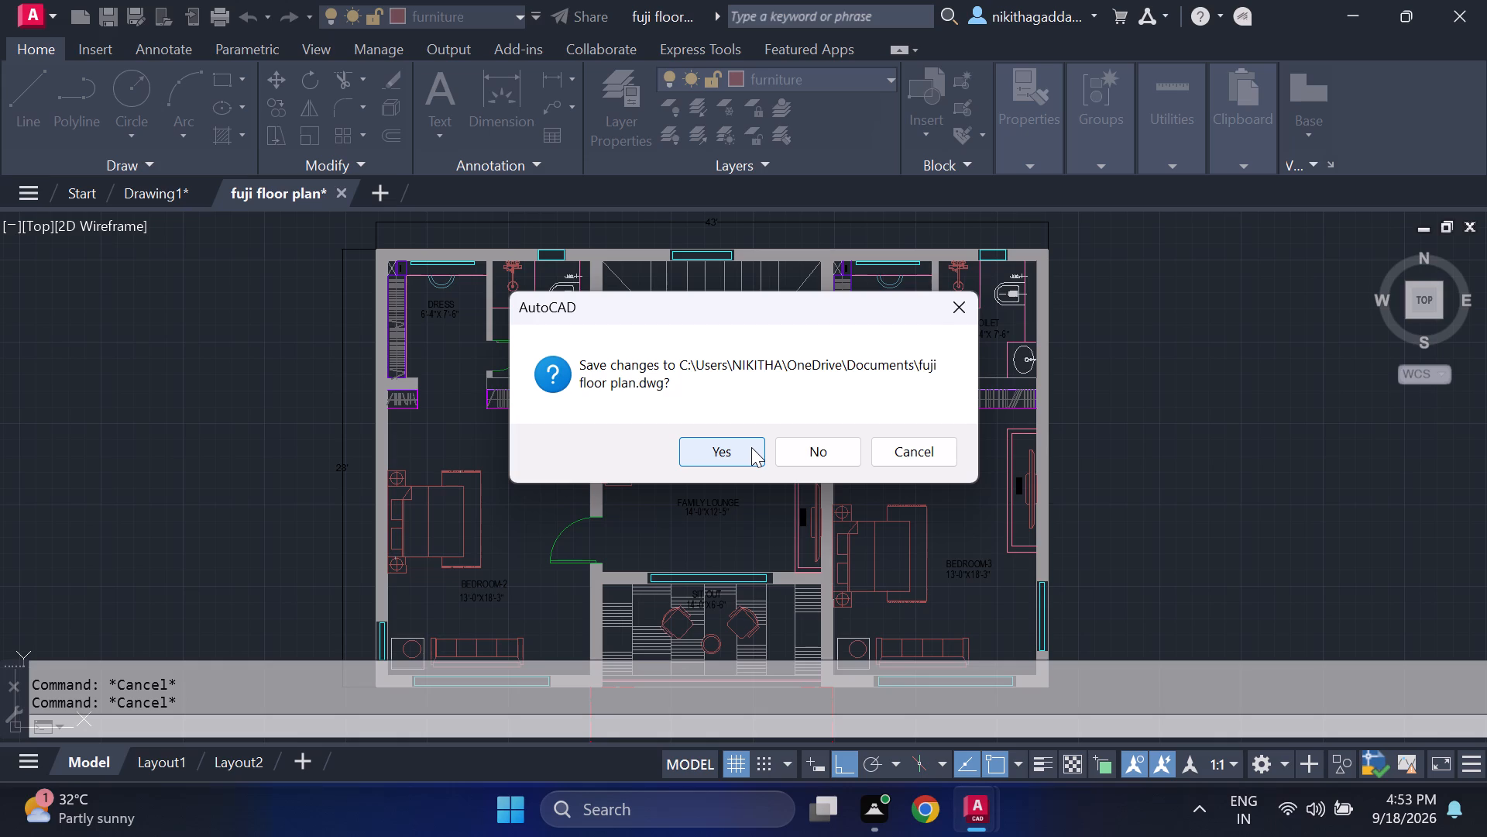
click(798, 446)
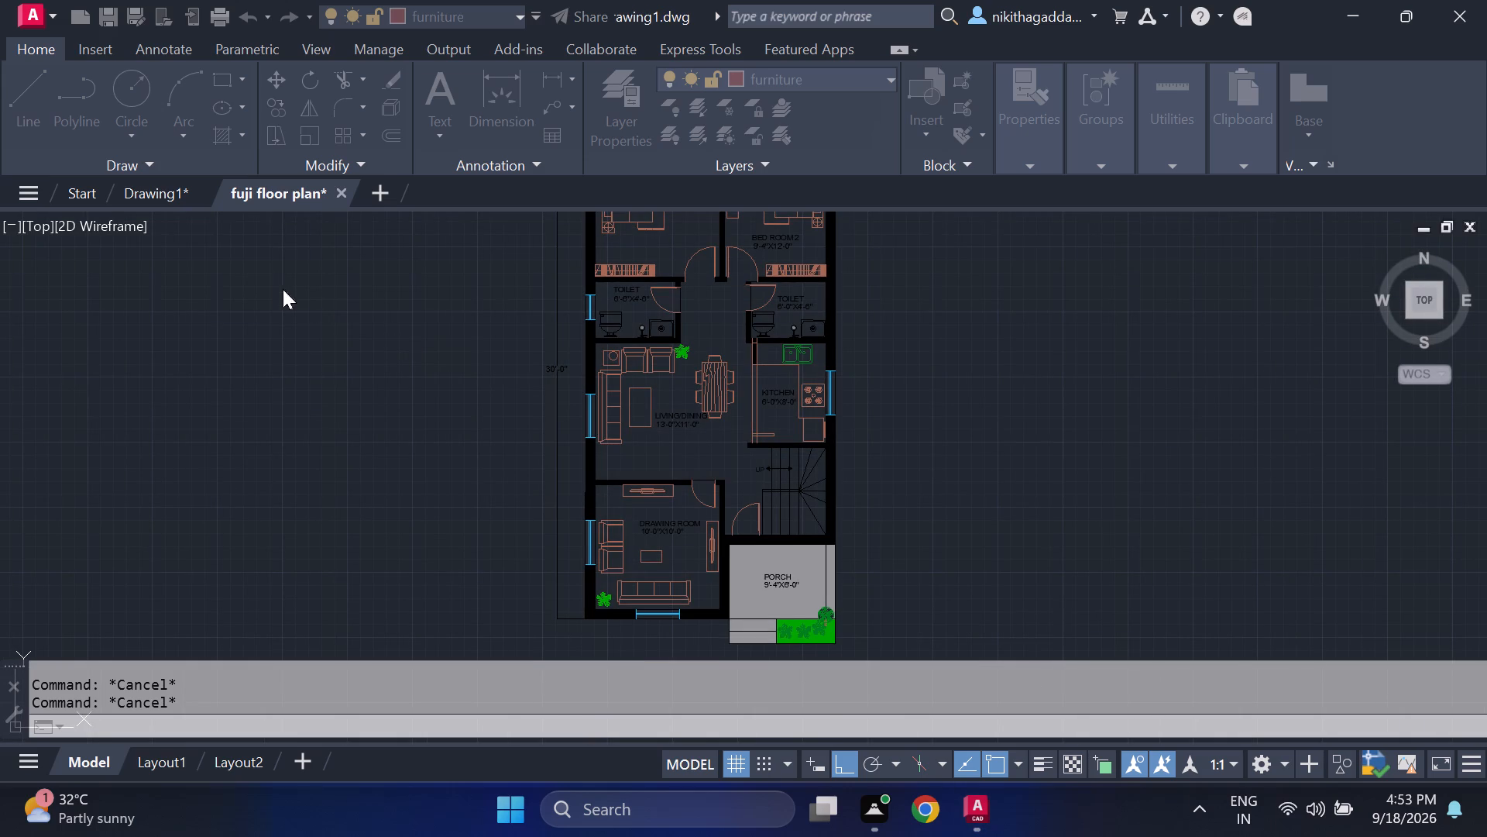
Examine the whole floor plan in Drawing1, from the porch and drawing room up to the bedrooms.
scroll(425, 457, down, 1)
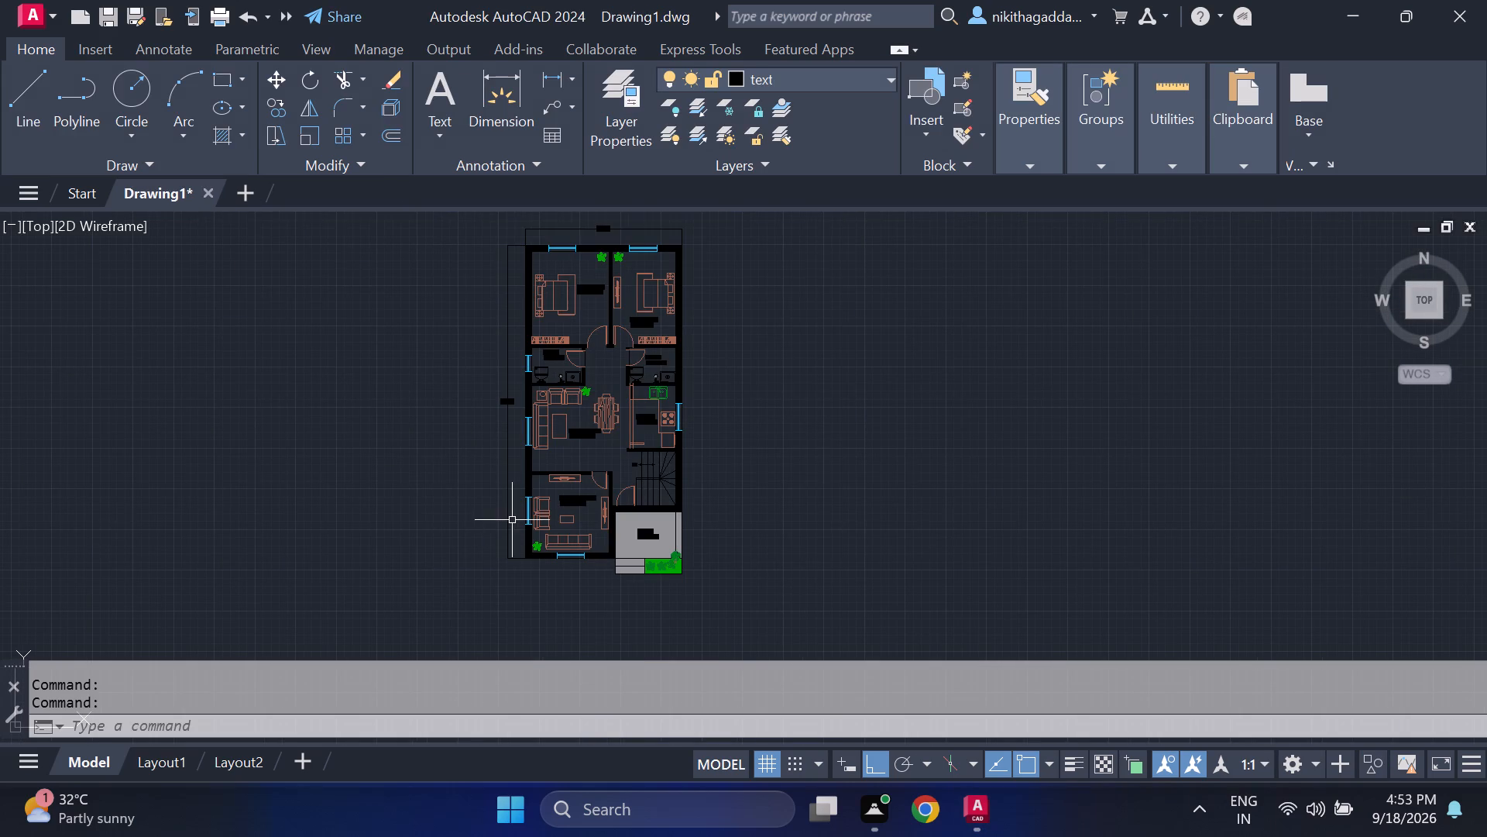
scroll(605, 523, up, 2)
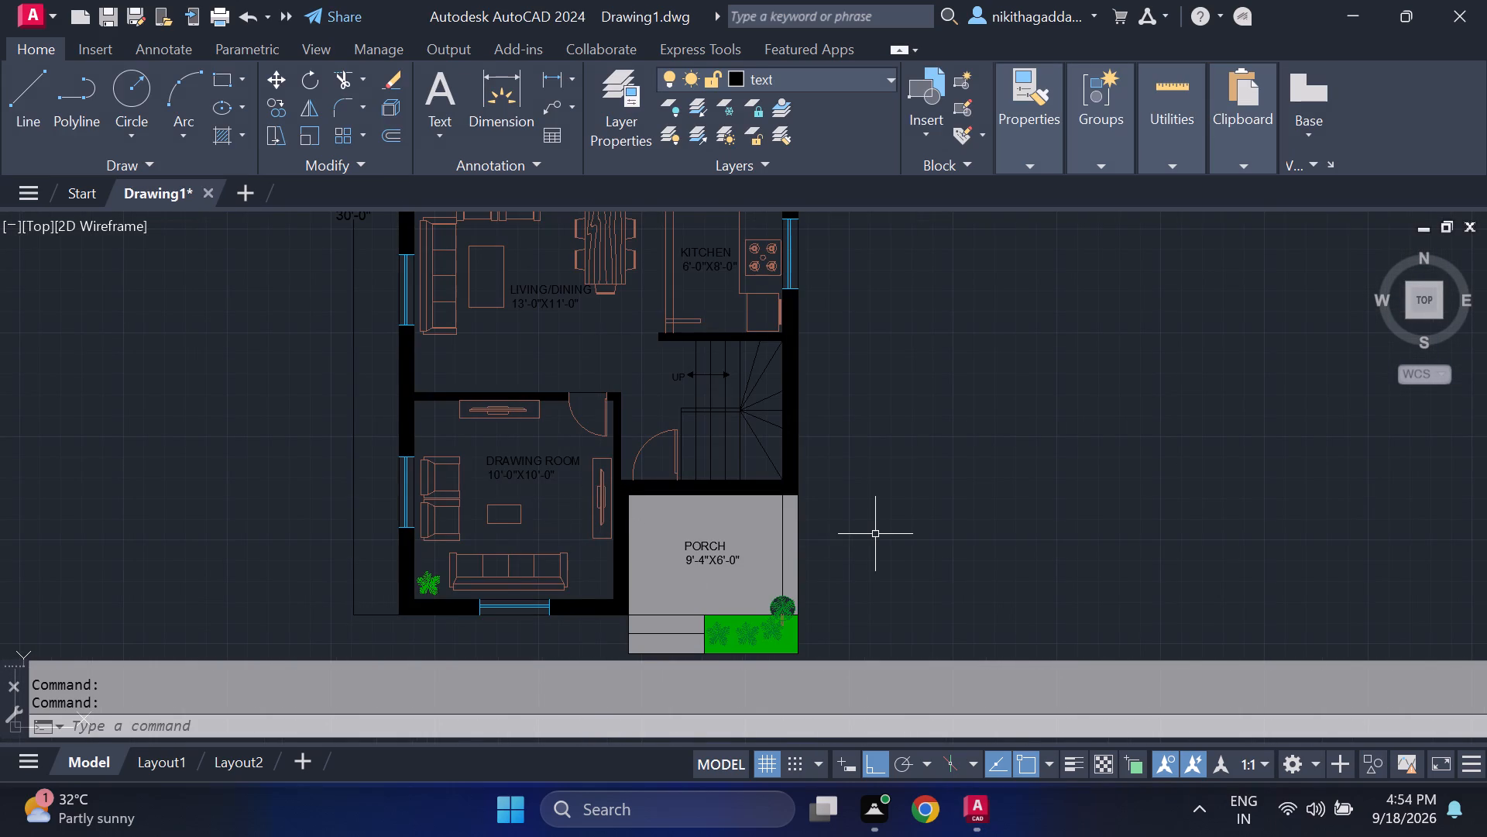
middle_drag(881, 532, 854, 381)
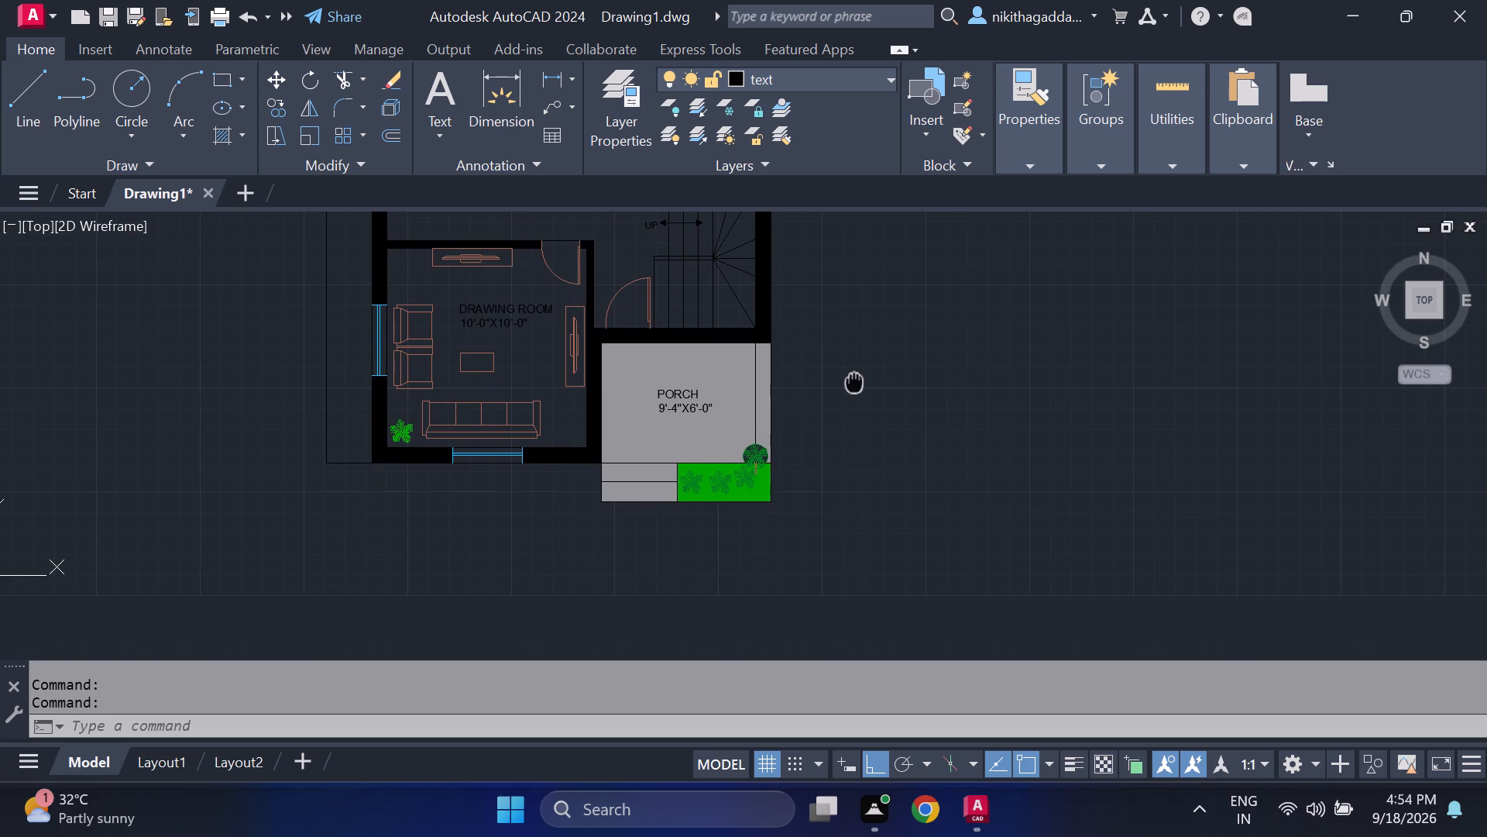
middle_drag(854, 381, 922, 588)
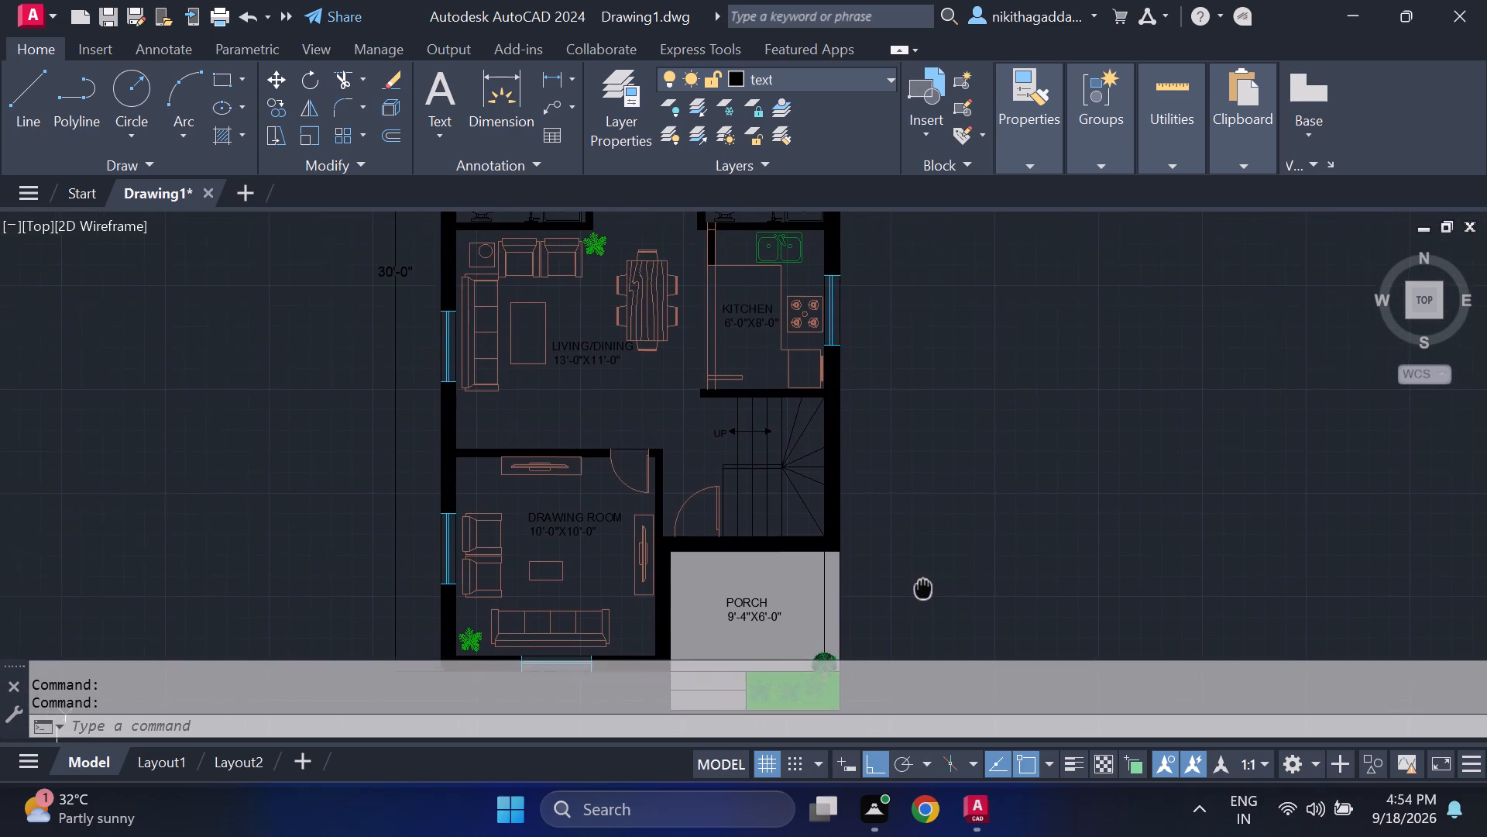
middle_drag(922, 588, 852, 447)
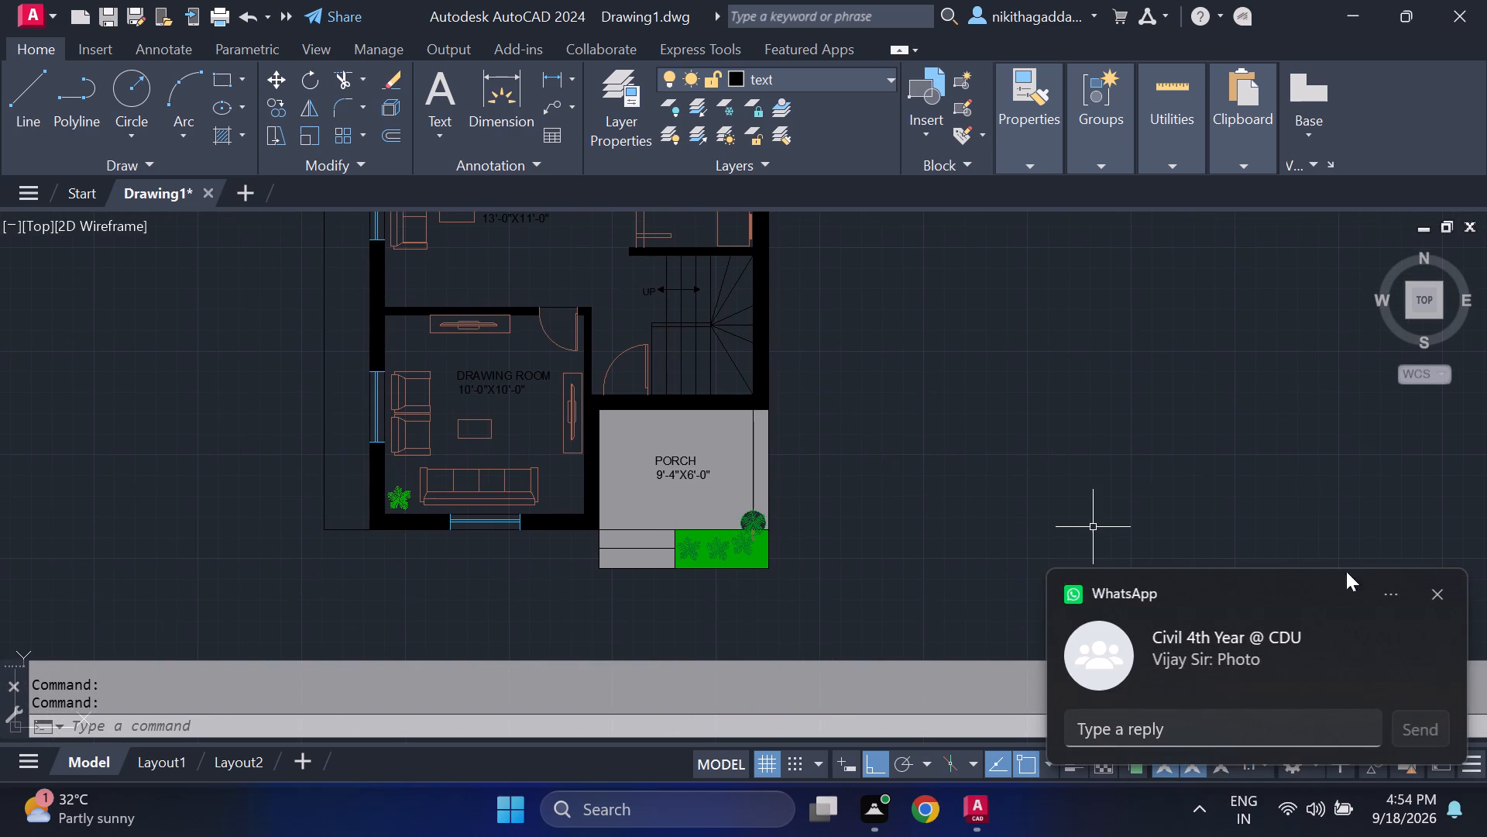
click(1438, 595)
scroll(937, 425, down, 1)
middle_drag(899, 408, 898, 410)
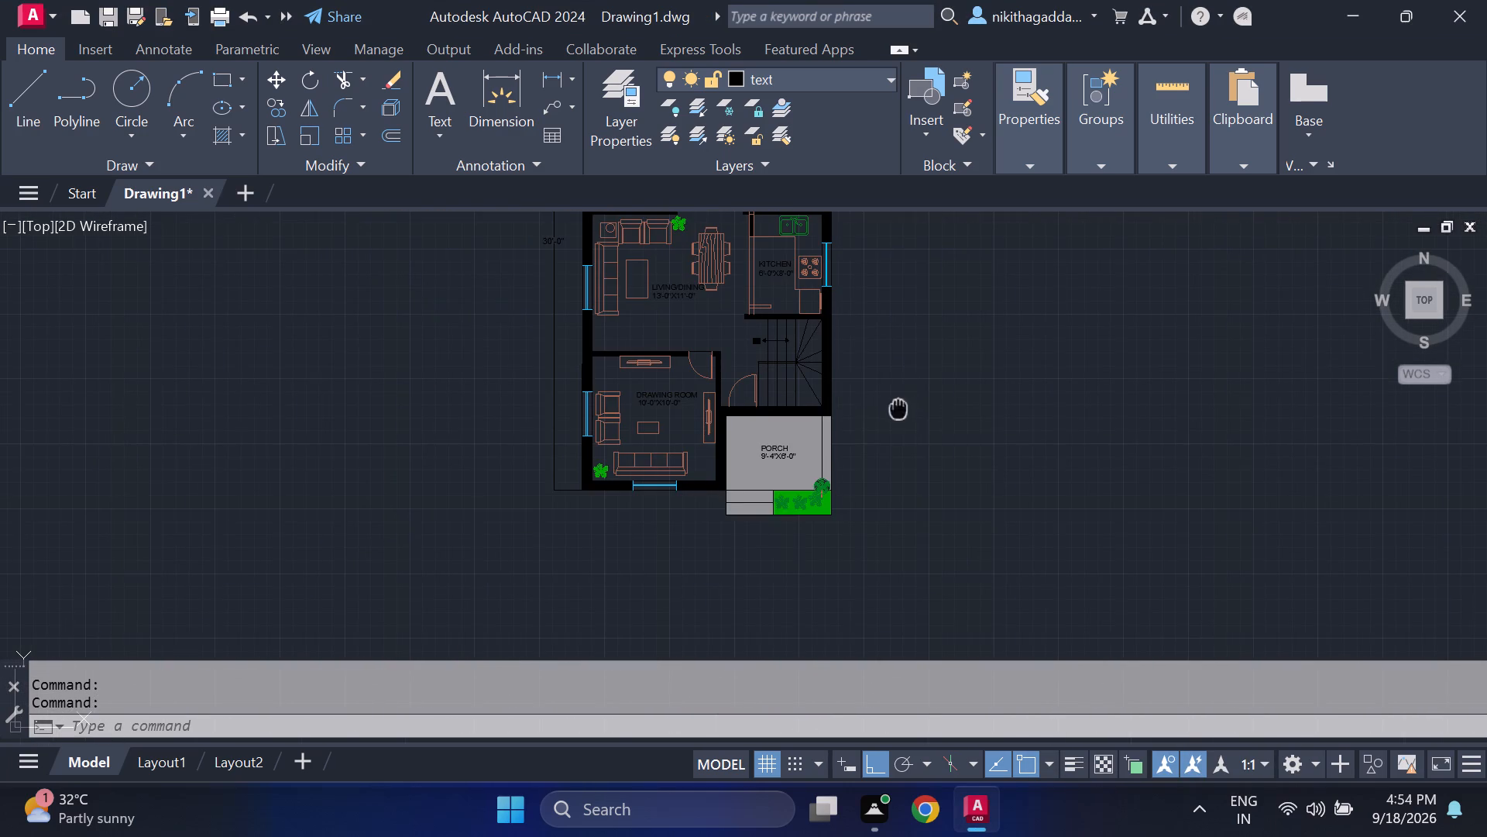
middle_drag(898, 410, 834, 564)
scroll(510, 403, up, 1)
scroll(619, 428, down, 2)
scroll(660, 225, up, 2)
scroll(977, 410, down, 1)
middle_drag(972, 422, 824, 284)
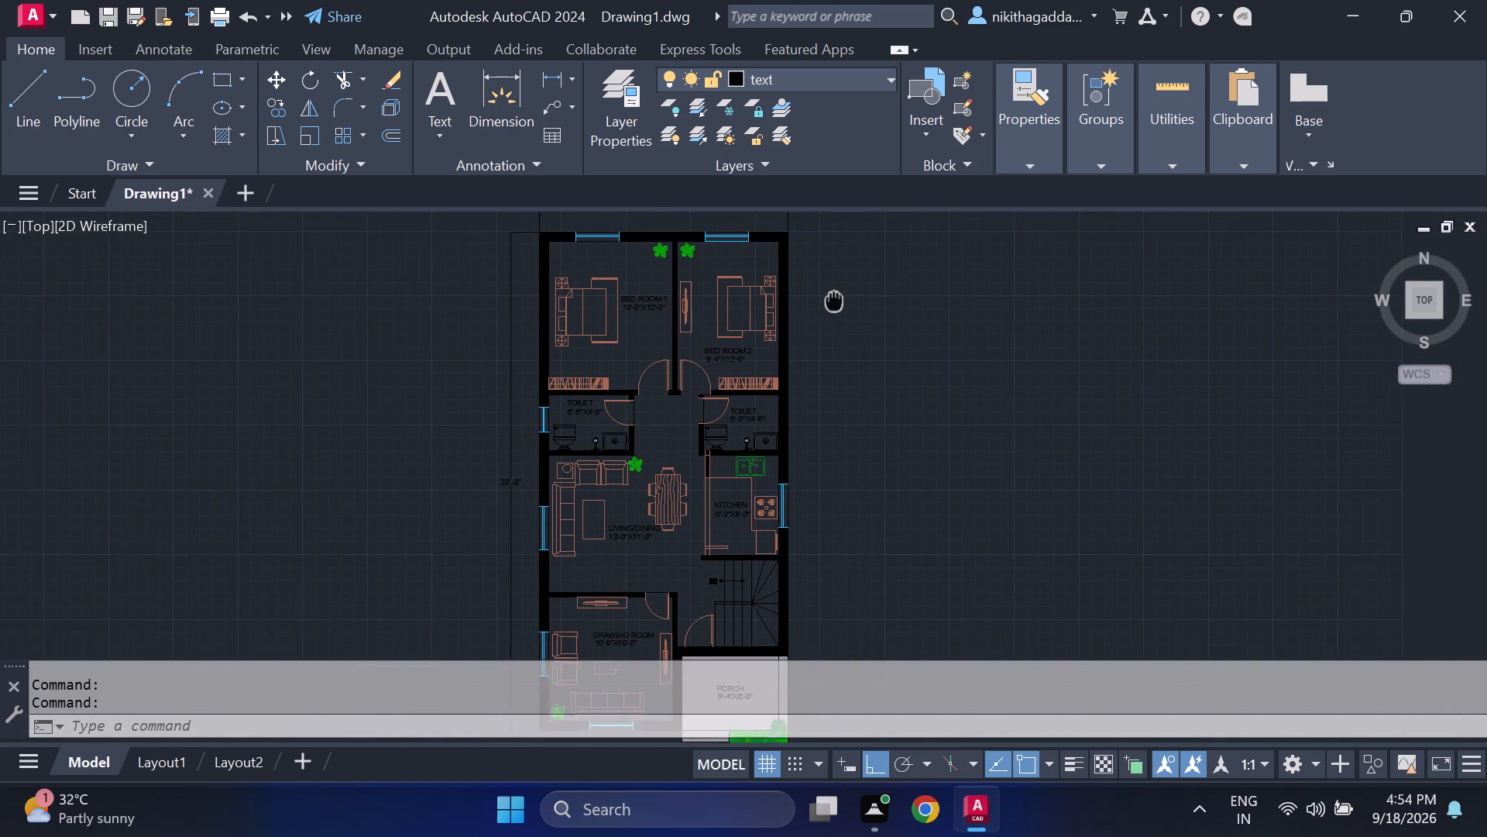
middle_drag(824, 284, 822, 284)
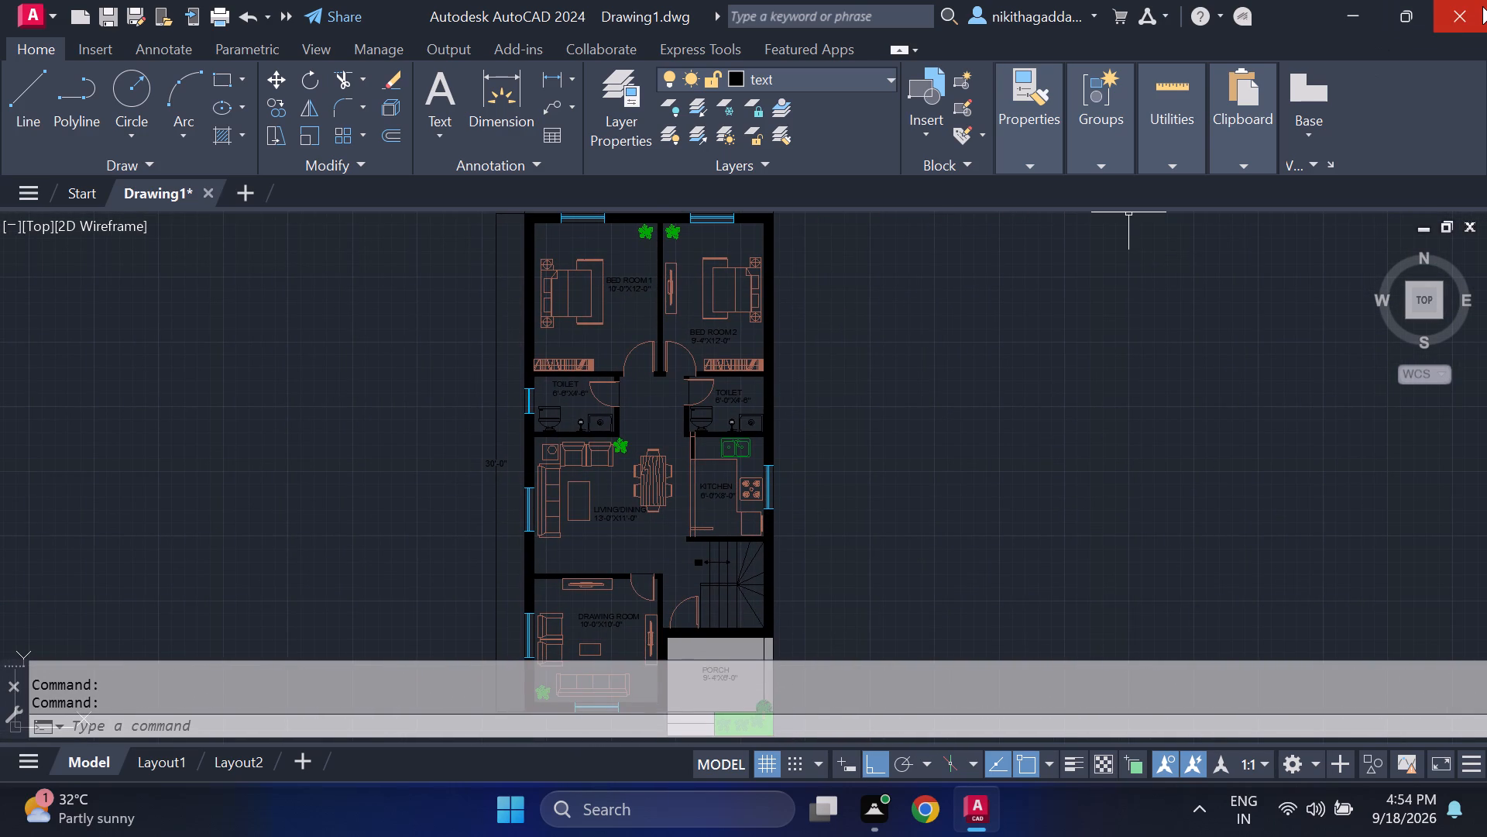
Quit the program, saving Drawing1 in Documents as 20'X30'-HOUSE PLAN in AutoCAD 2018 Drawing format.
click(1480, 8)
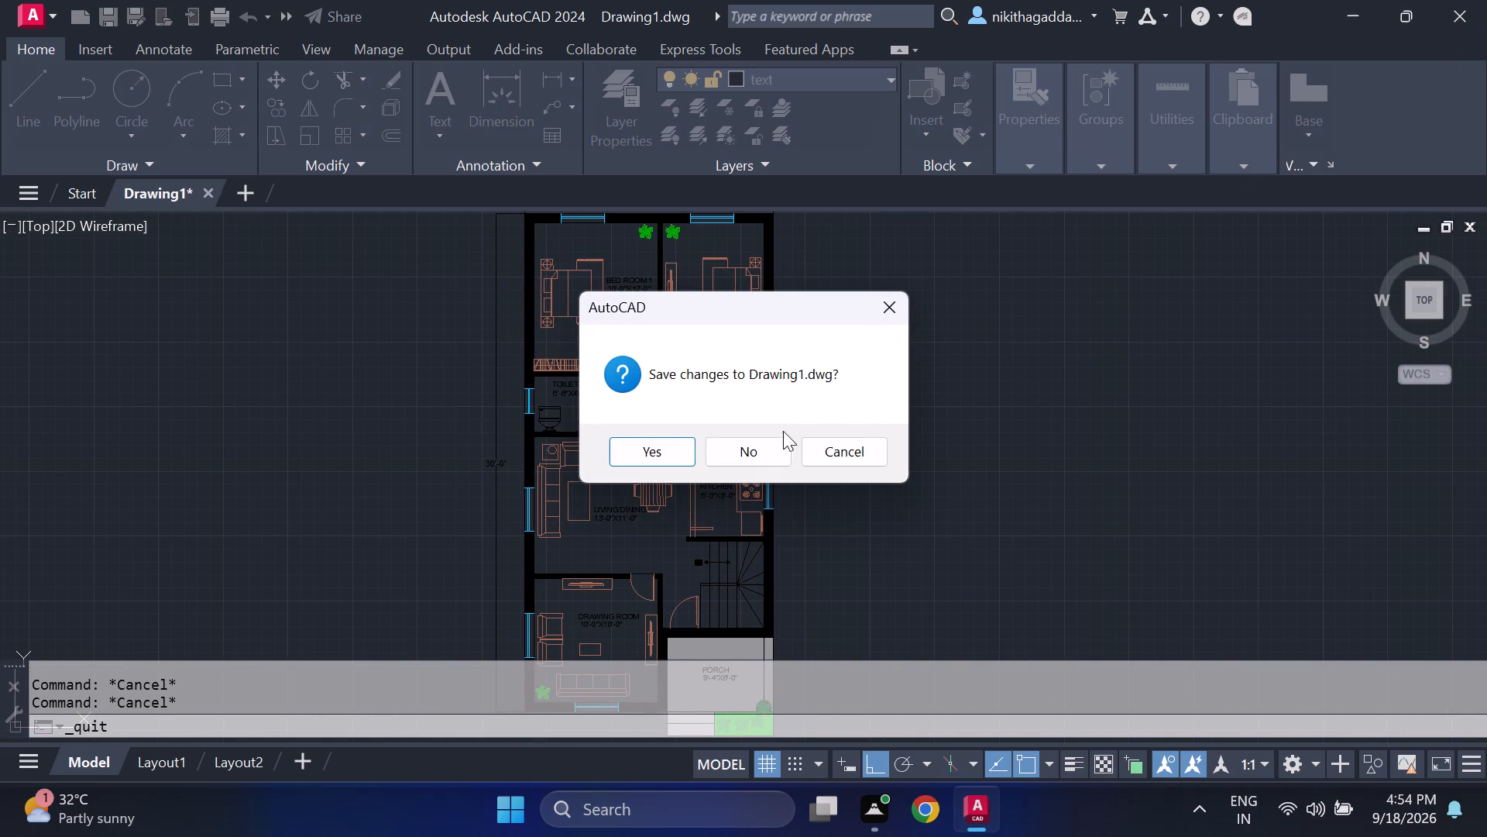
click(685, 453)
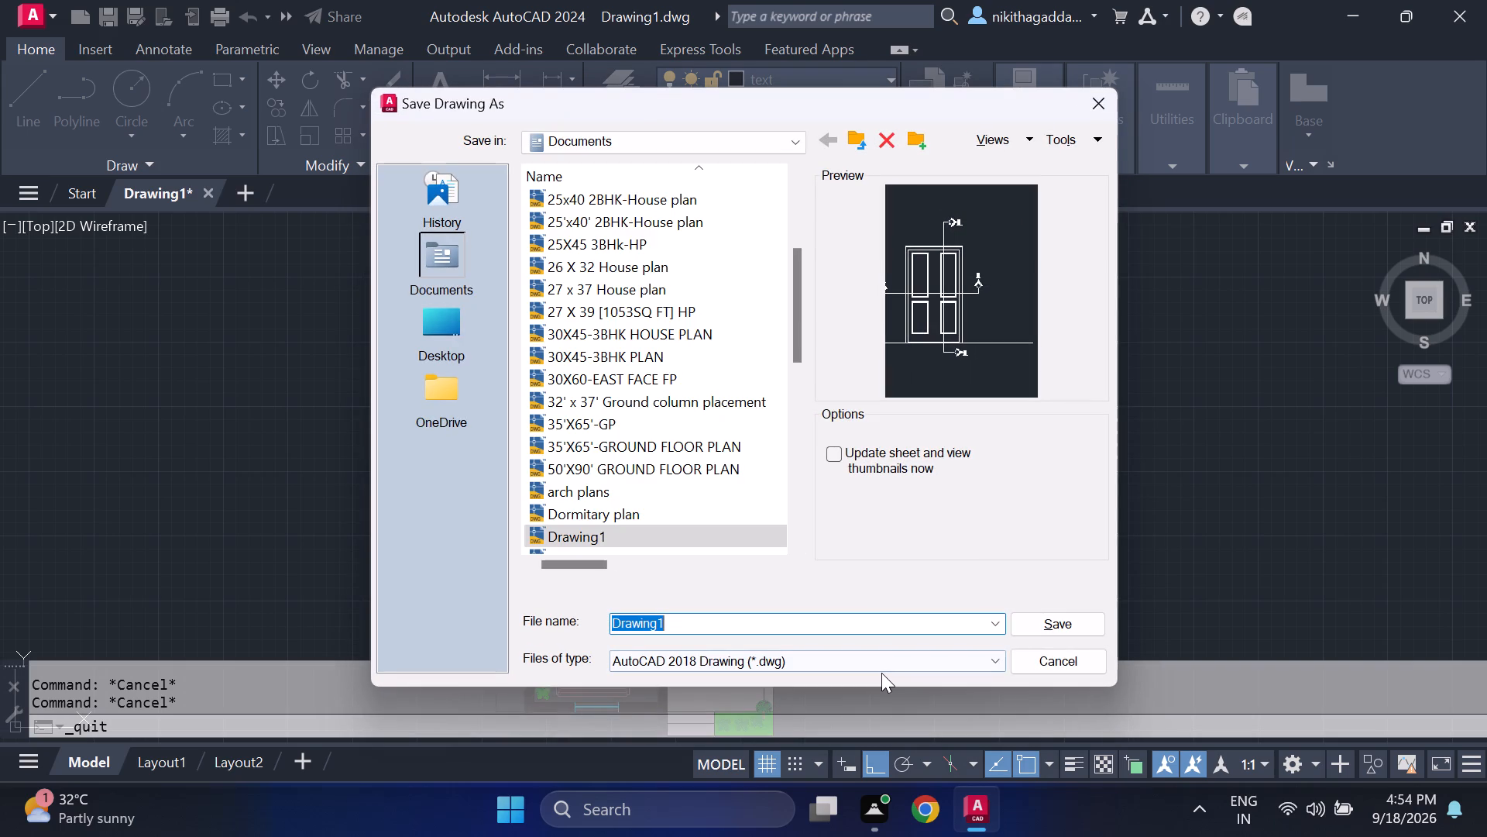
key(Delete)
text(20)
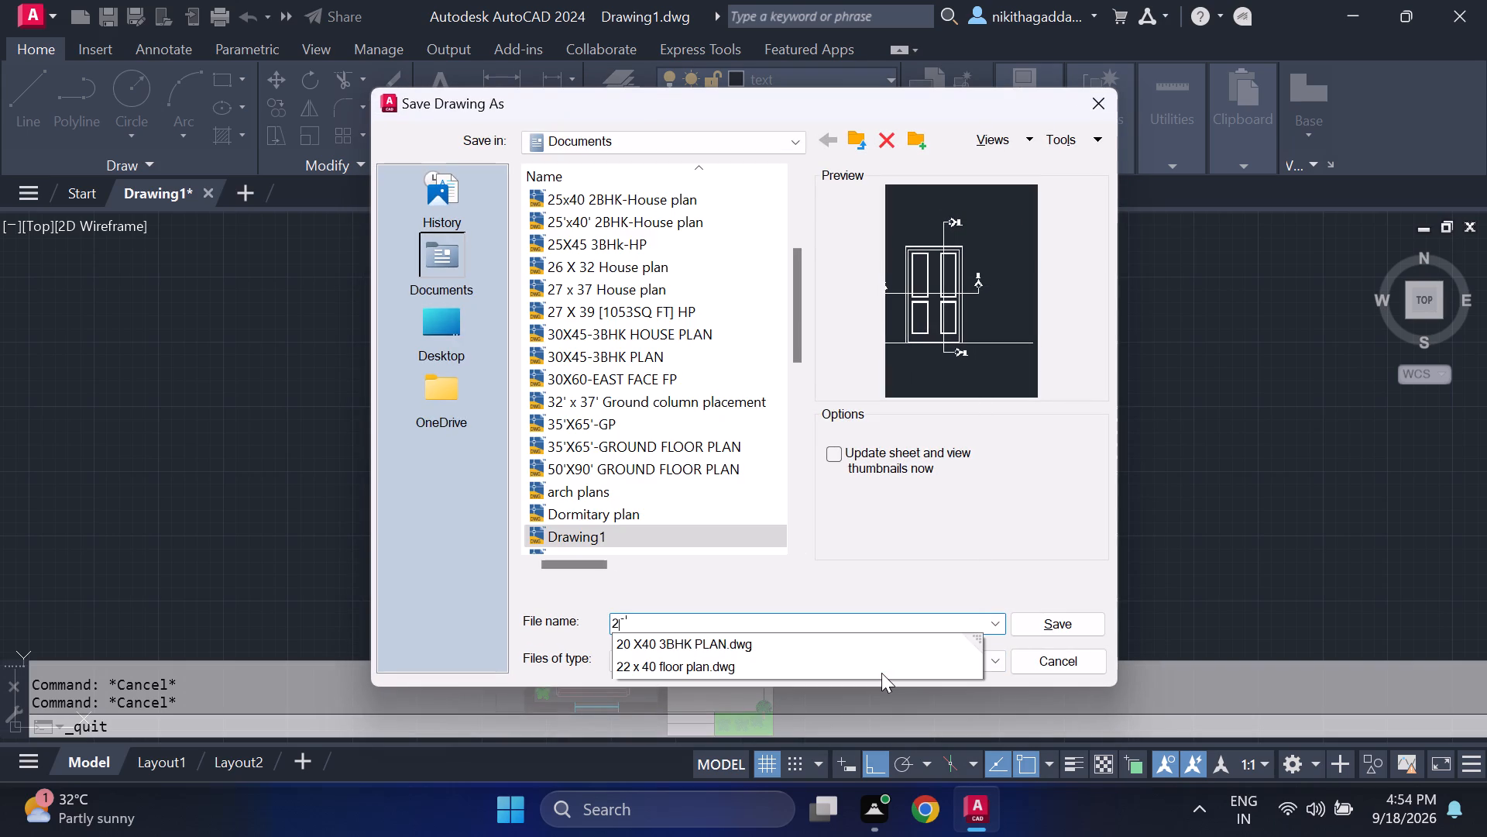
key(apostrophe)
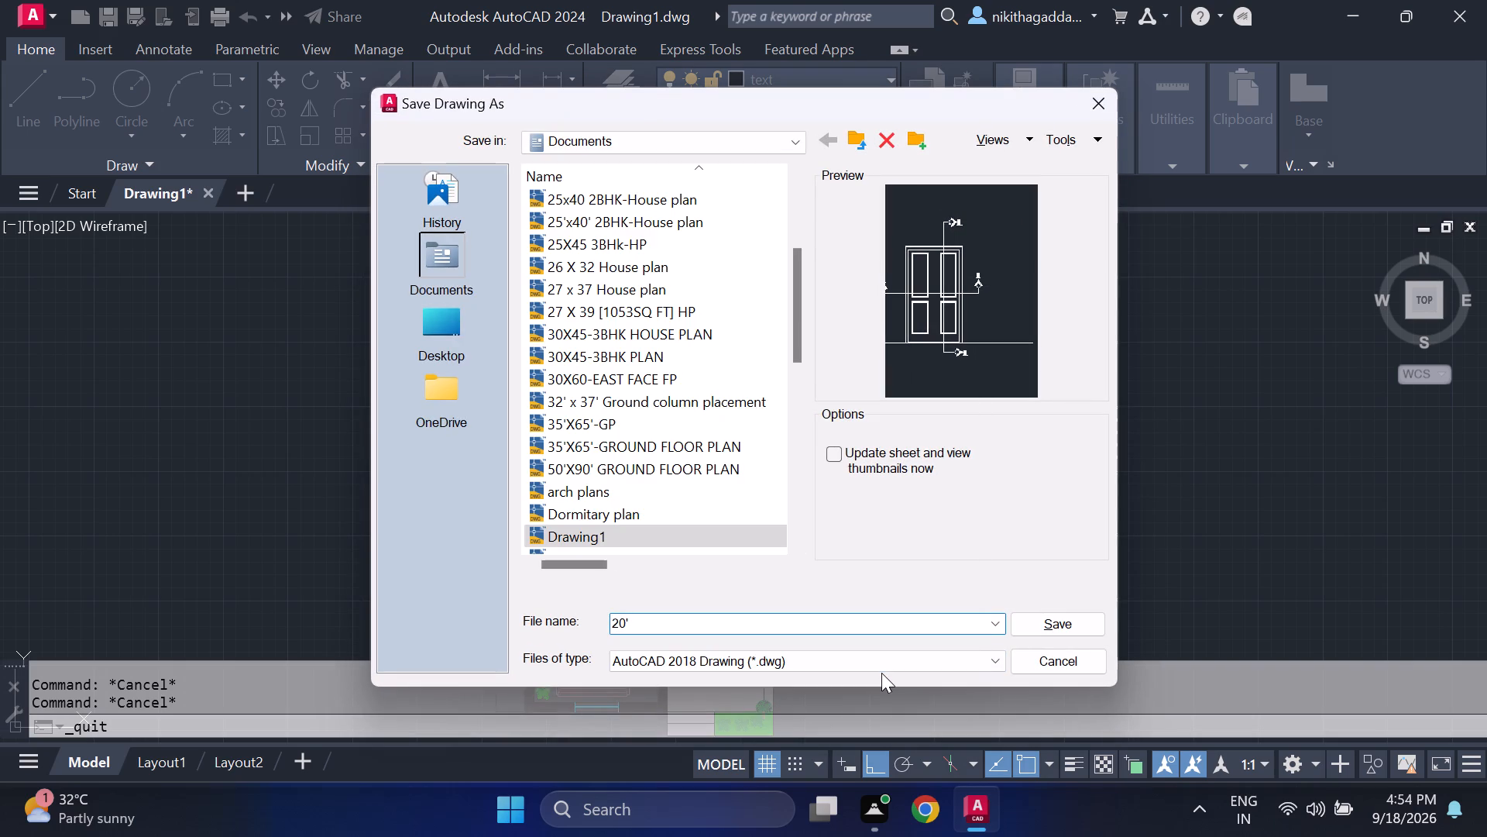
key(x)
text(30)
key(apostrophe)
key(minus)
key(h)
text(OUSE PLAN)
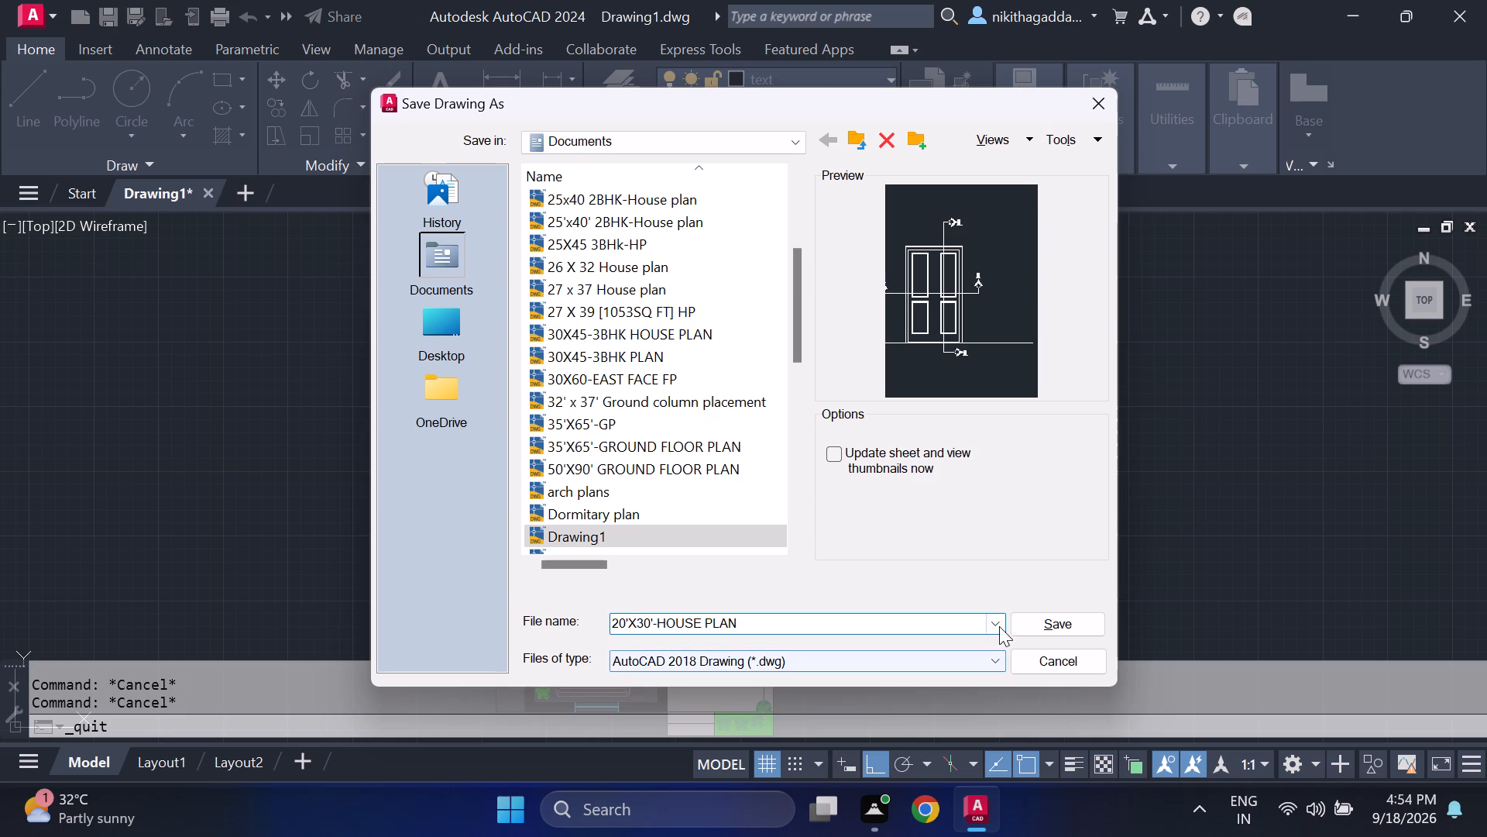
click(1042, 622)
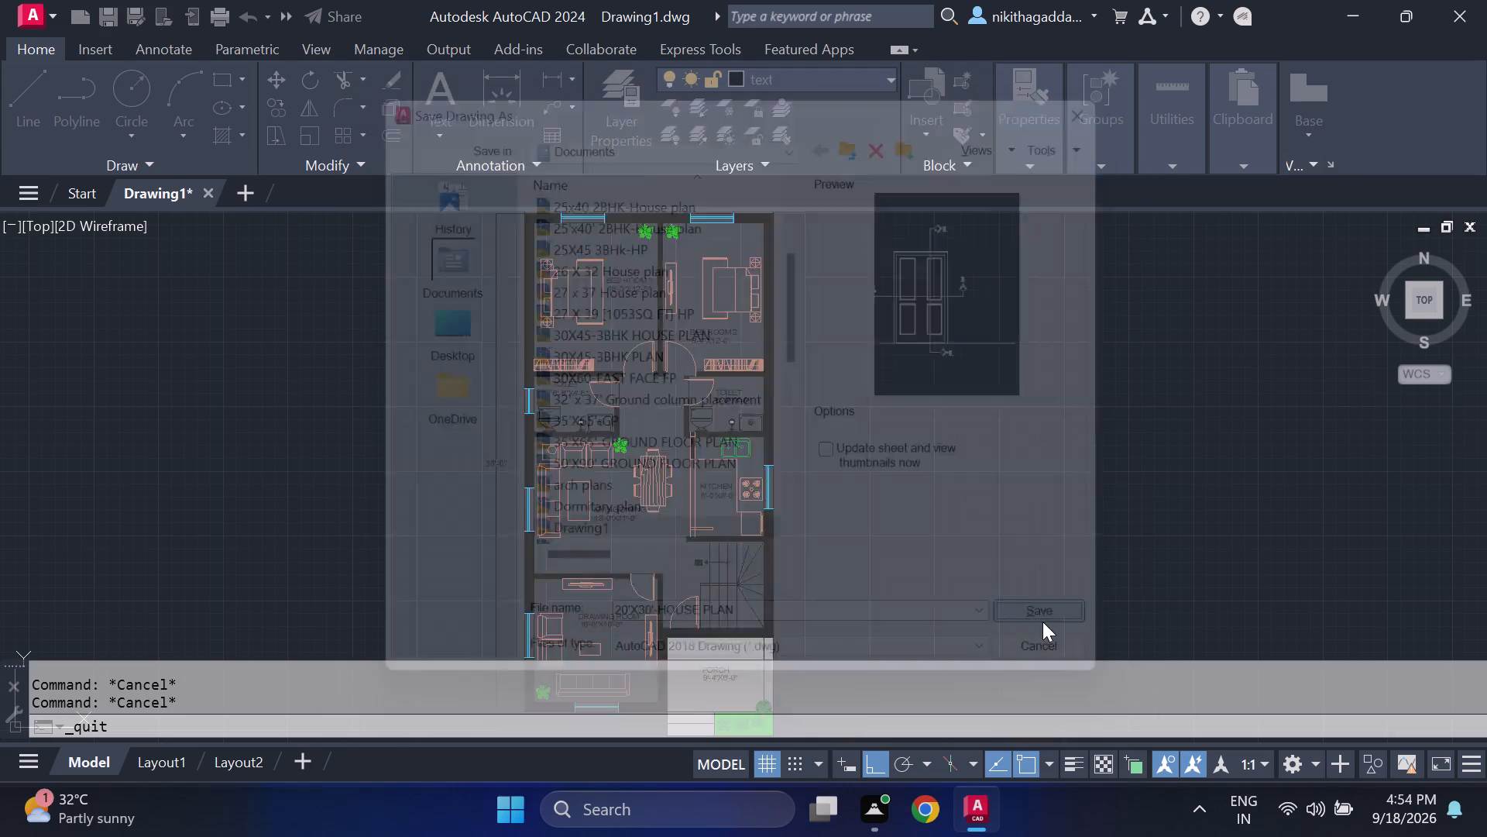
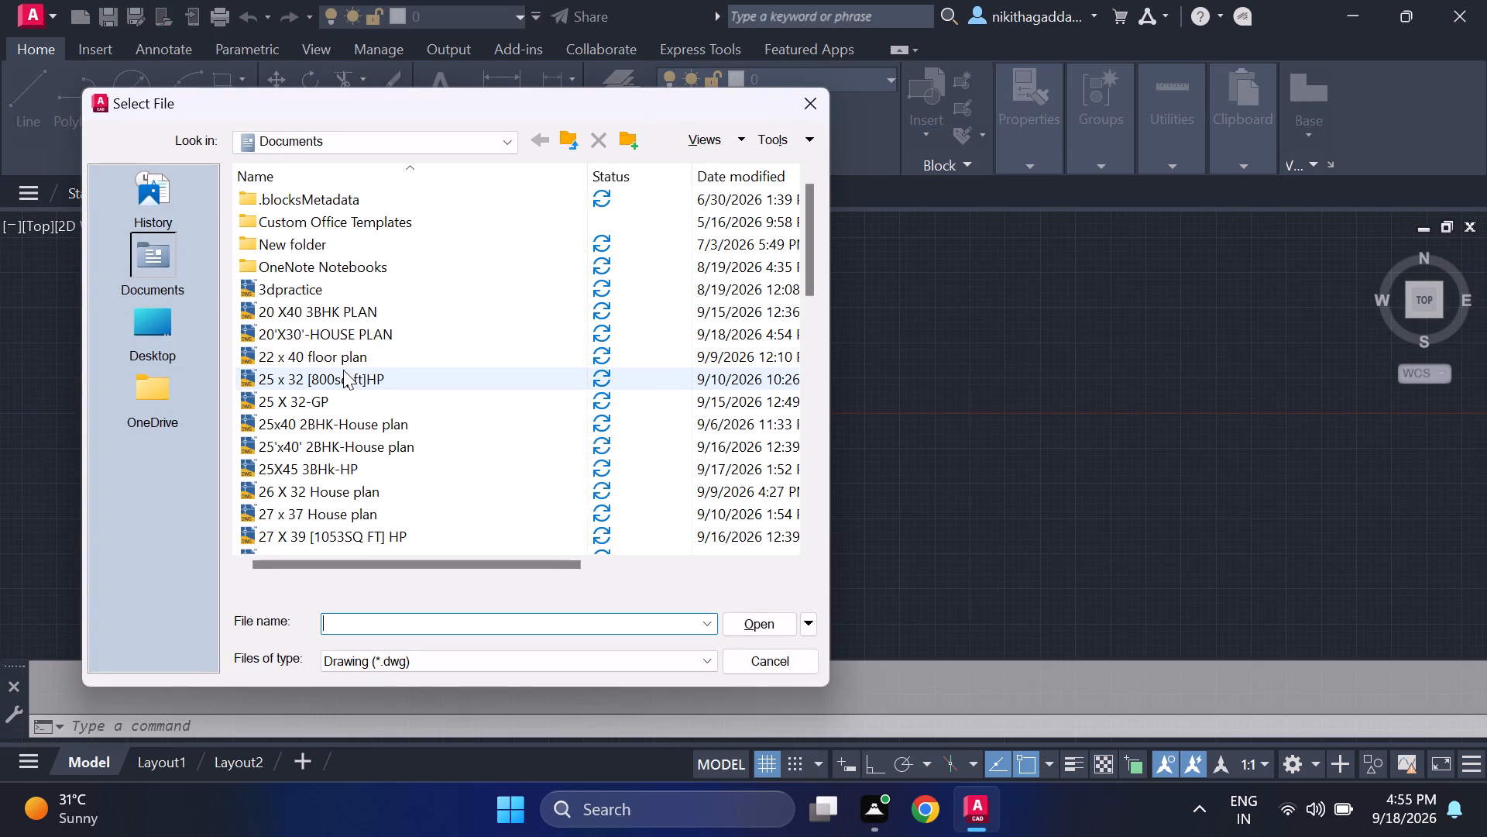
Open the 20'X30'-HOUSE PLAN drawing from the Documents folder.
click(387, 332)
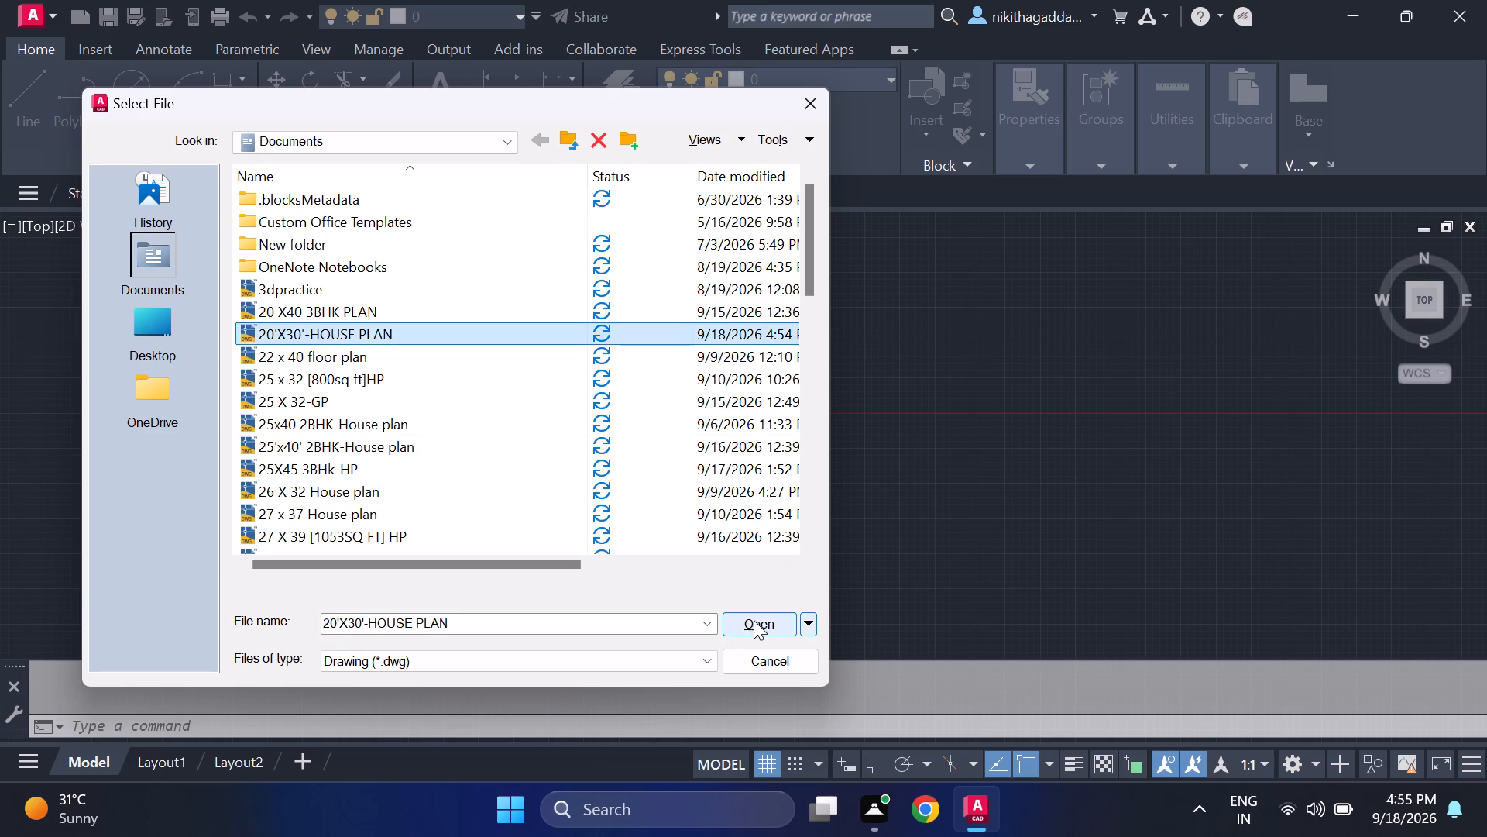
click(754, 620)
scroll(791, 546, down, 2)
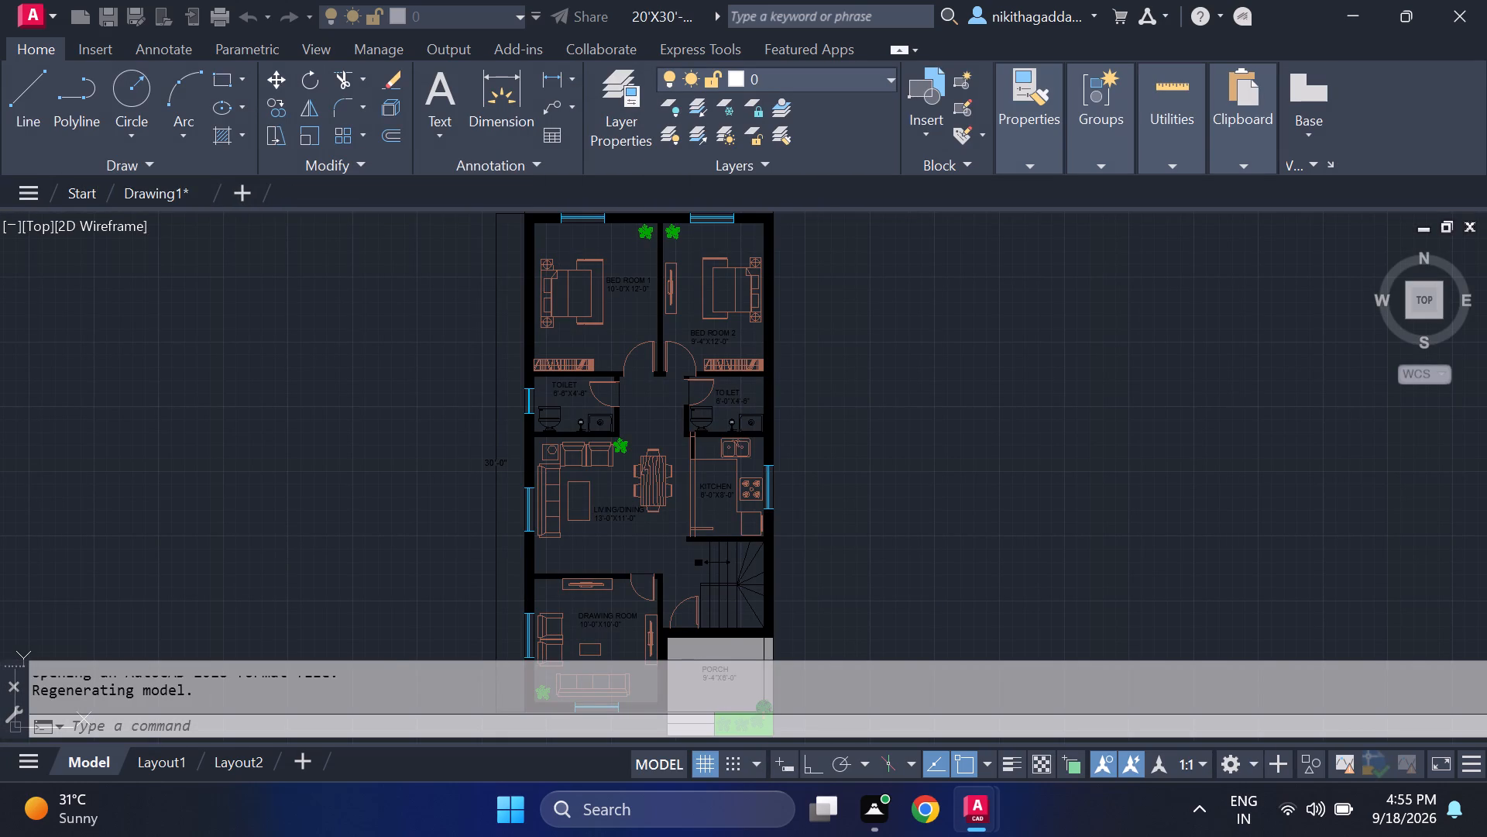
middle_drag(874, 536, 879, 452)
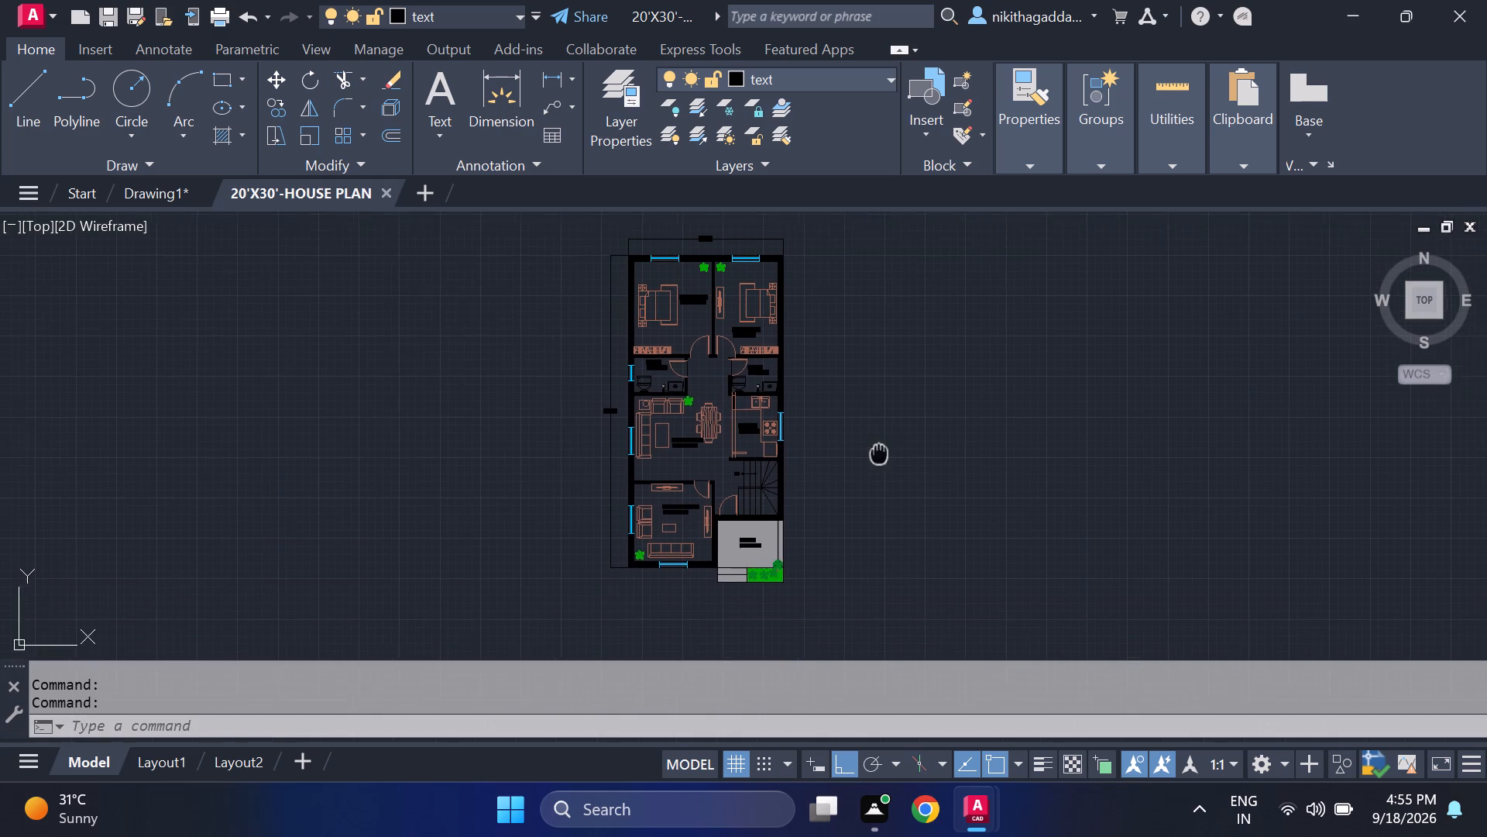
middle_drag(879, 452, 883, 439)
Delete the existing viewport from Layout1.
click(165, 761)
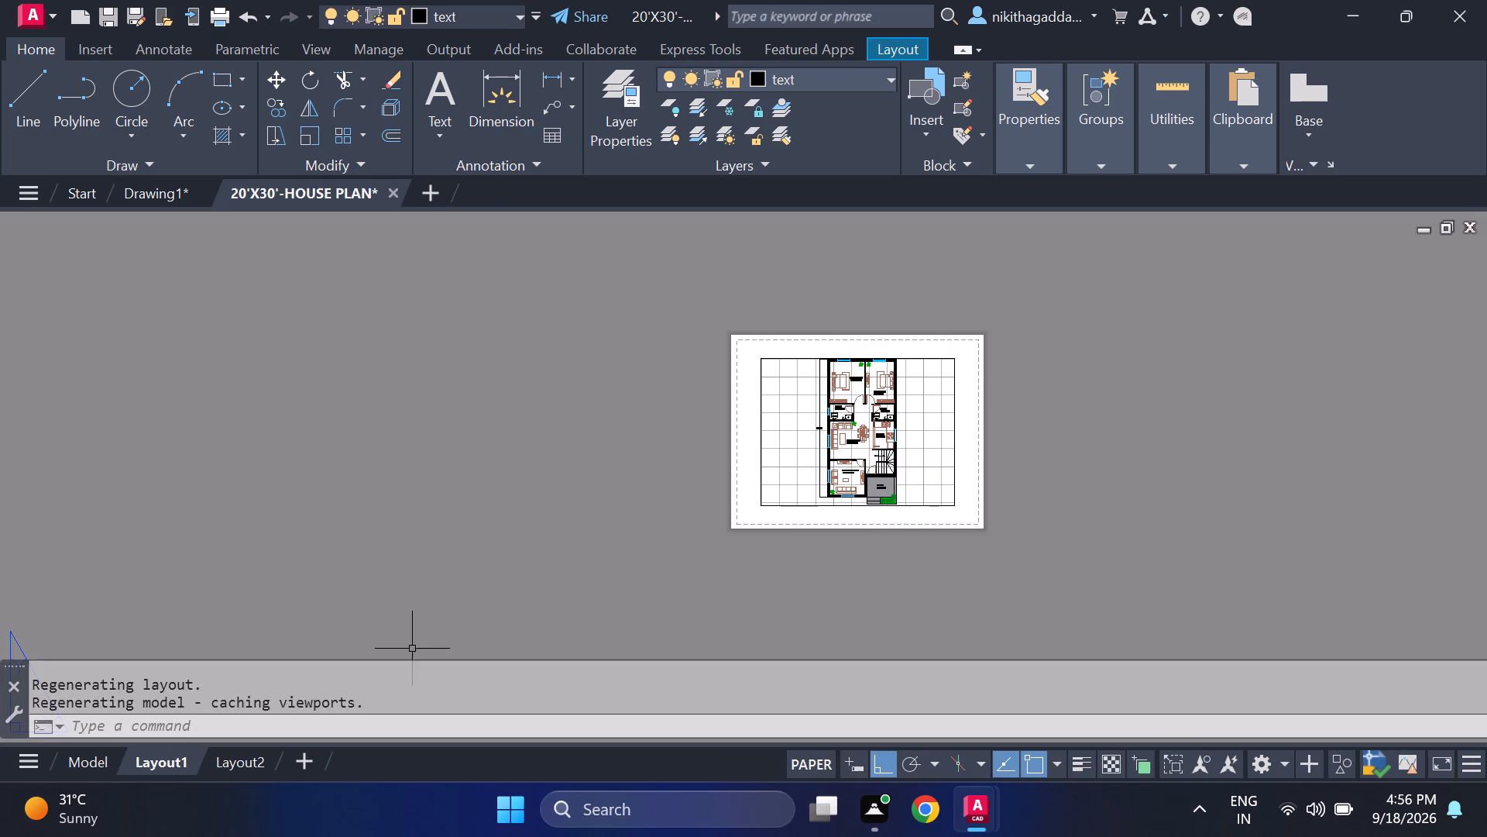
middle_drag(1004, 418, 854, 468)
scroll(733, 435, up, 2)
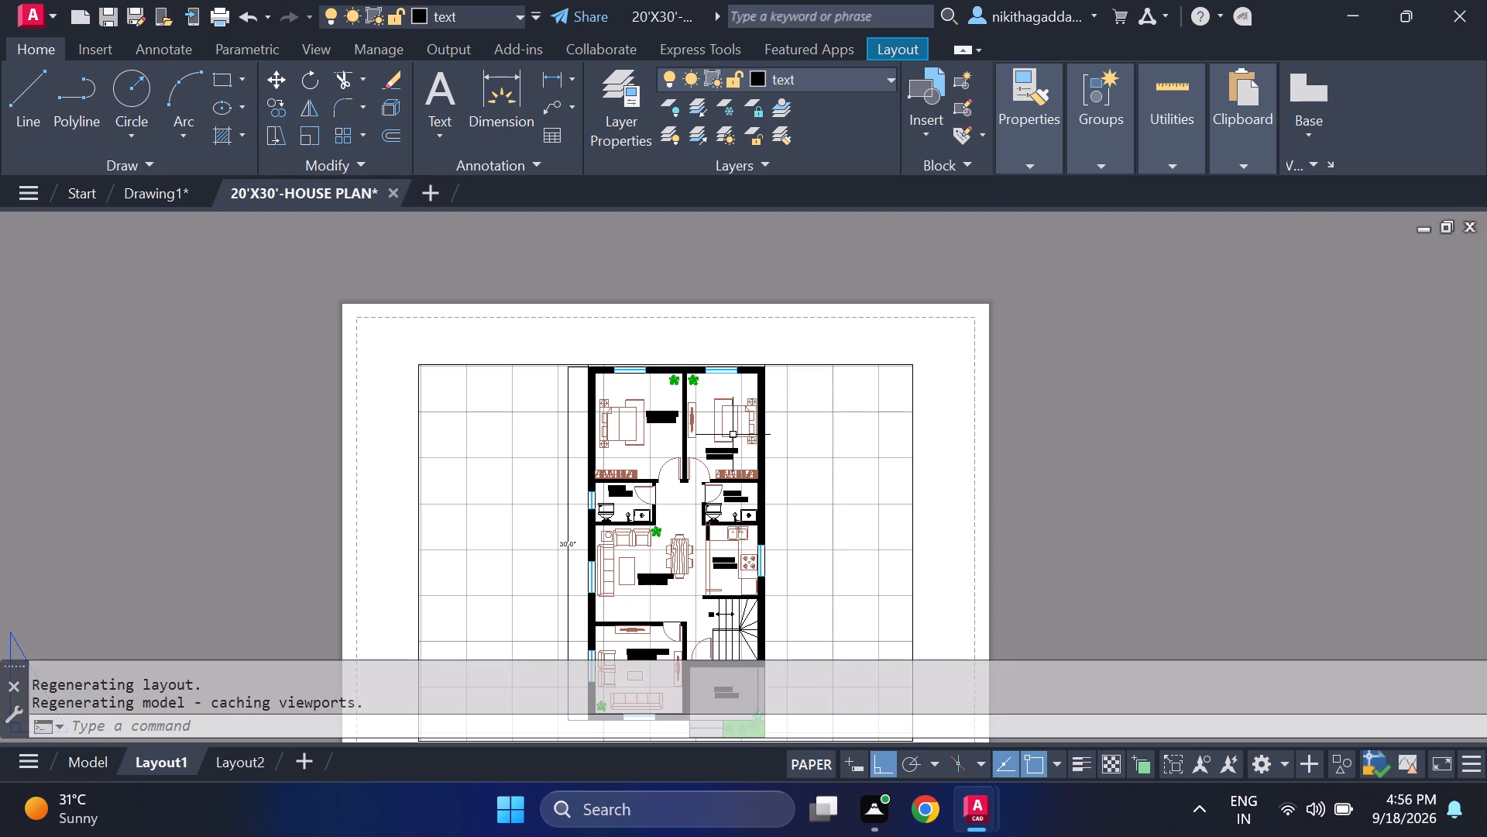
click(919, 313)
click(511, 623)
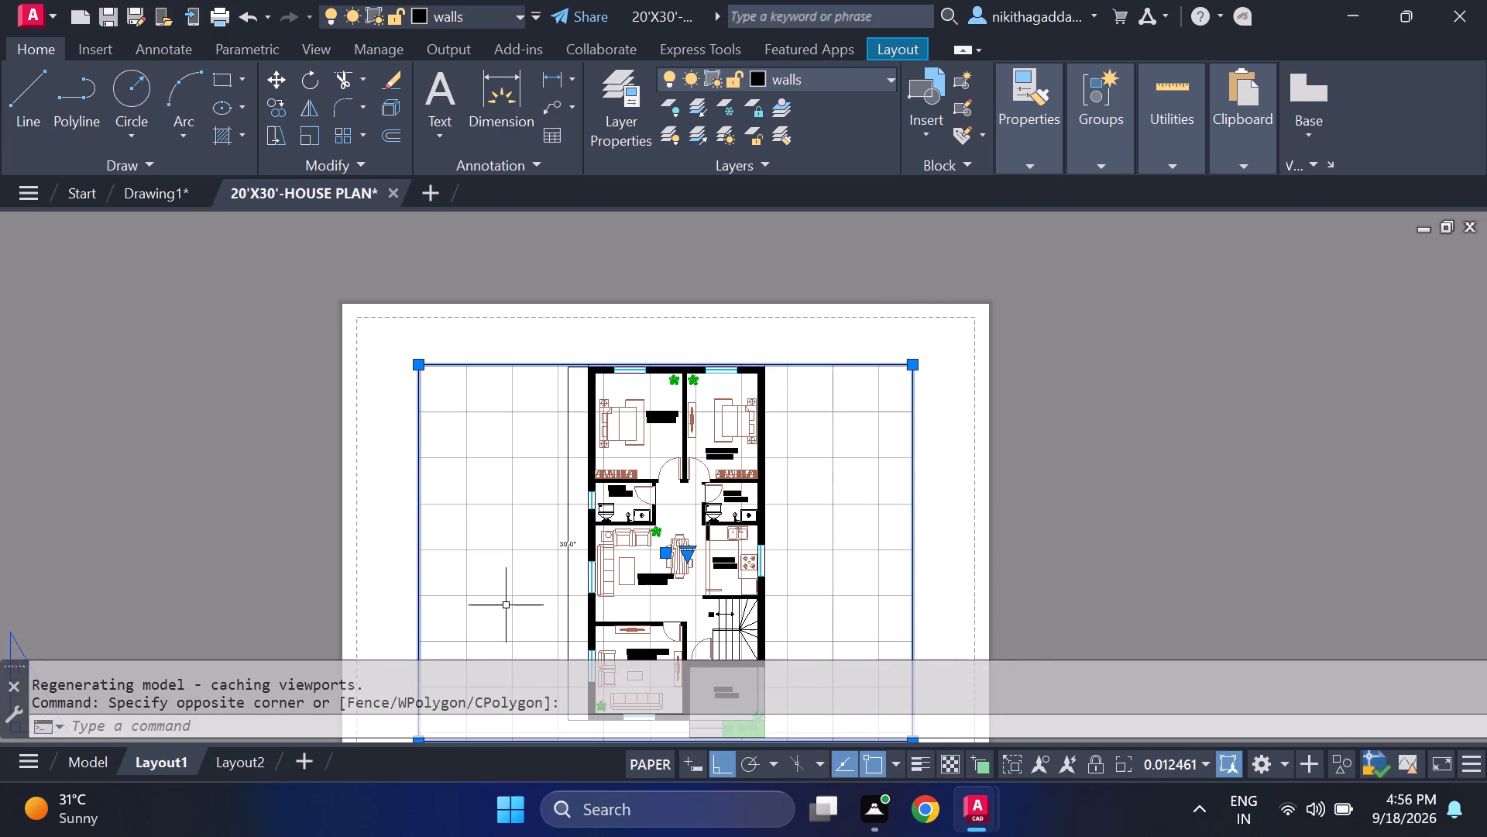
key(Delete)
Modify Layout1's page setup to use the DWG To PDF.pc3 plotter.
middle_drag(574, 498, 578, 395)
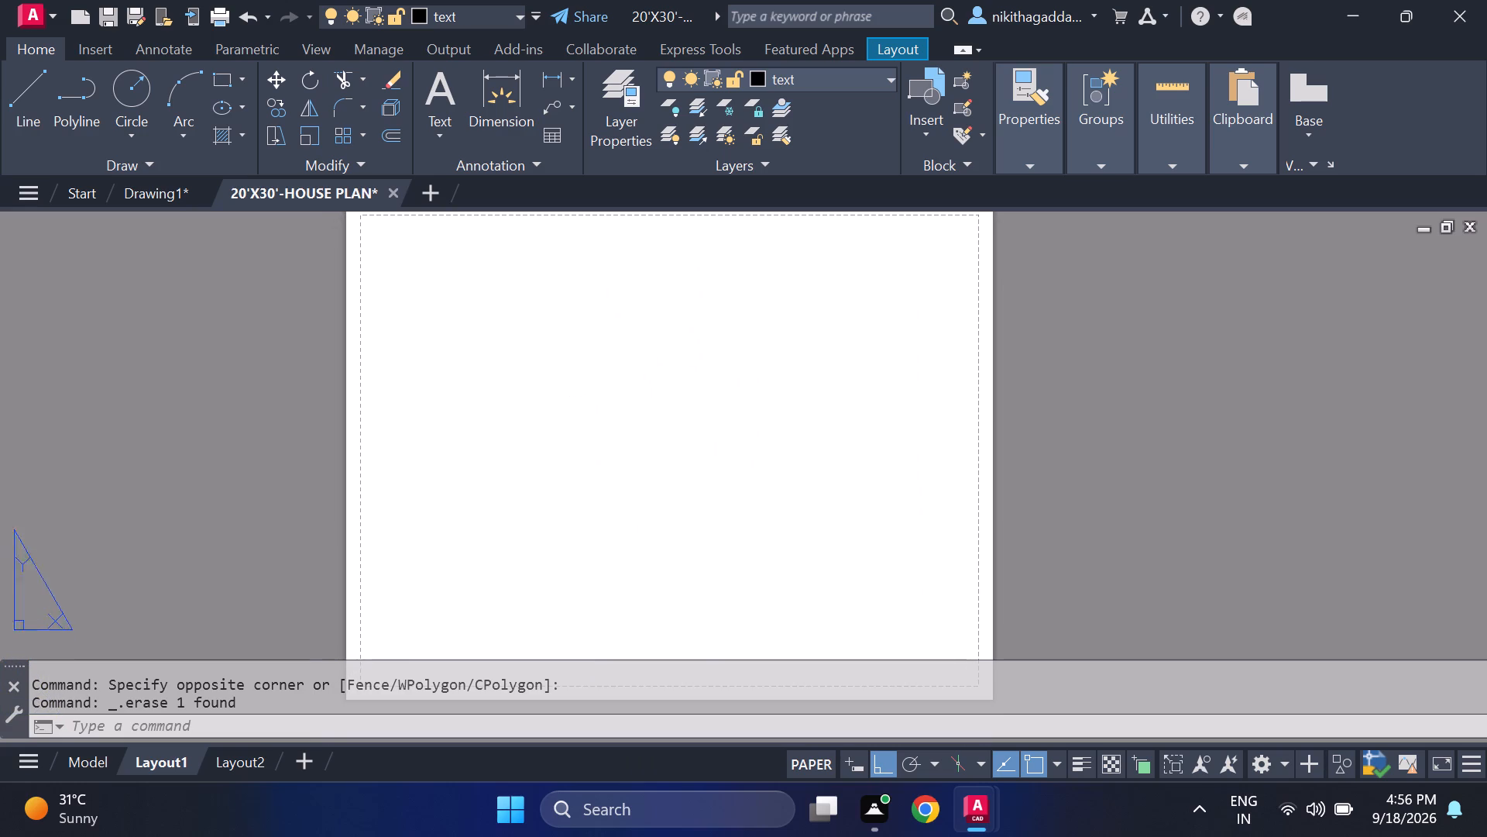
right_click(183, 766)
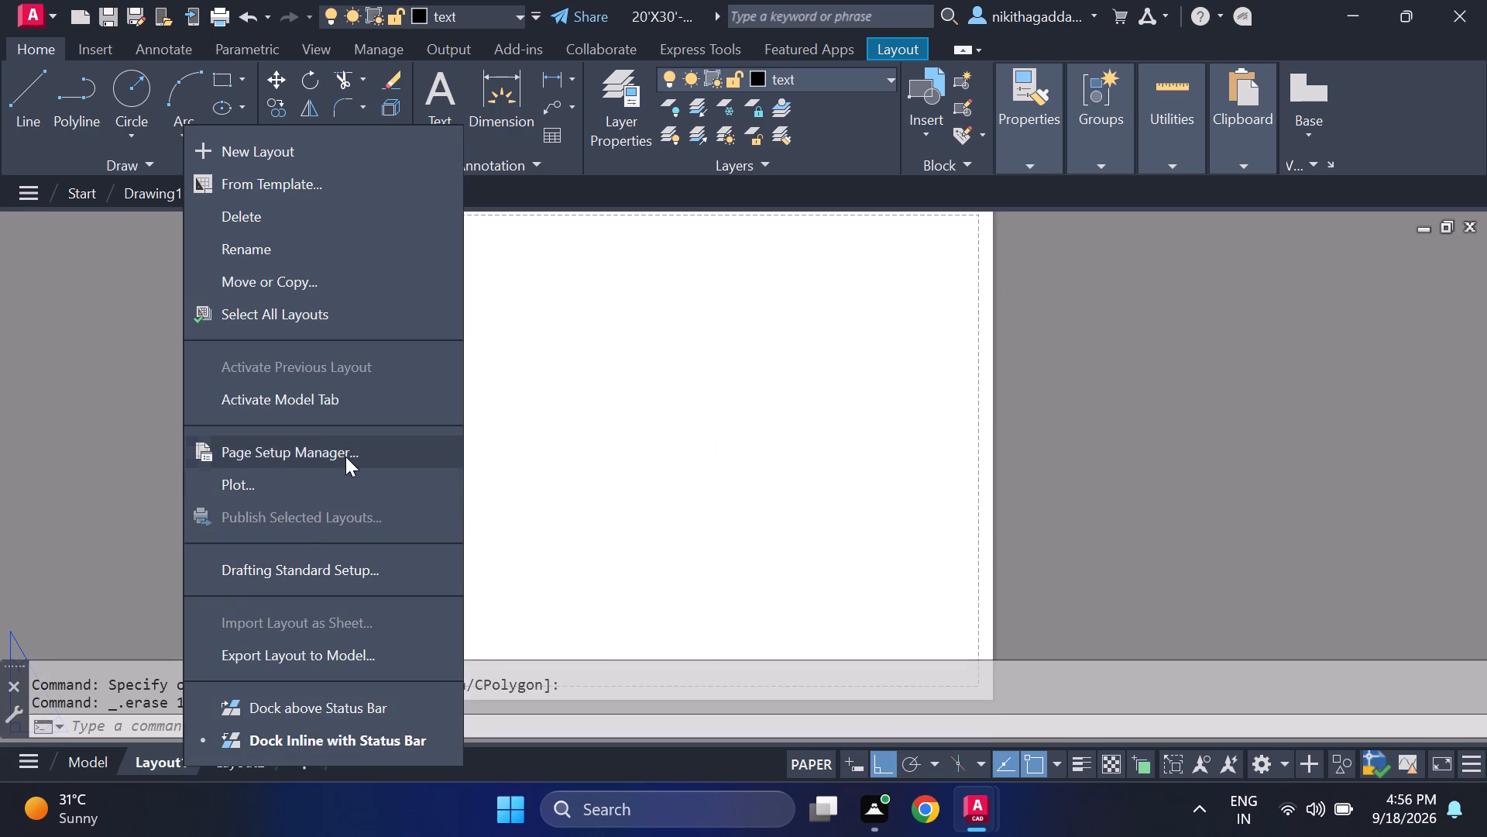
click(347, 456)
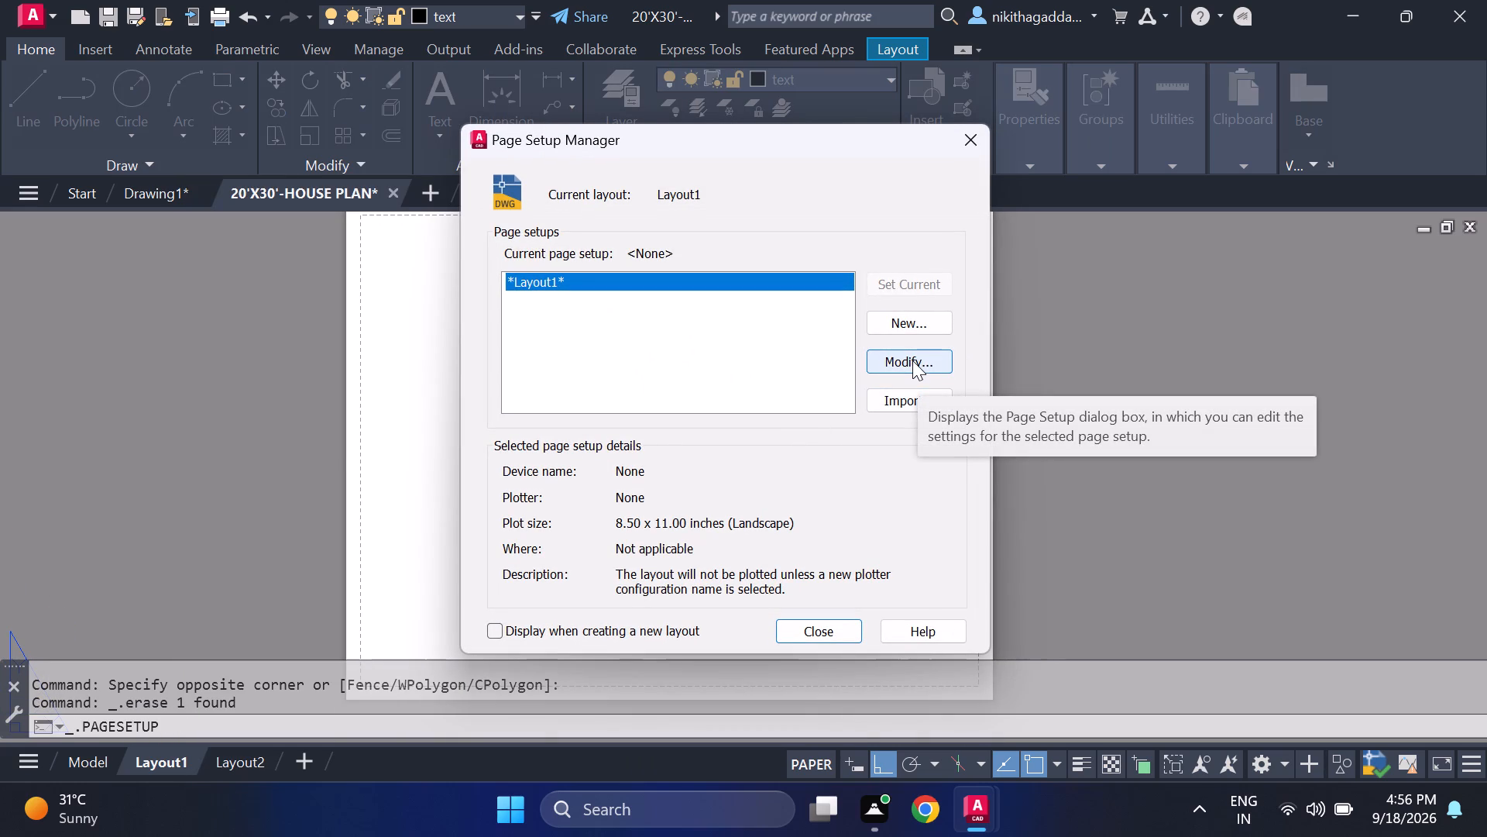
click(912, 360)
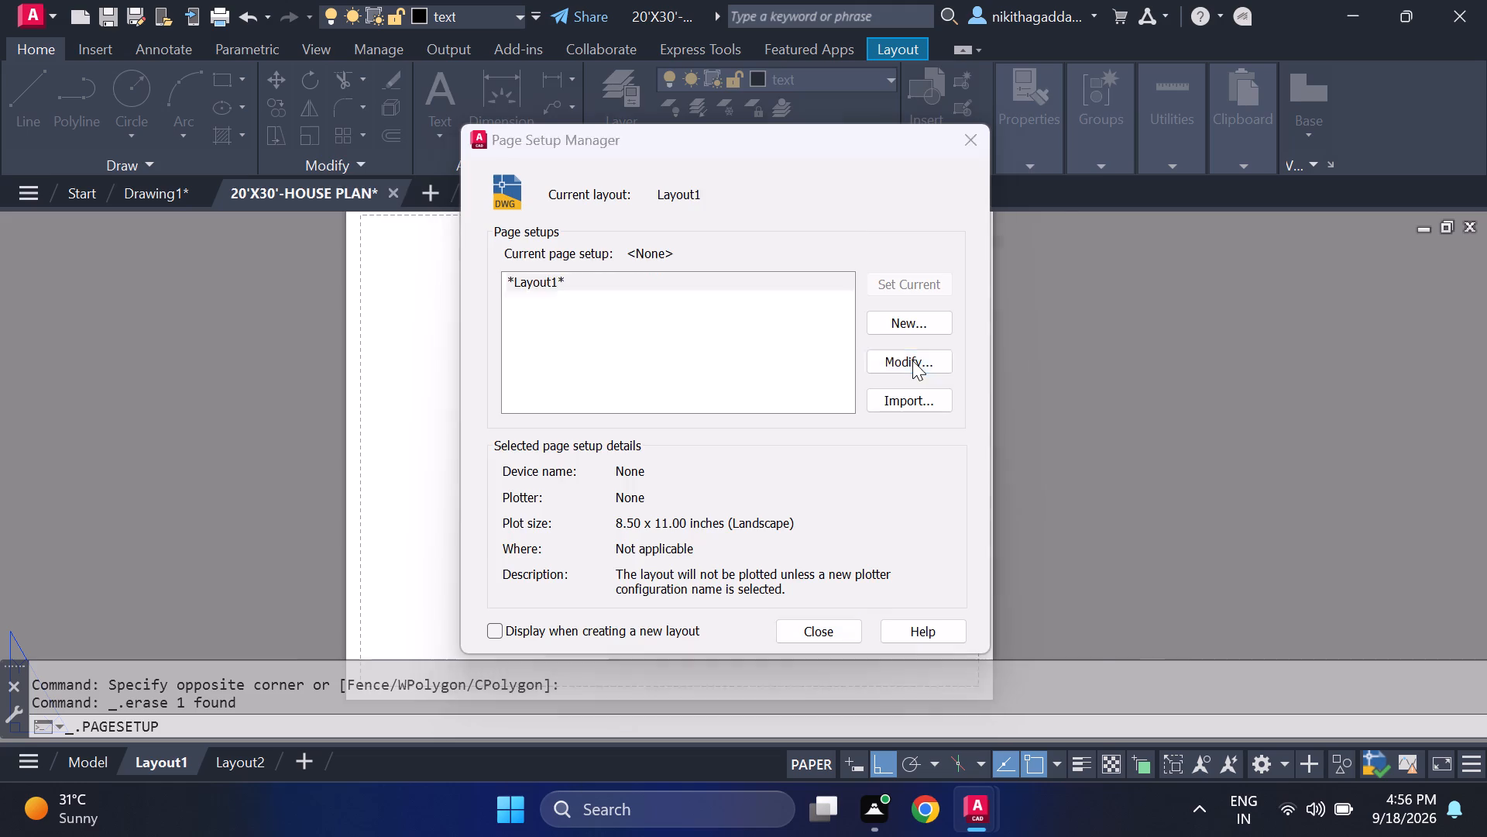
click(690, 232)
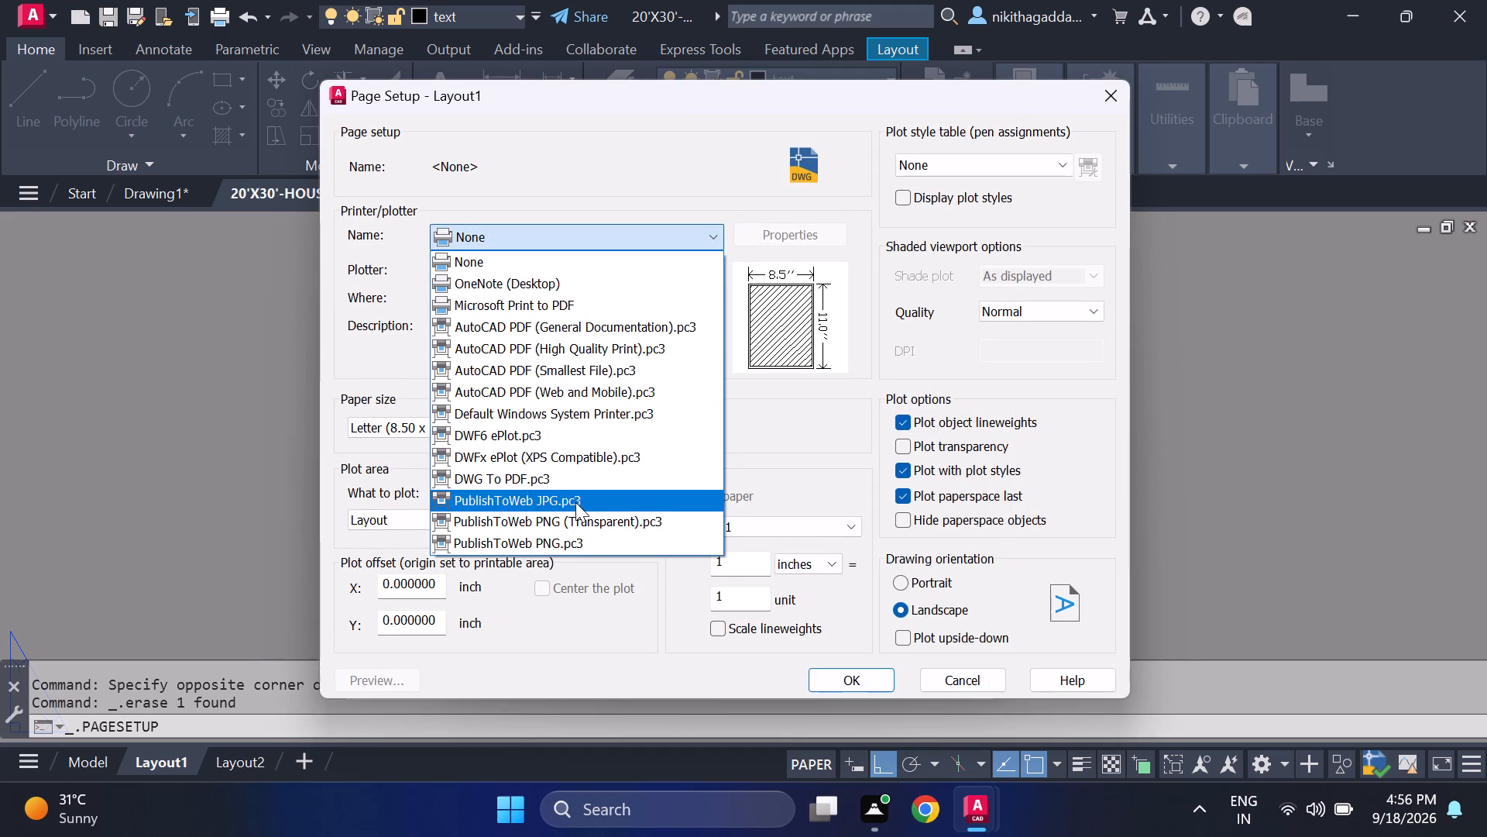
click(575, 484)
Set Layout1's paper size to ISO full bleed A4 (297.00 x 210.00 MM) with a 1:1 plot scale and apply the page setup.
click(597, 429)
scroll(560, 350, down, 4)
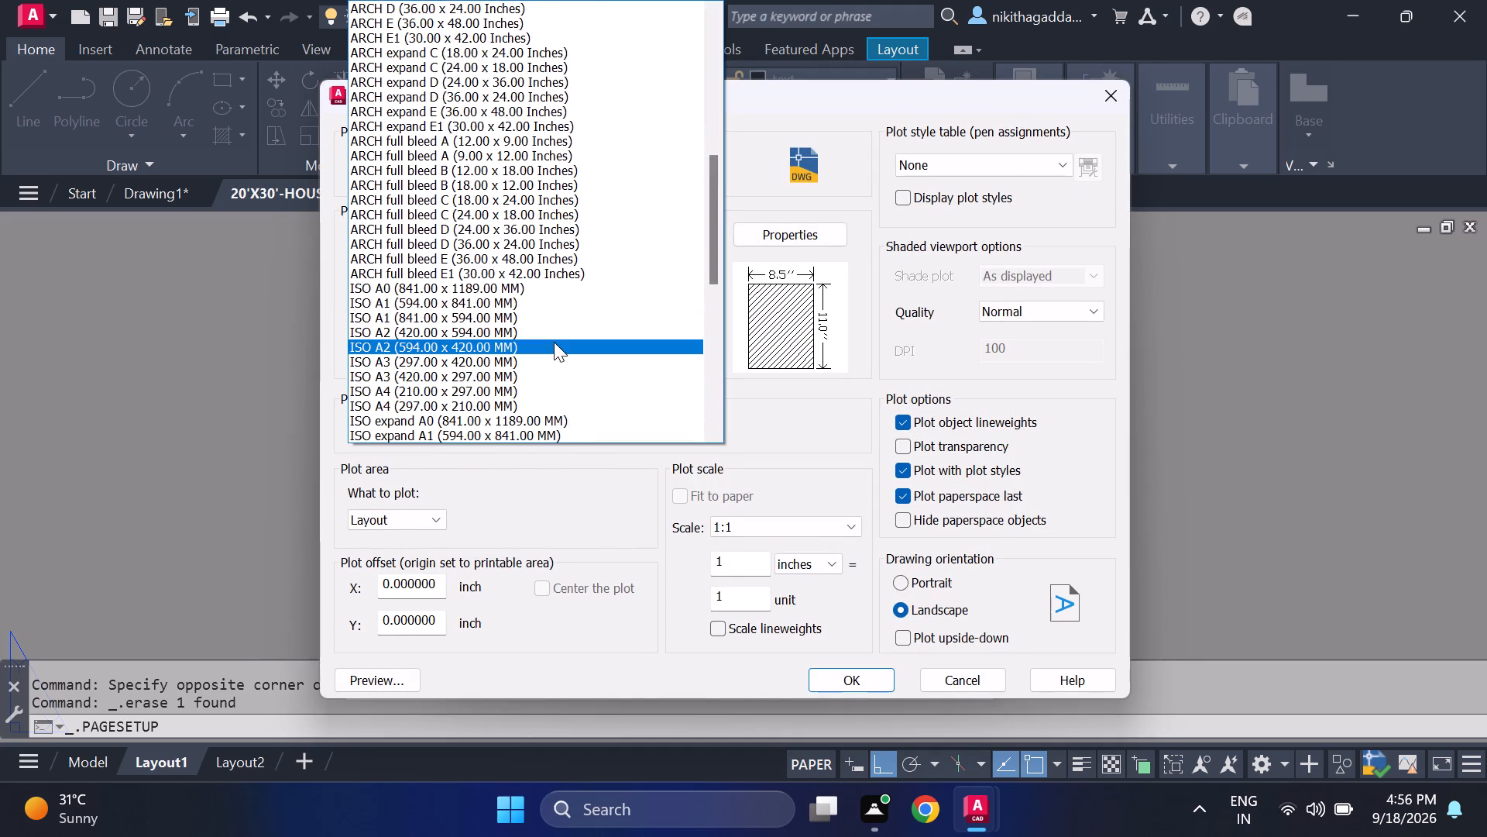
scroll(553, 342, down, 8)
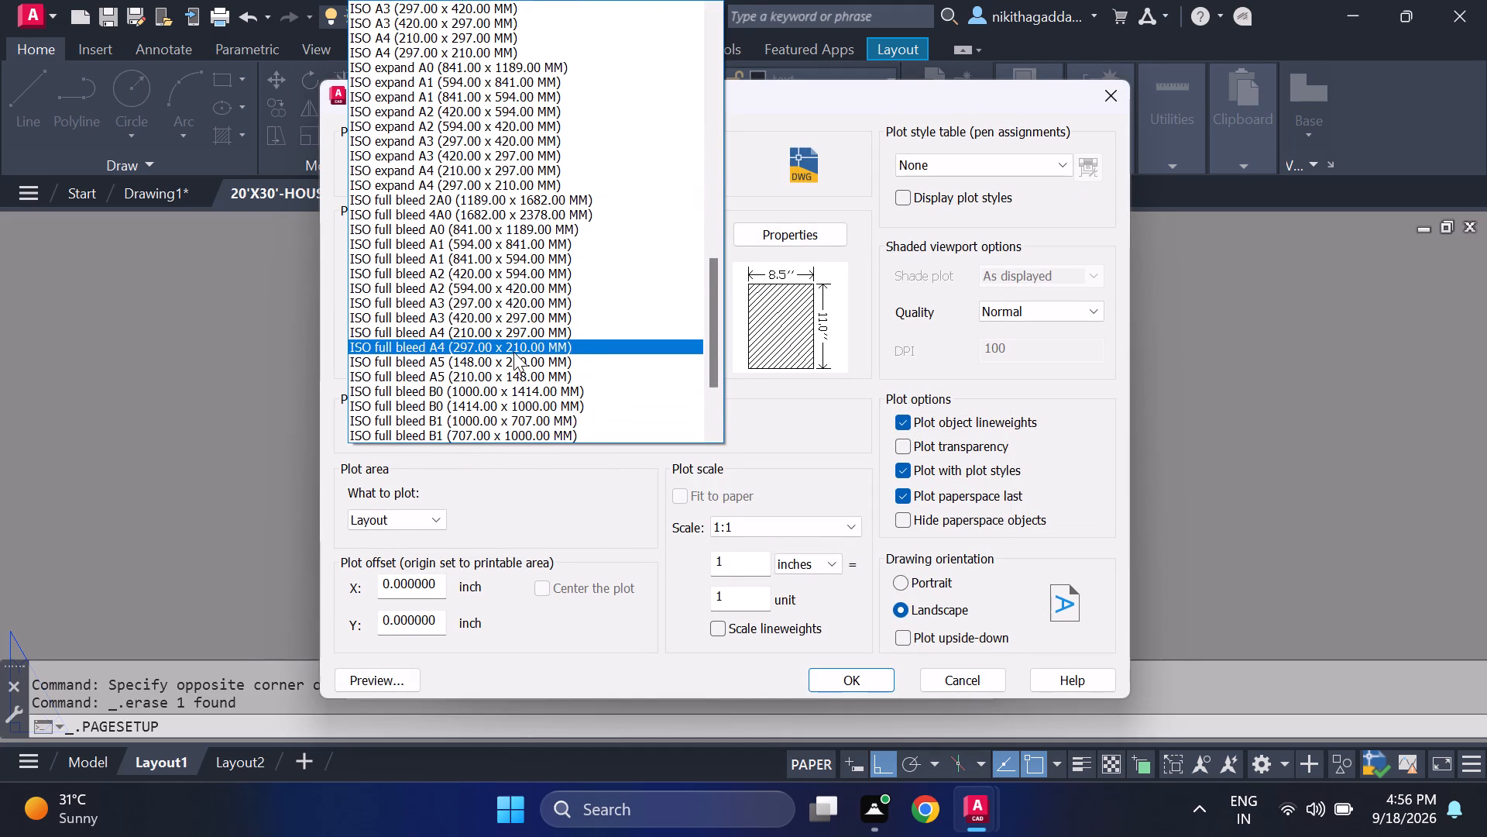
click(513, 352)
click(797, 526)
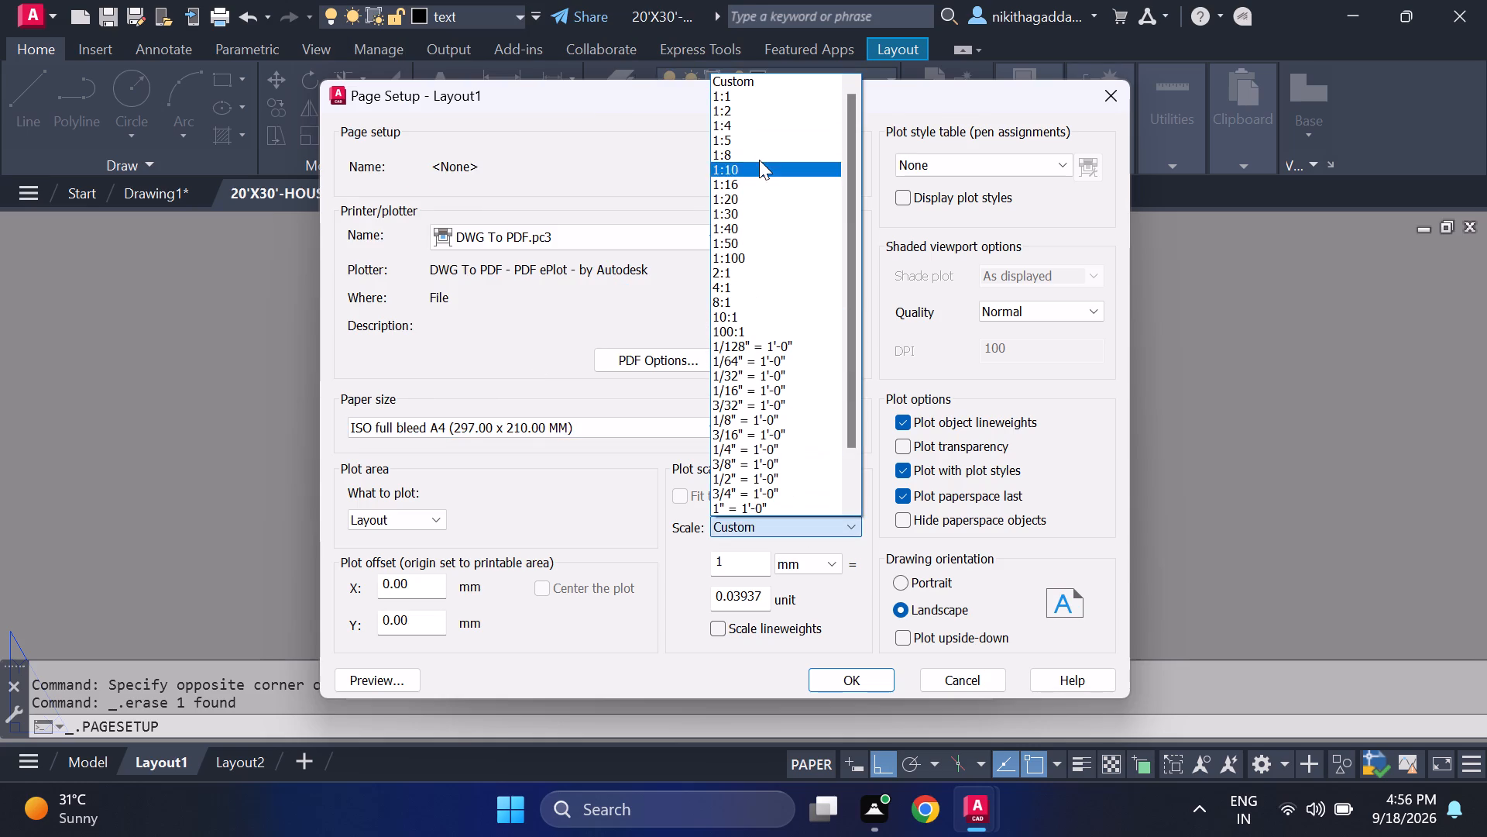
click(764, 96)
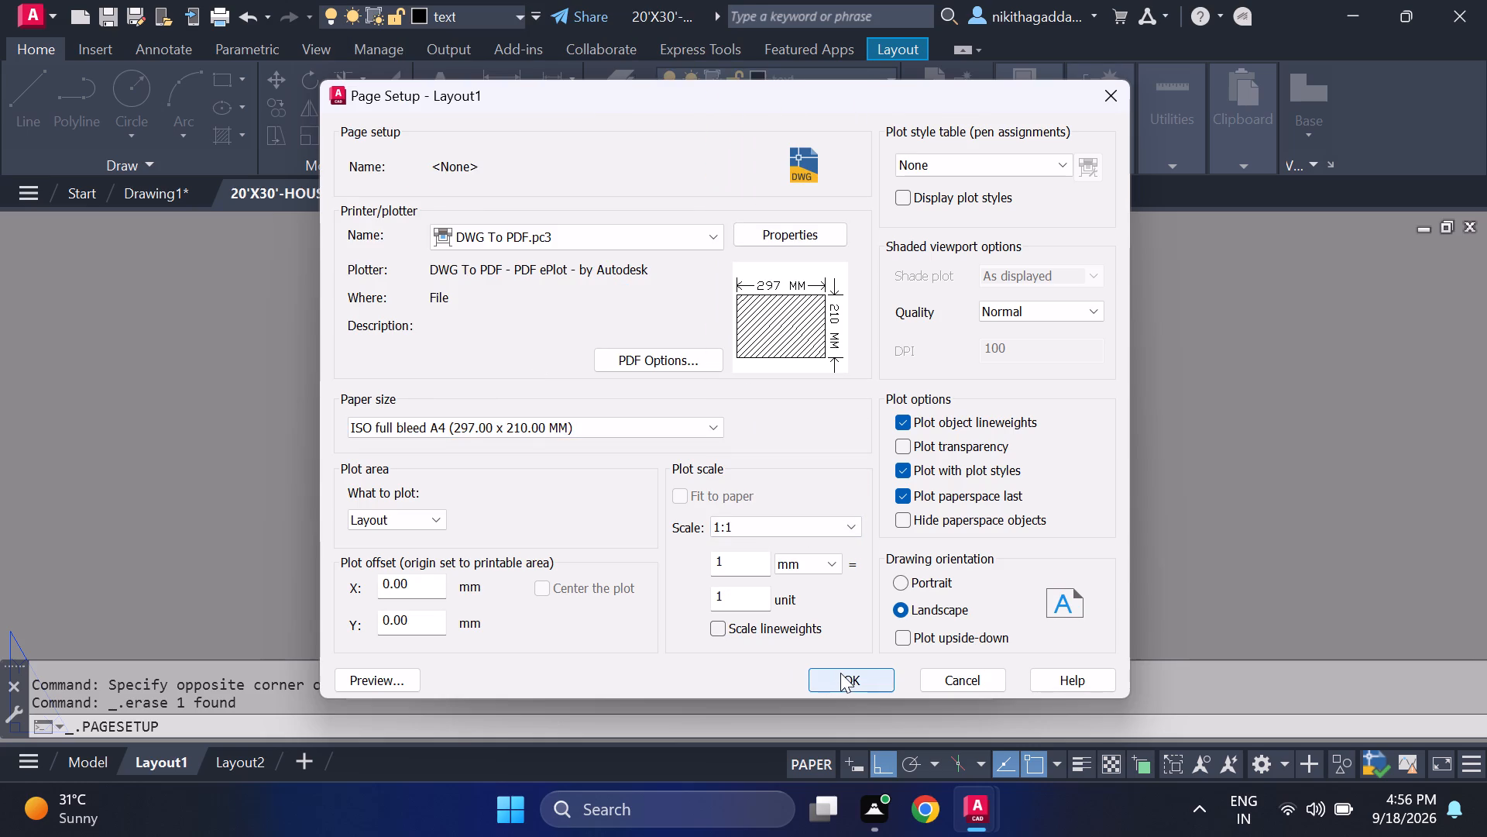
click(842, 673)
click(908, 275)
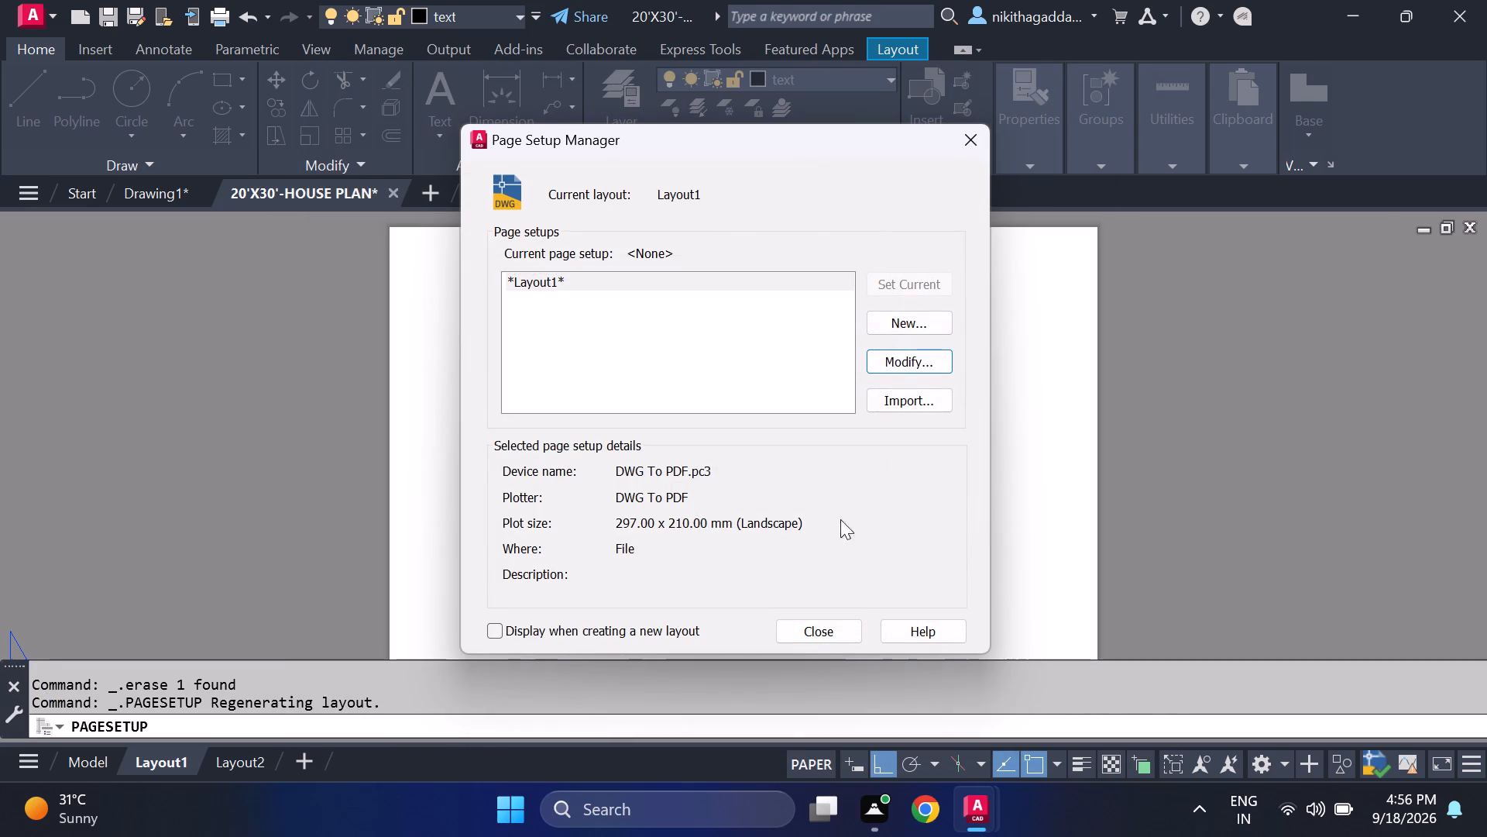
click(819, 627)
Create a single viewport in Layout1 spanning the whole sheet from its upper-left to its lower-right corner.
middle_drag(799, 546, 799, 493)
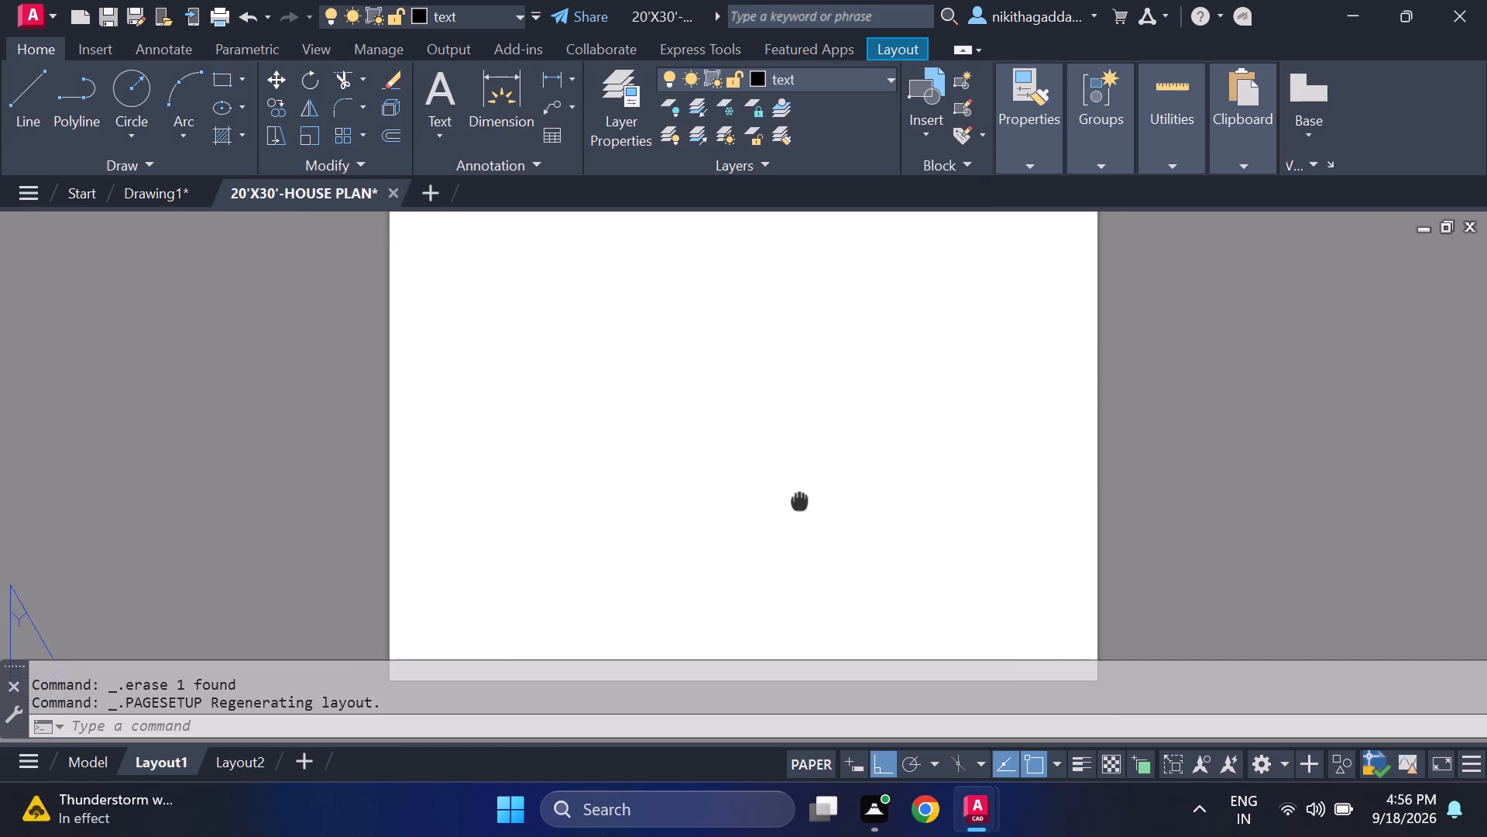
middle_drag(799, 493, 799, 449)
scroll(799, 454, down, 1)
scroll(799, 454, up, 1)
text(VIEWPORTS)
key(Return)
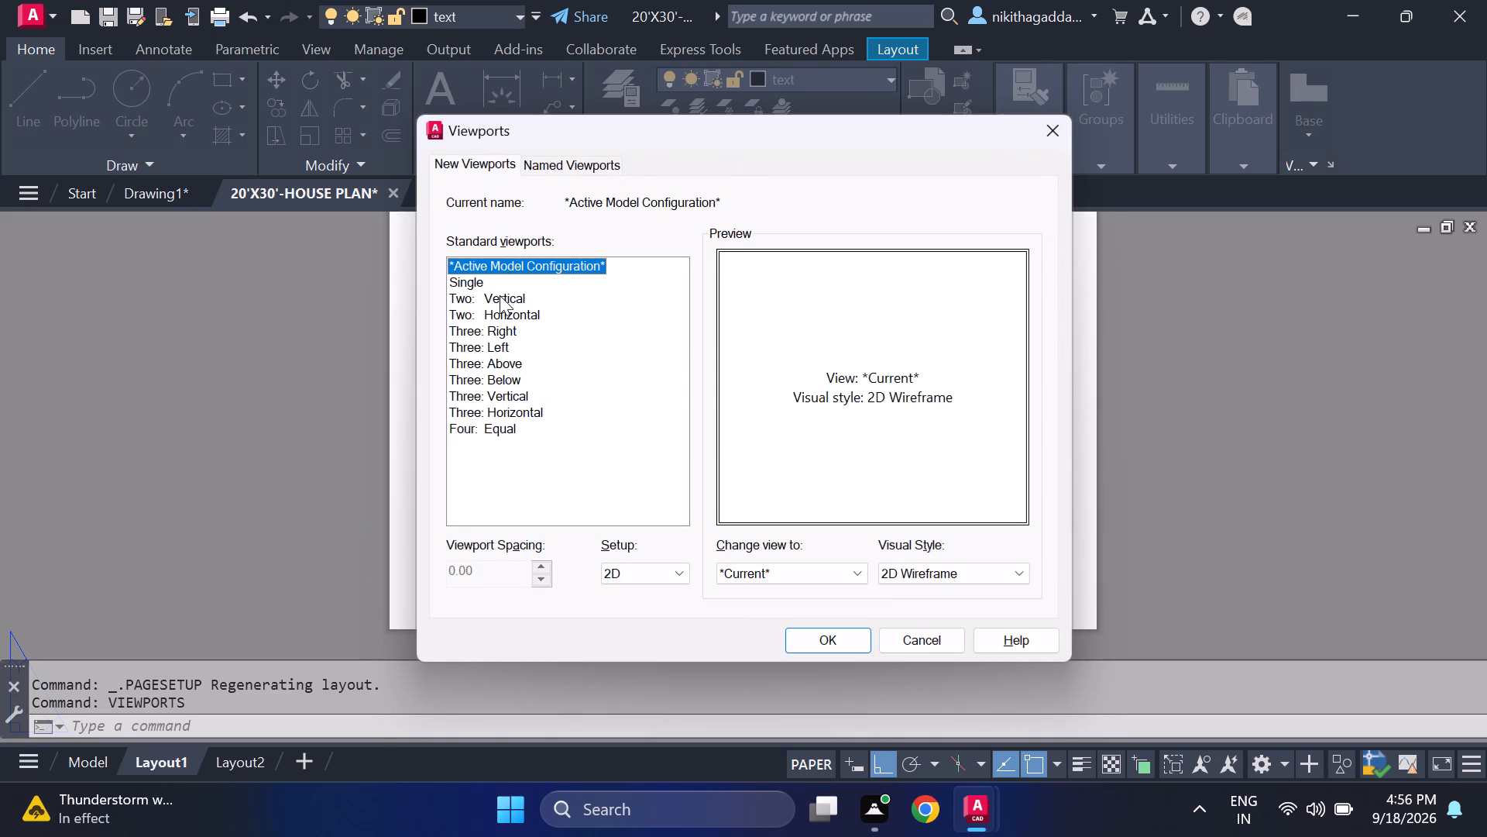
click(469, 283)
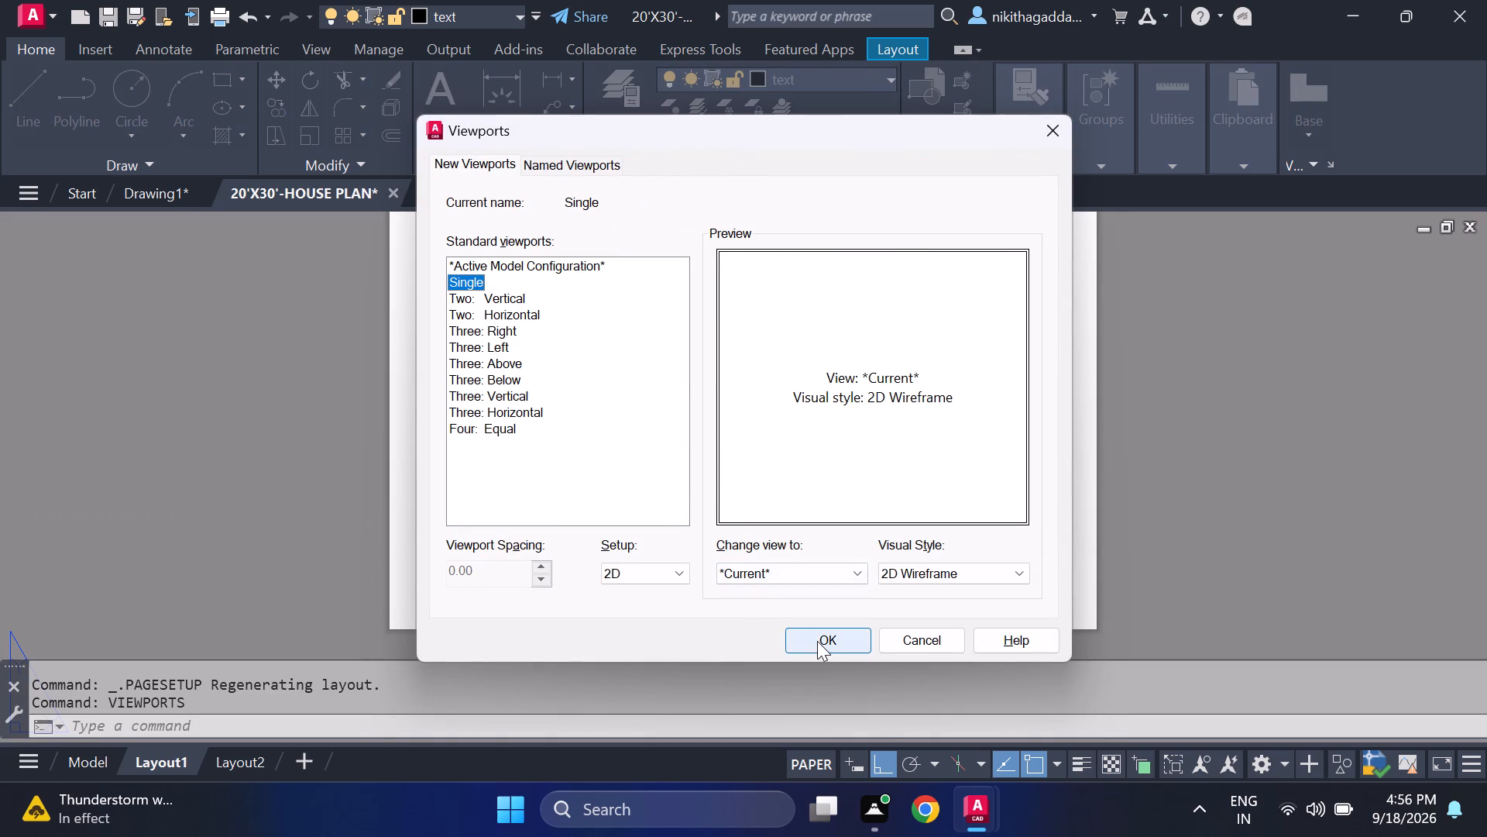
click(817, 641)
middle_drag(438, 377, 445, 475)
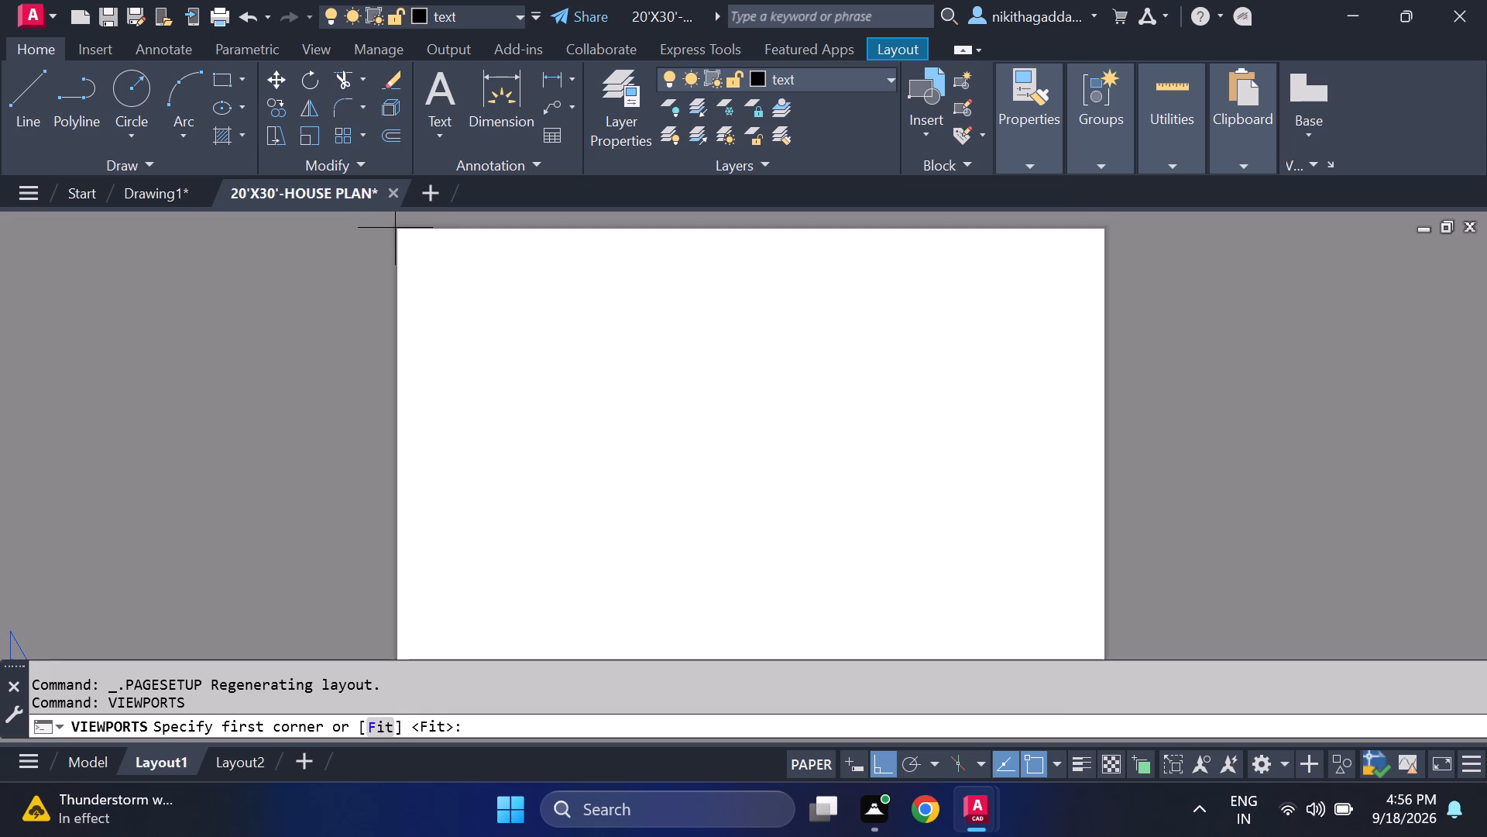
click(397, 228)
scroll(908, 527, down, 1)
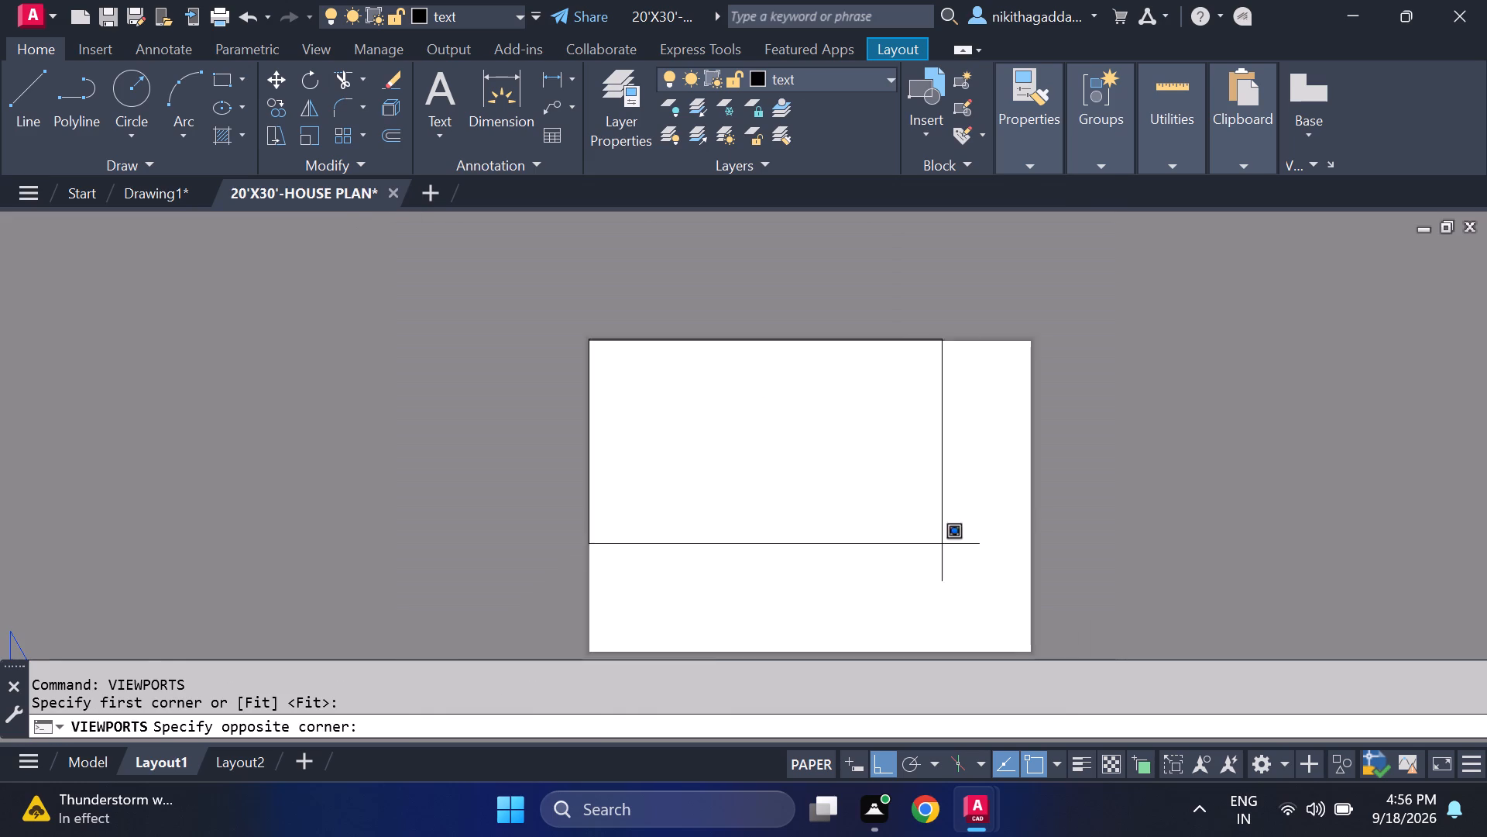
middle_drag(994, 617, 718, 507)
scroll(716, 502, up, 2)
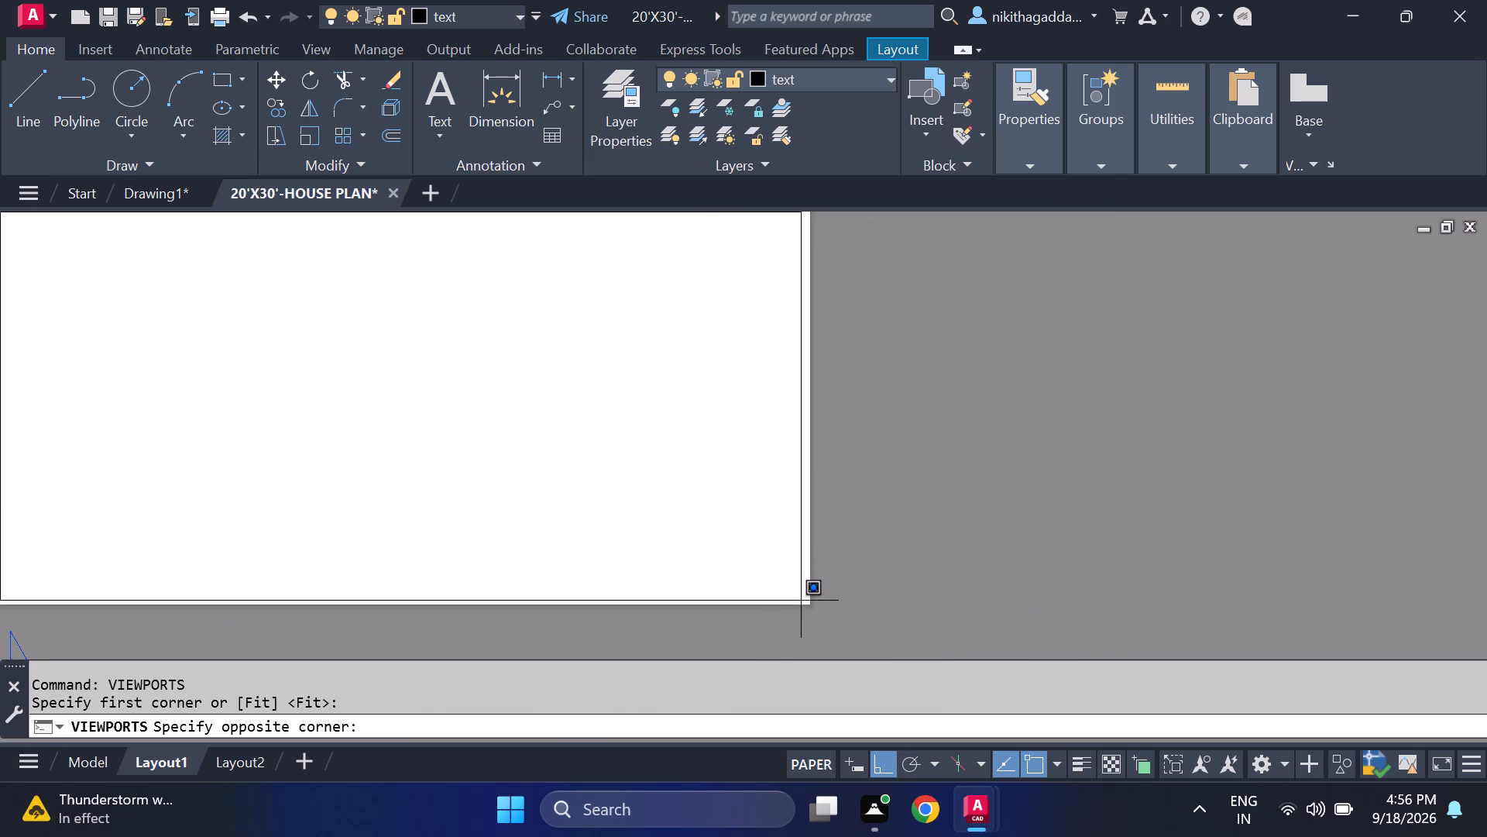
click(811, 604)
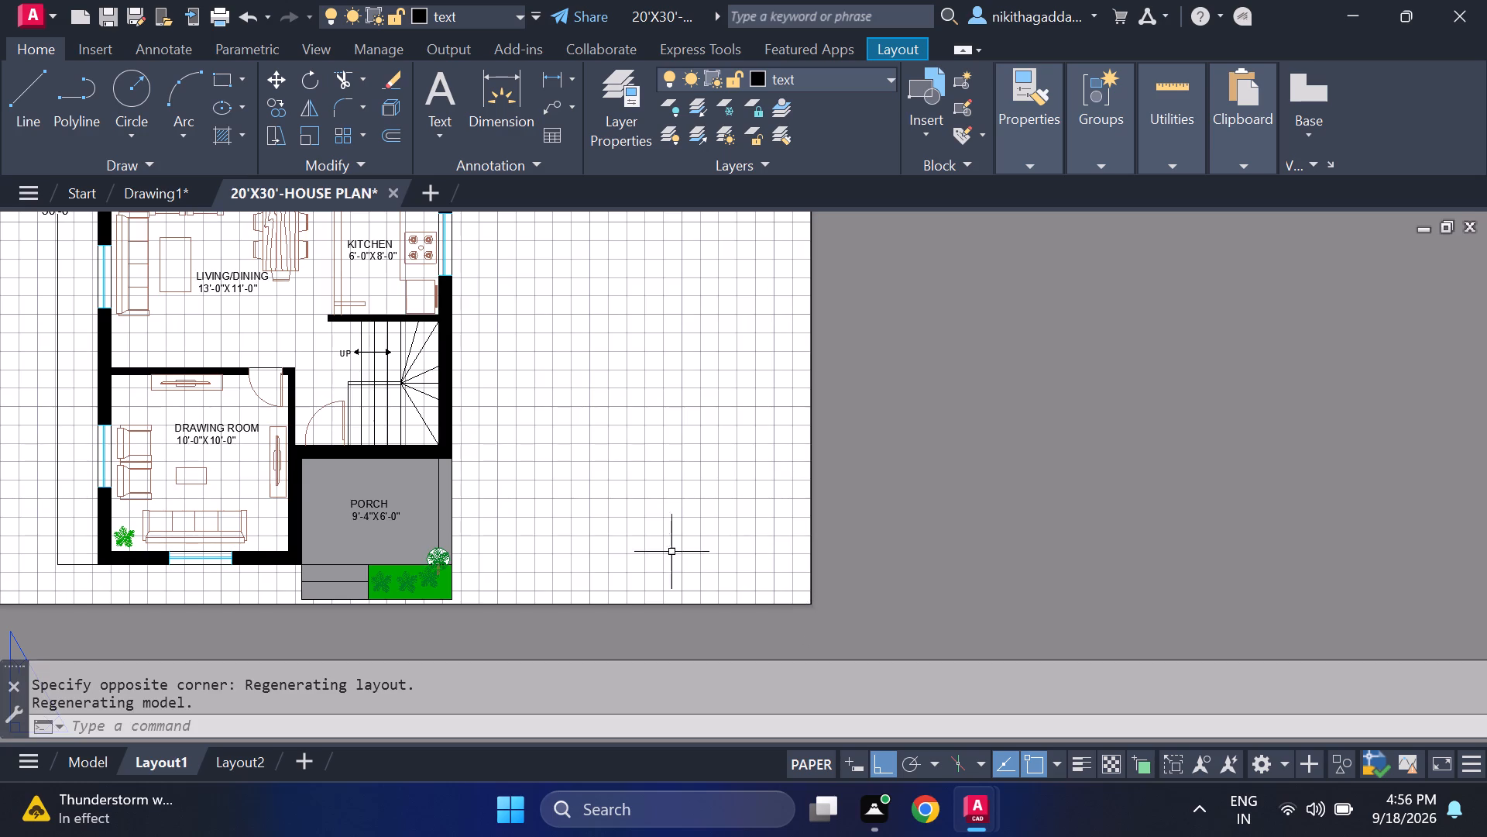
Examine how the house plan sits within the new viewport on the Layout1 sheet.
middle_drag(713, 564, 1055, 631)
scroll(861, 505, down, 1)
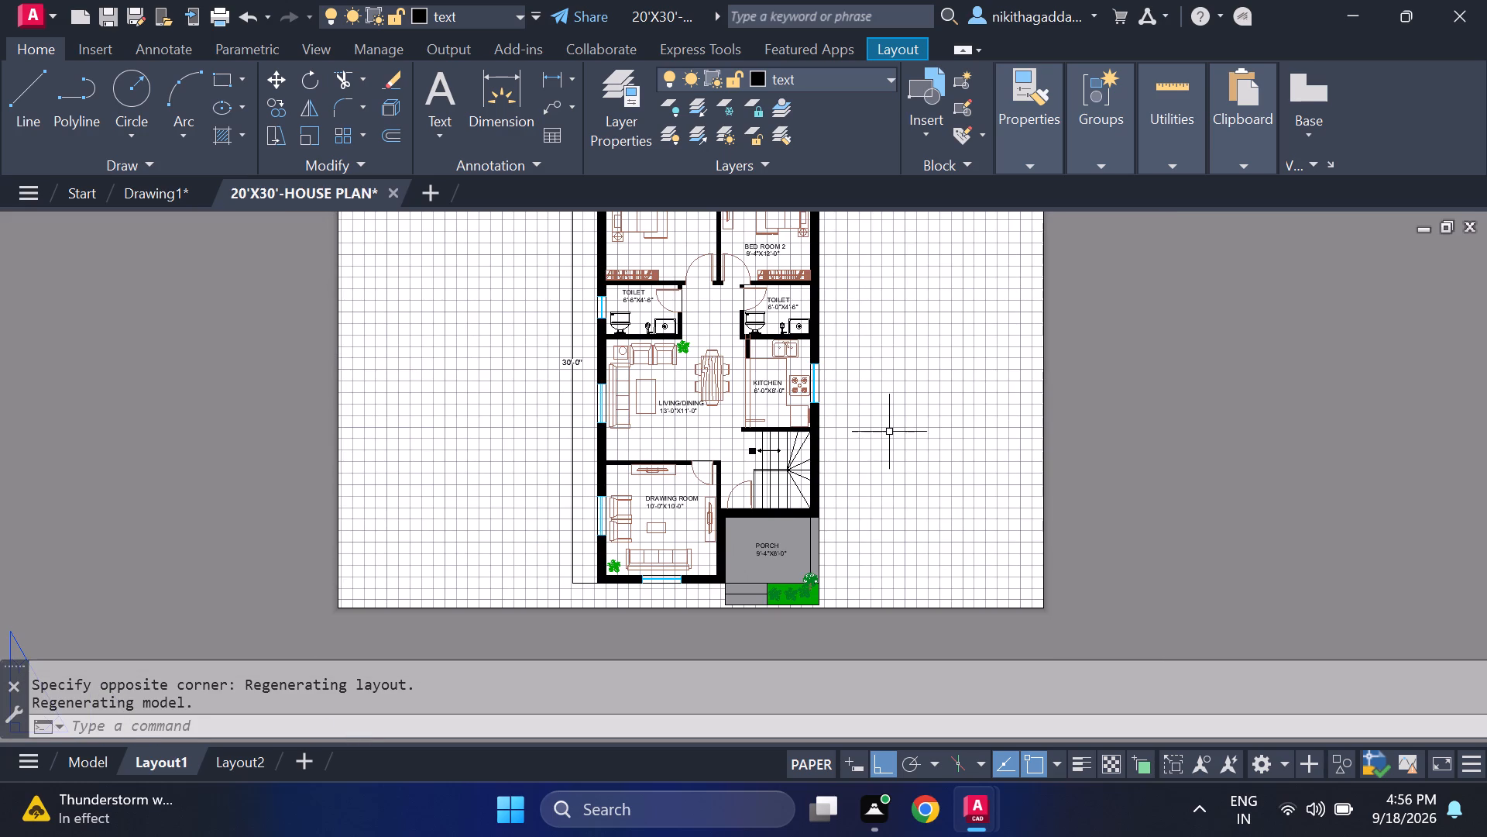
middle_drag(890, 431, 898, 512)
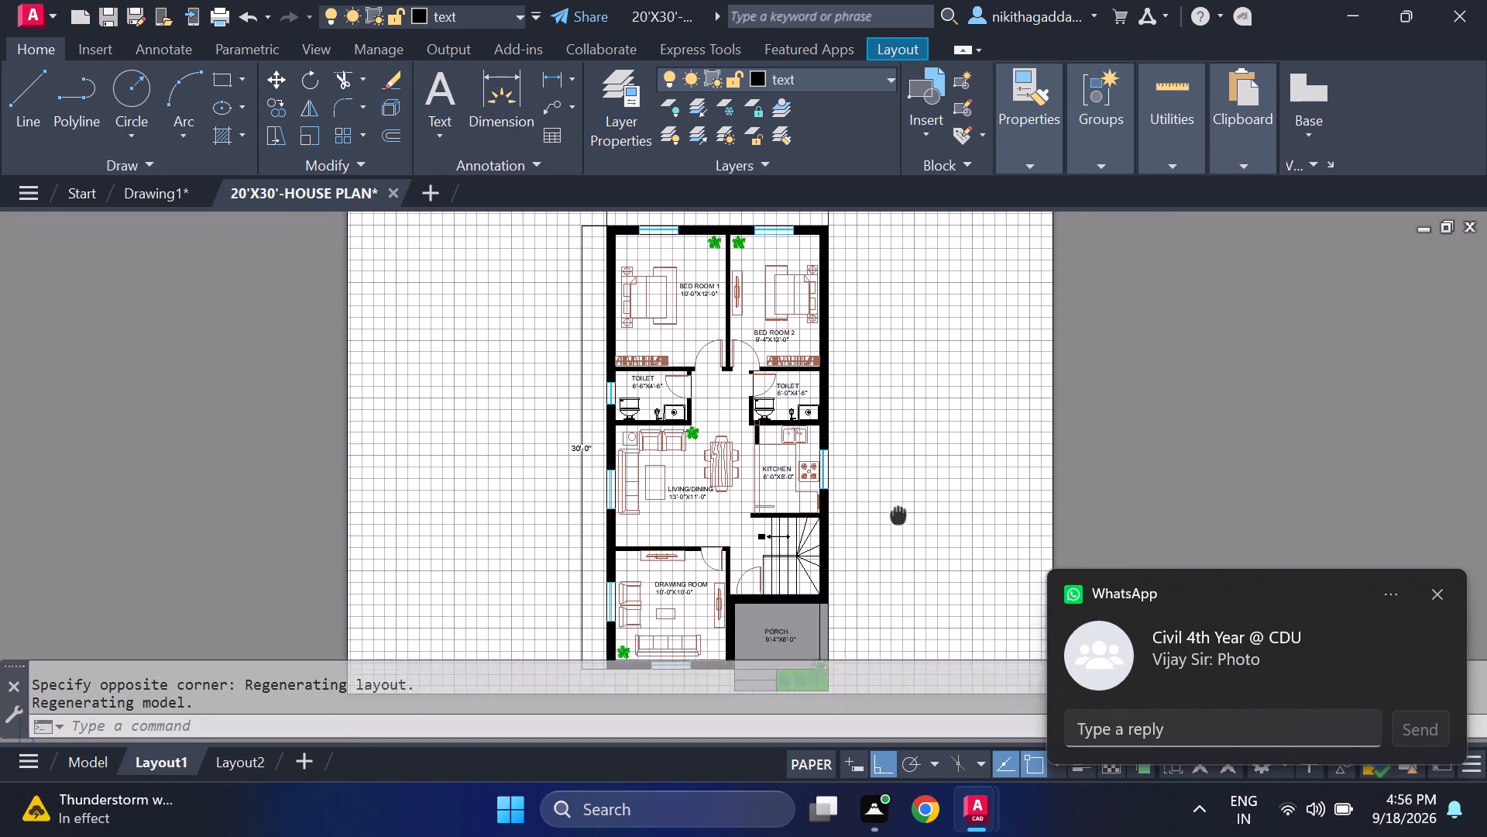
middle_drag(898, 512, 859, 442)
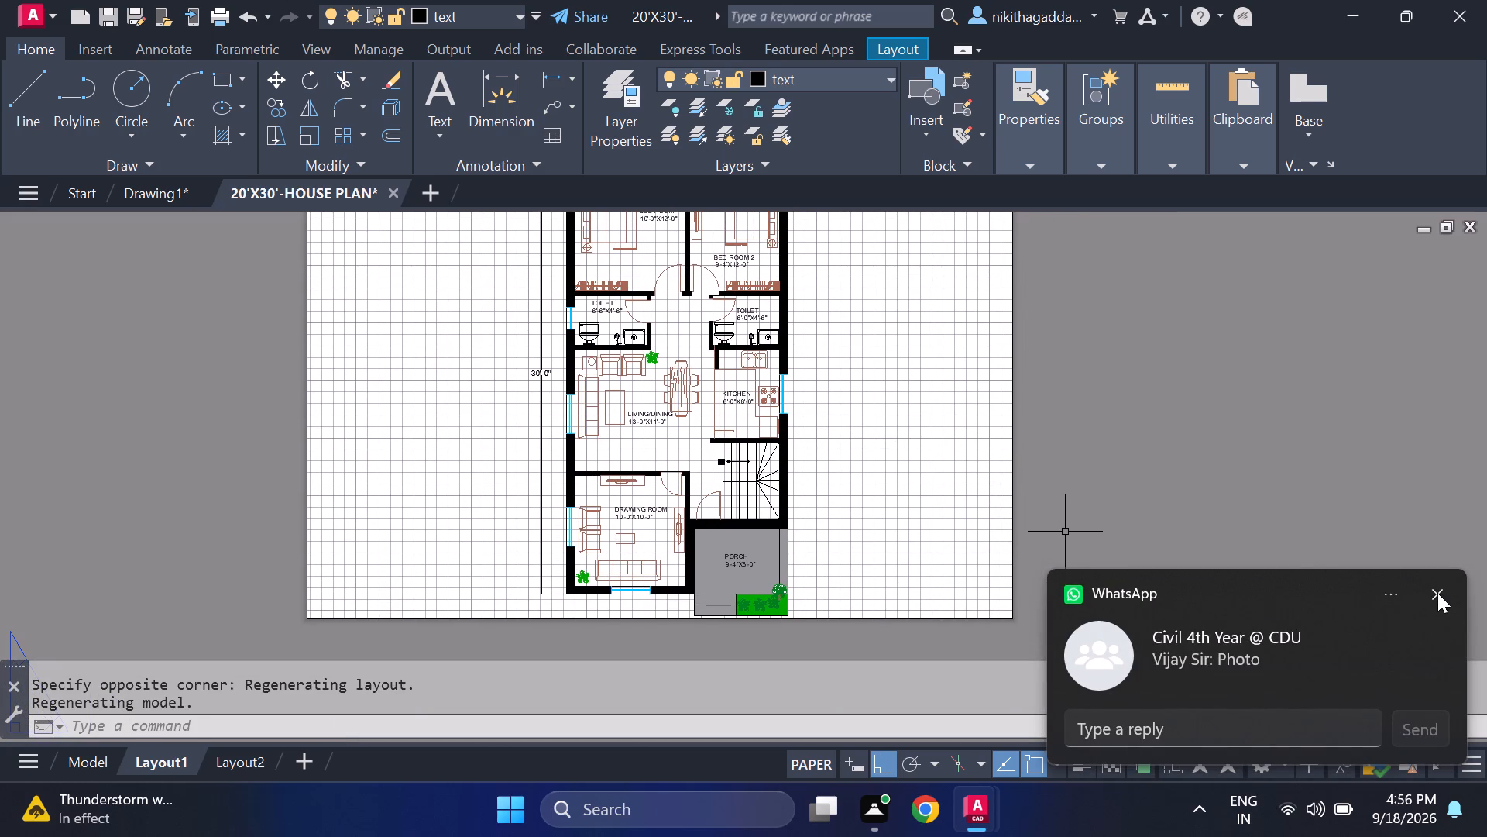
click(1439, 593)
middle_drag(968, 439, 967, 443)
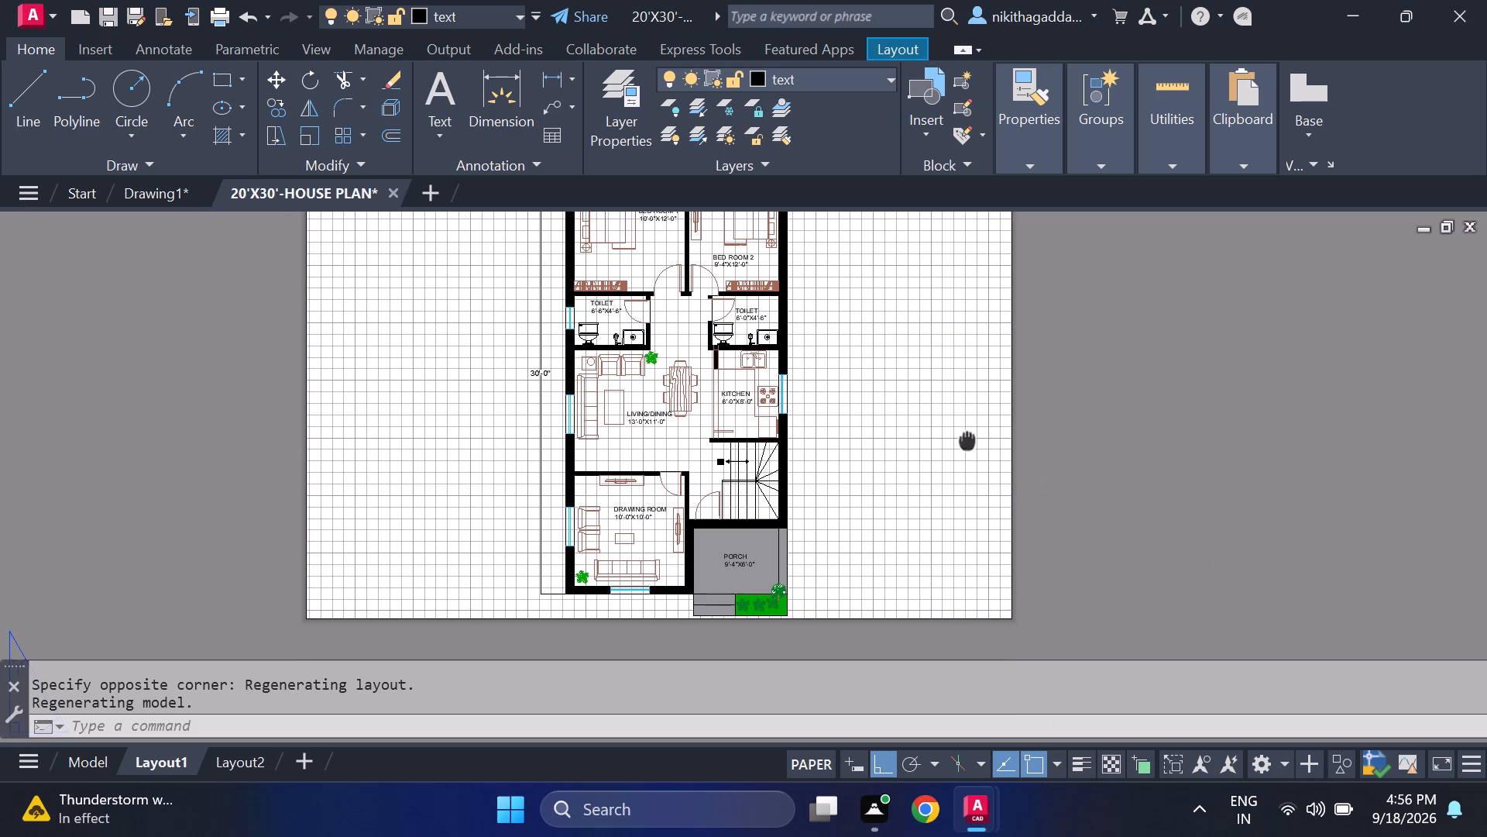
middle_drag(967, 443, 909, 494)
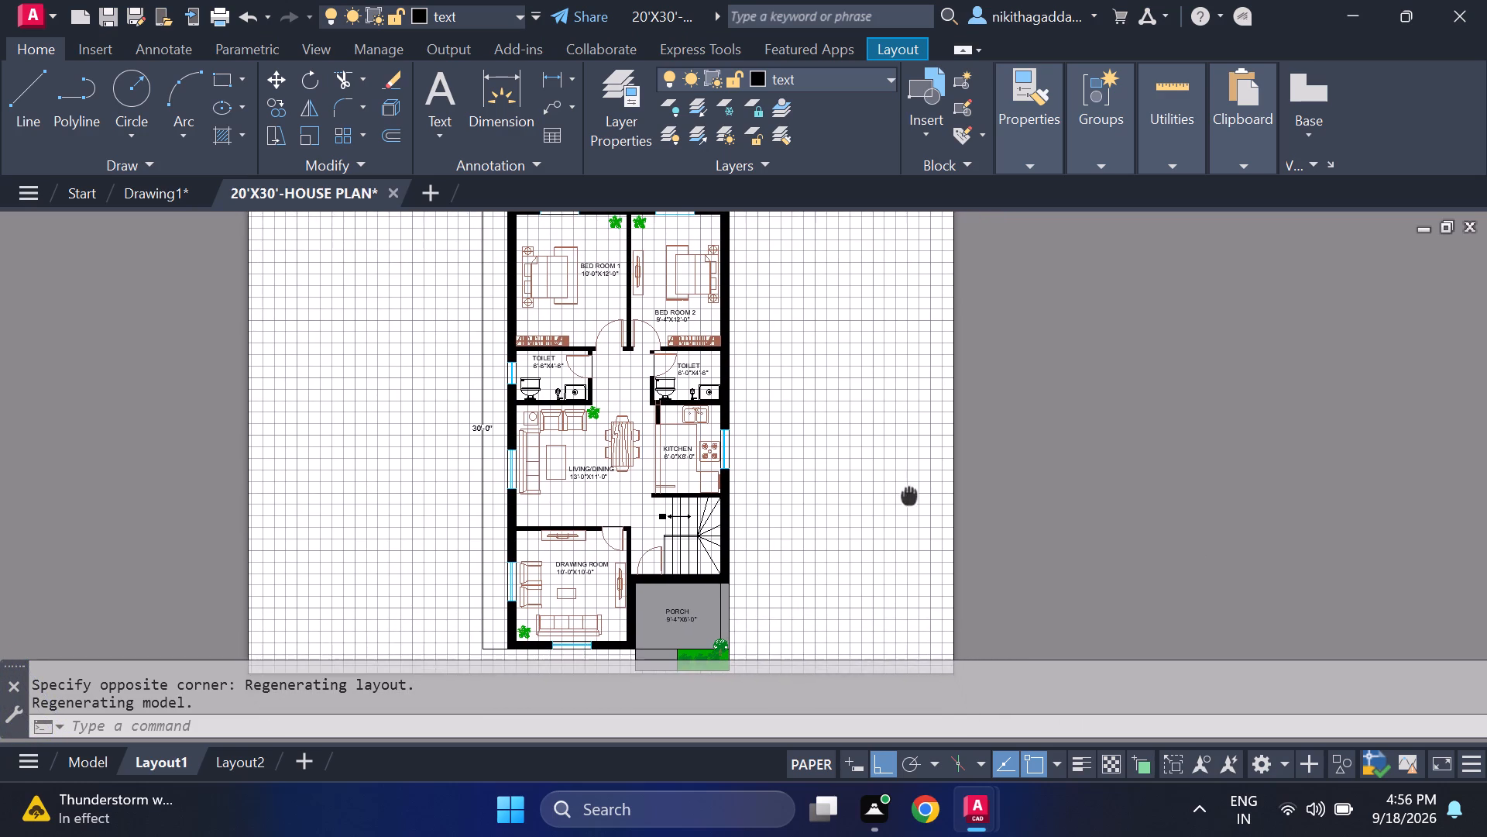
middle_drag(909, 494, 911, 493)
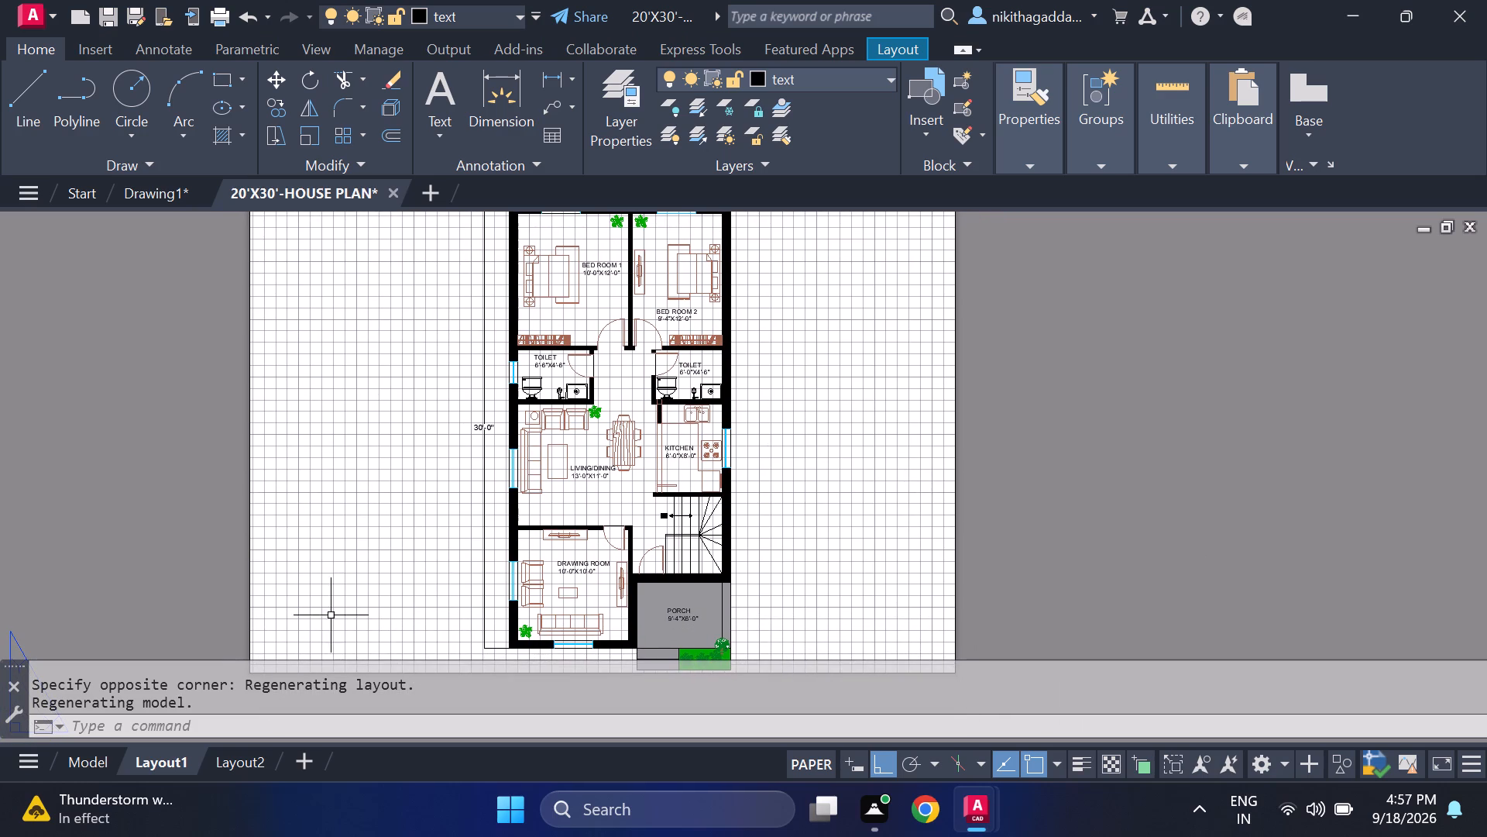
Start a single-sheet plot of Layout1 and inspect the house plan in the plot preview.
right_click(141, 758)
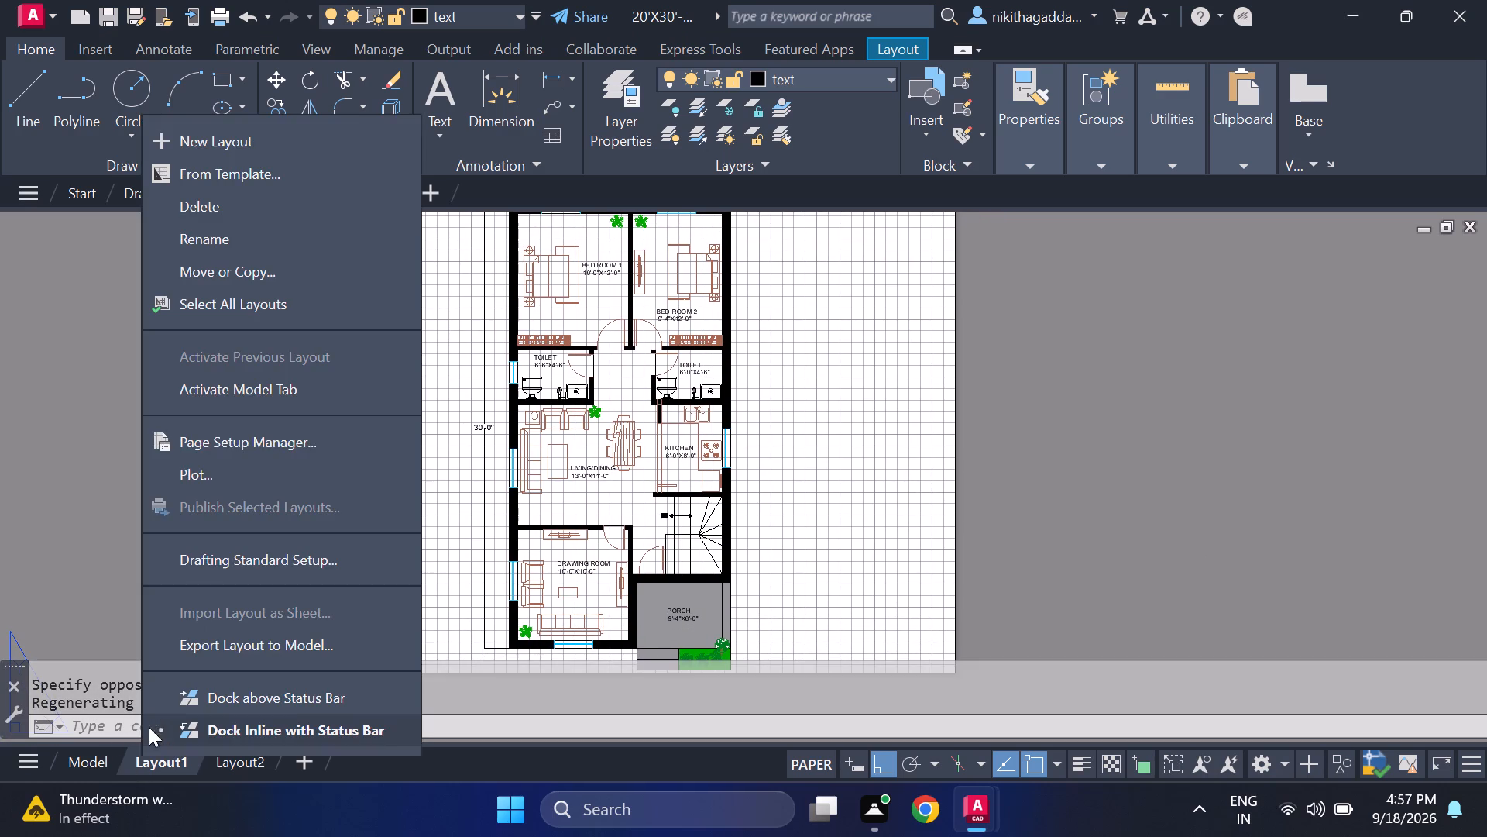
click(207, 470)
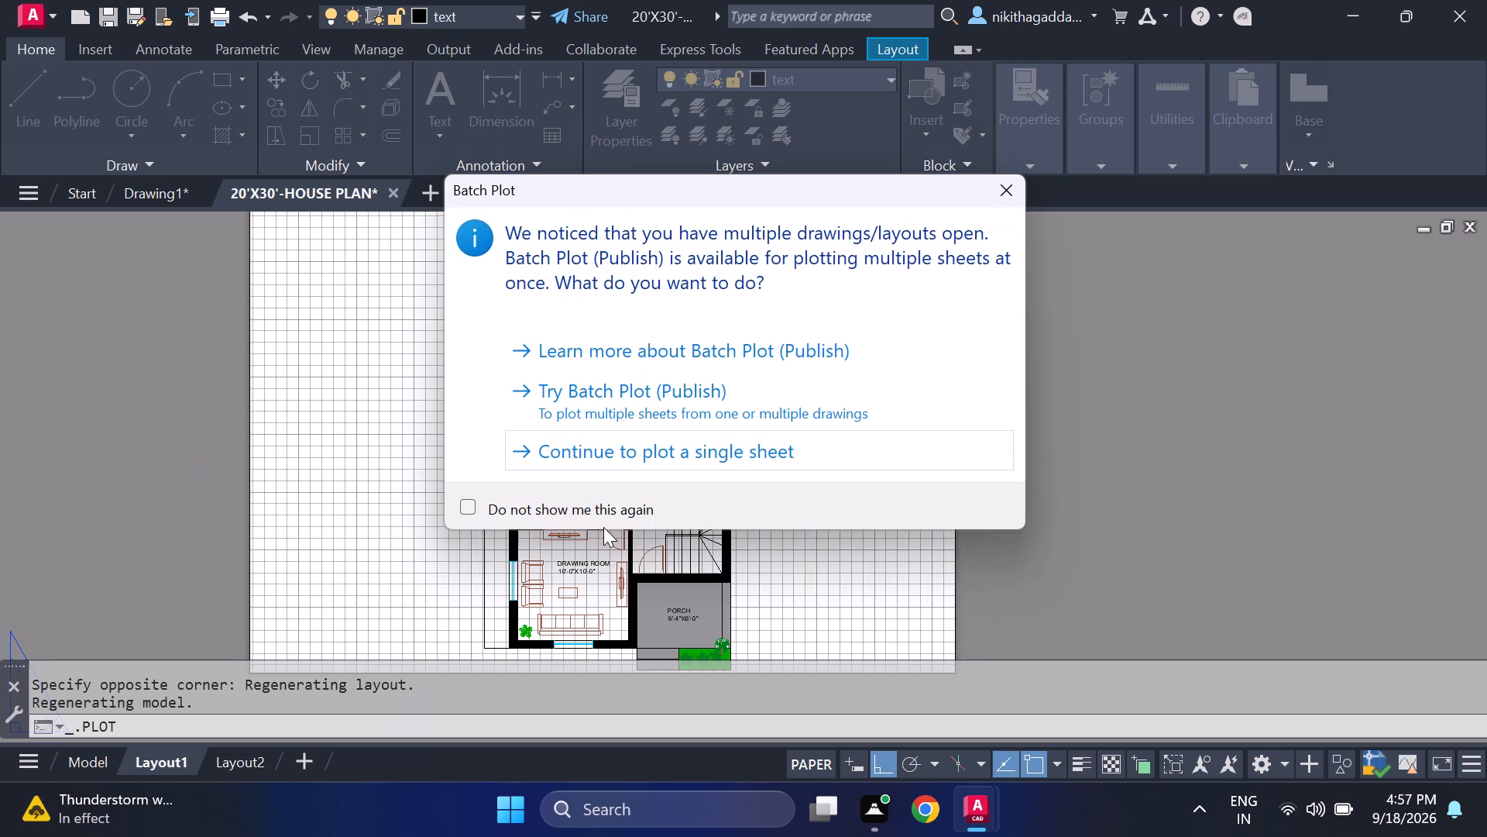
click(730, 457)
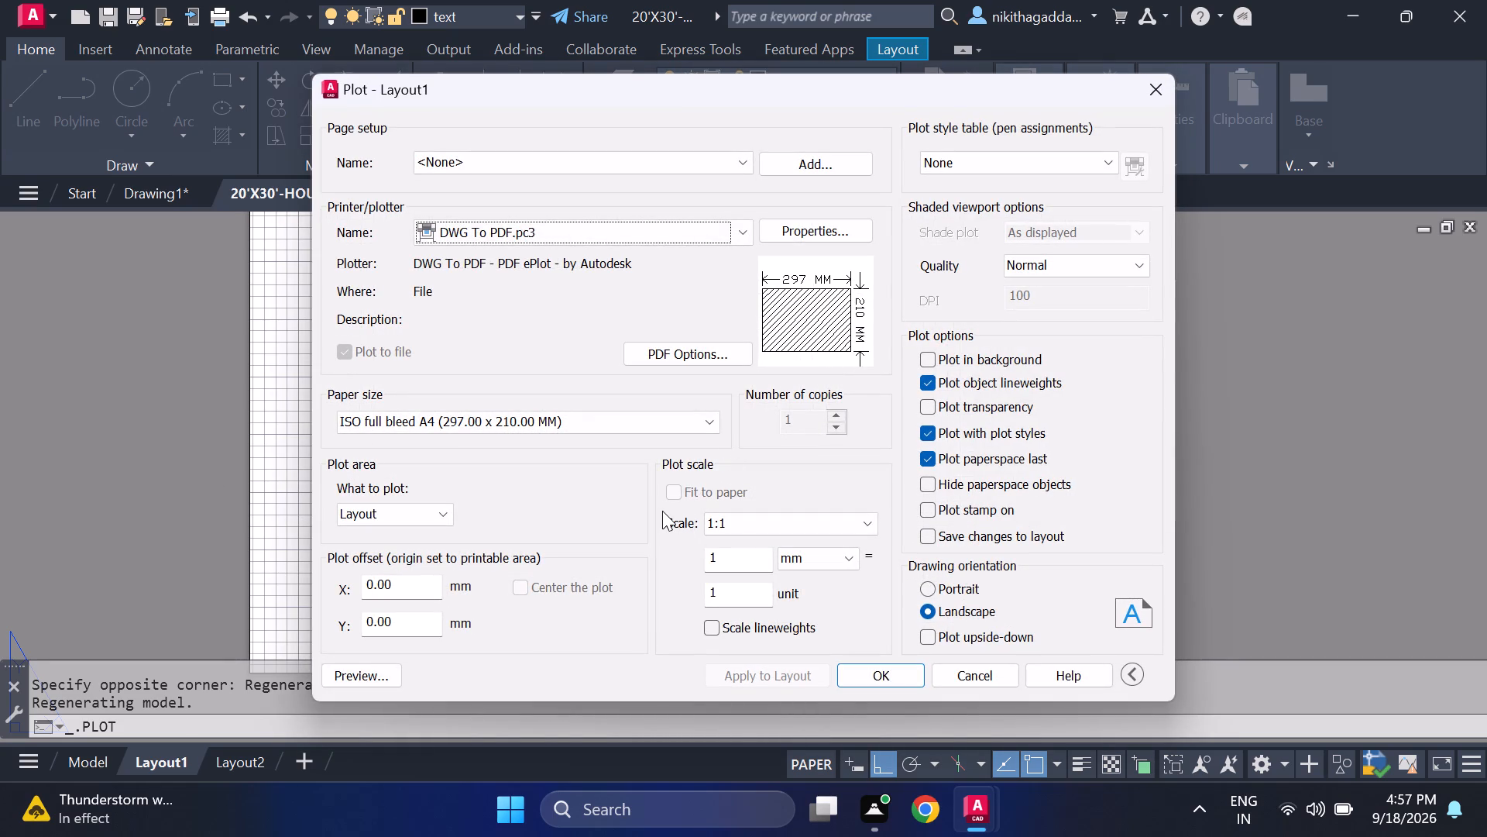
click(381, 668)
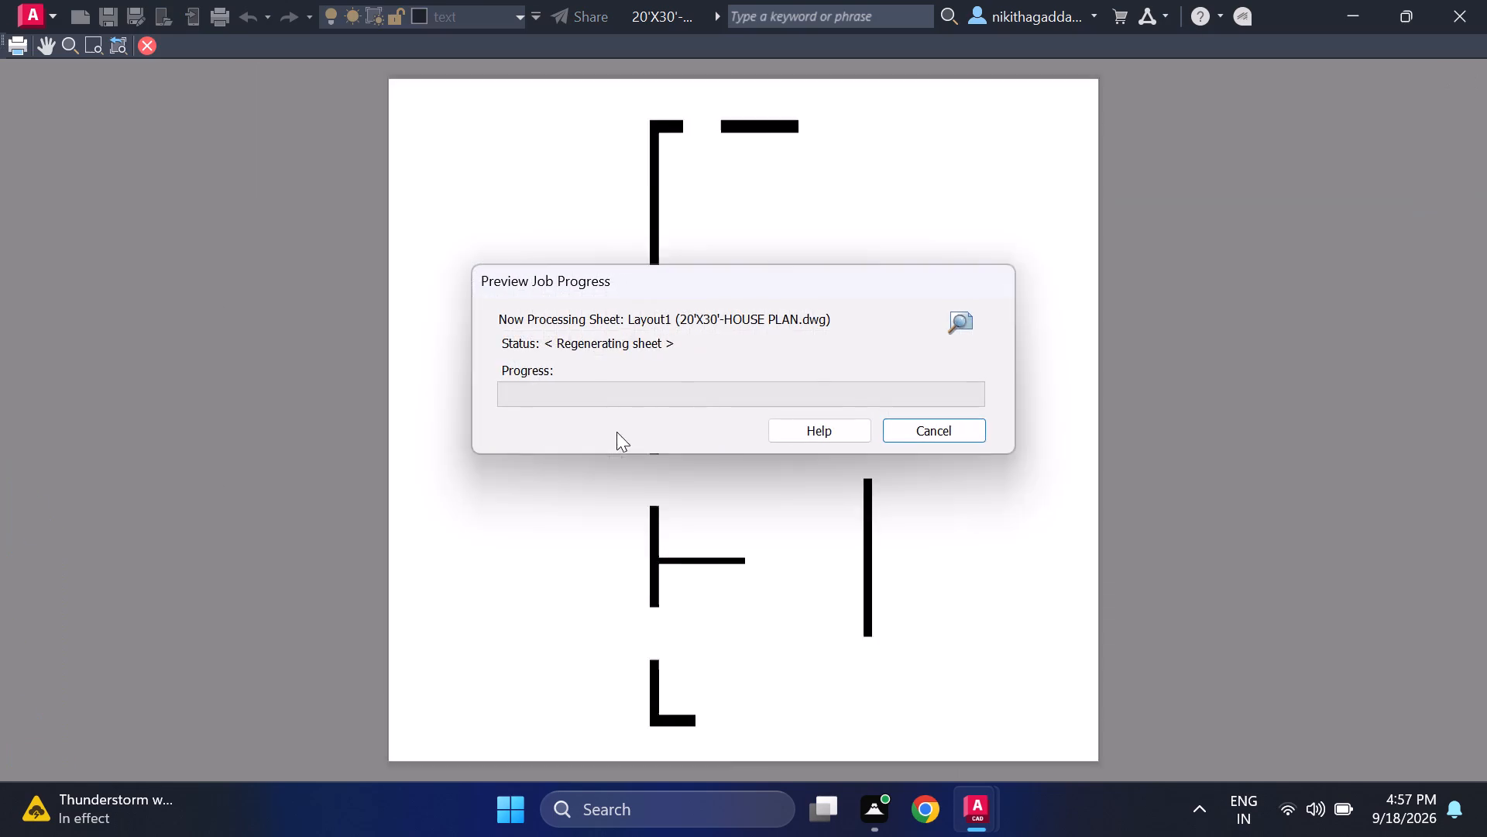
scroll(743, 496, up, 1)
scroll(749, 508, down, 1)
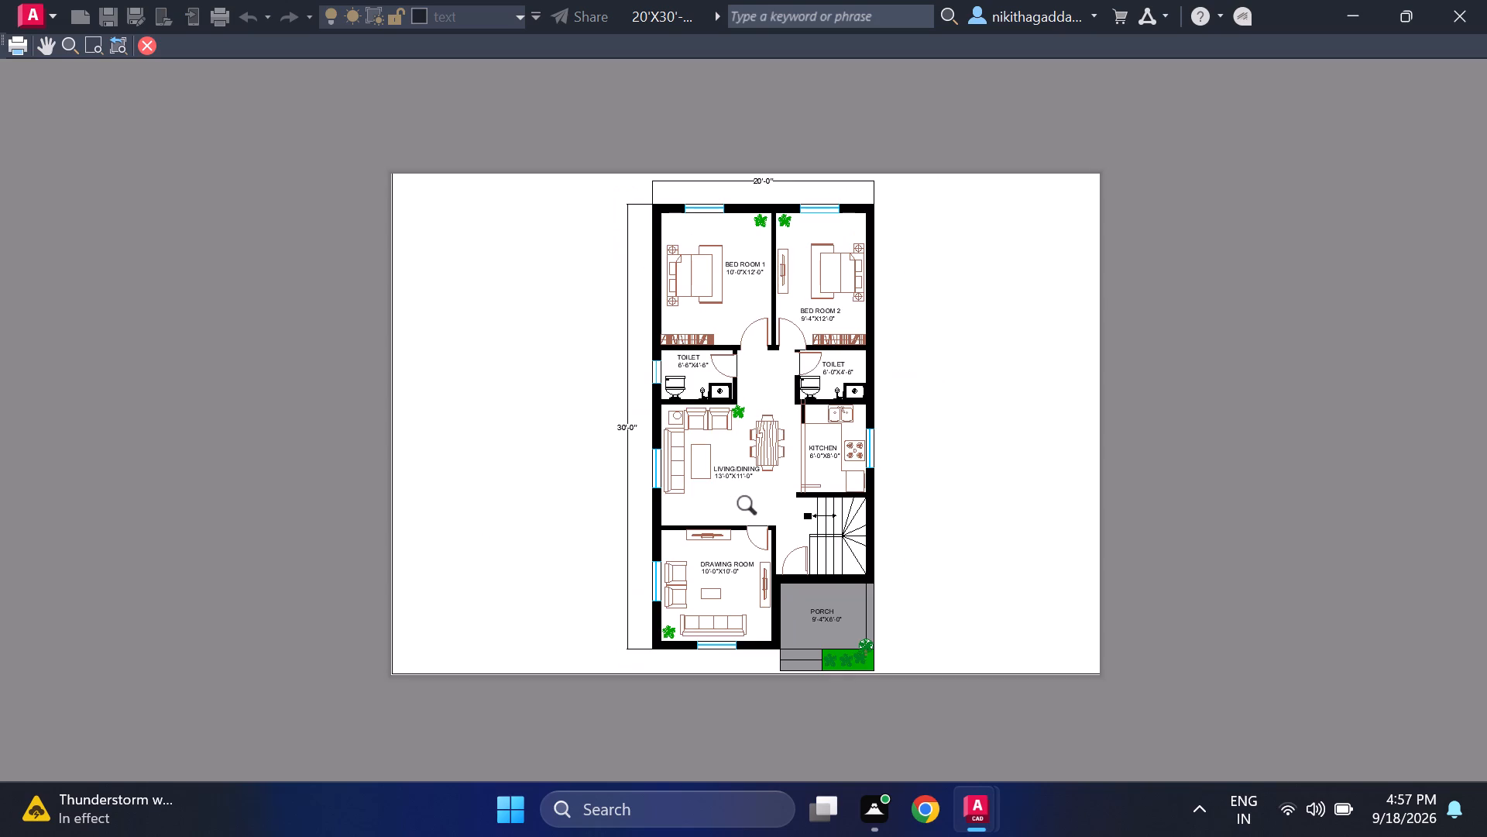
scroll(745, 384, up, 2)
scroll(729, 420, down, 1)
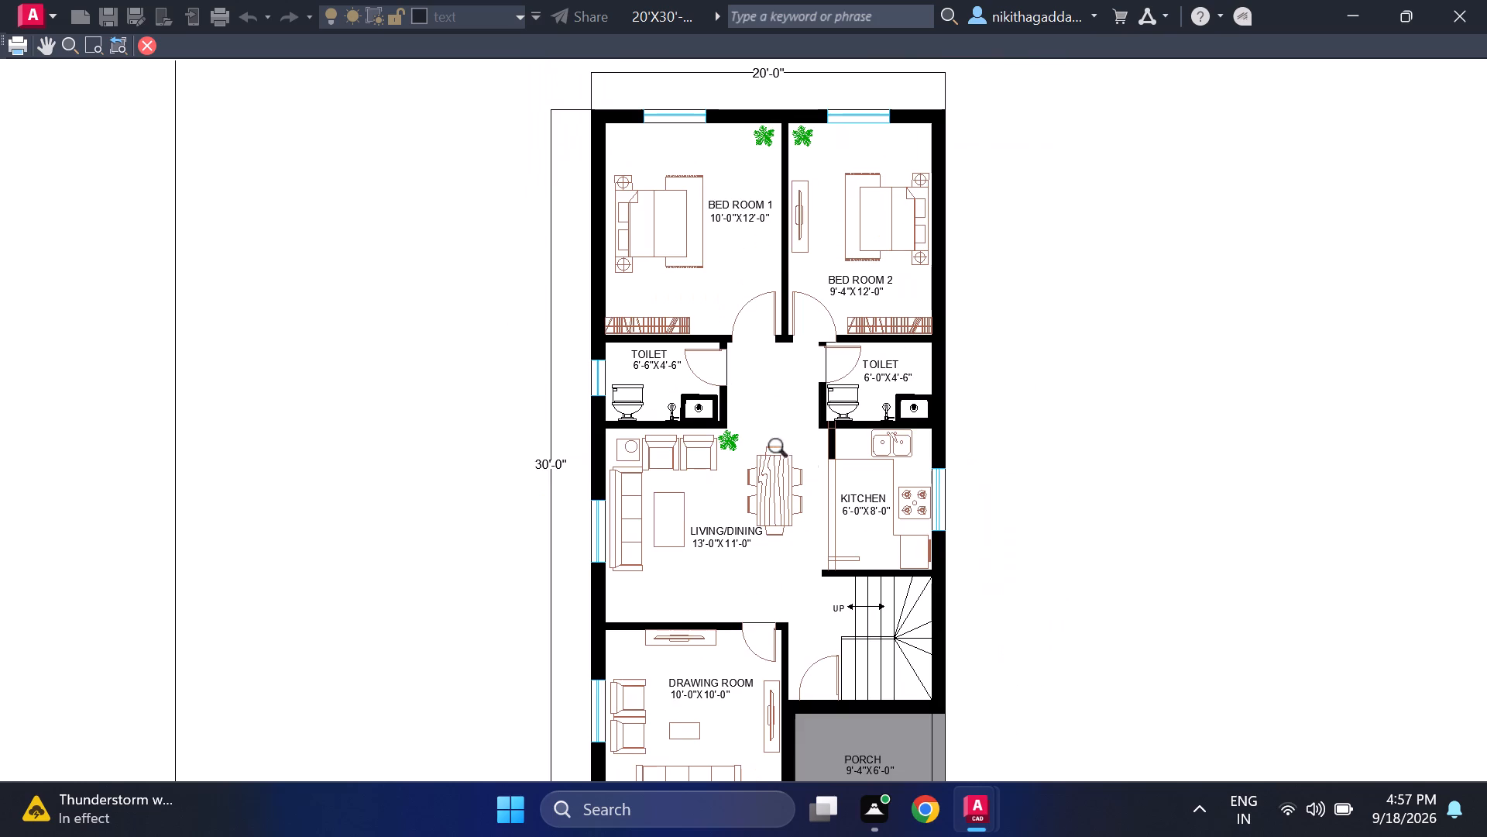
Examine the house plan in Layout1's plot preview, and leave the preview and plot setup without plotting.
scroll(569, 360, down, 2)
scroll(621, 367, up, 2)
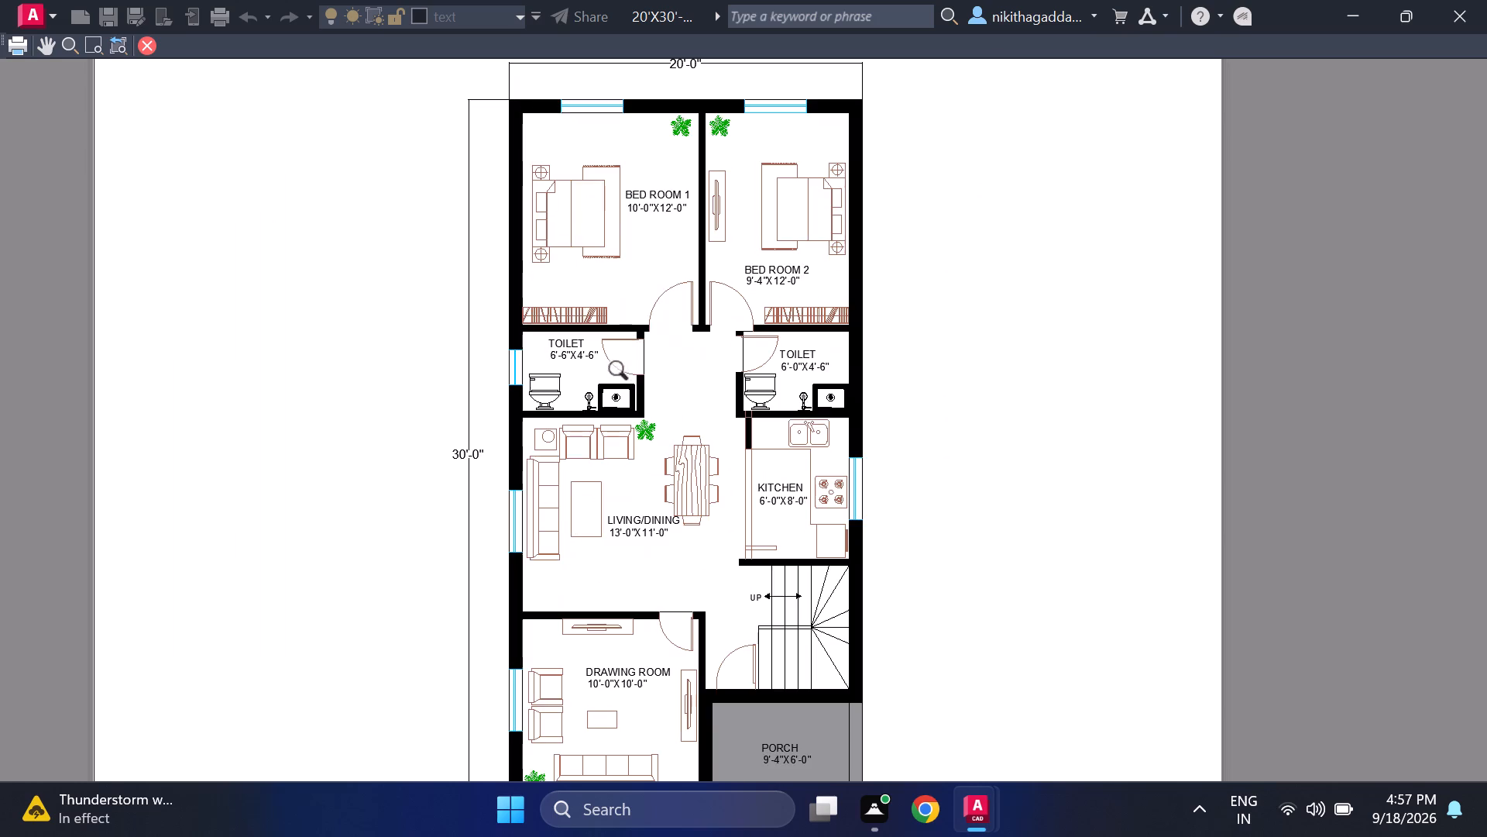
scroll(602, 381, down, 1)
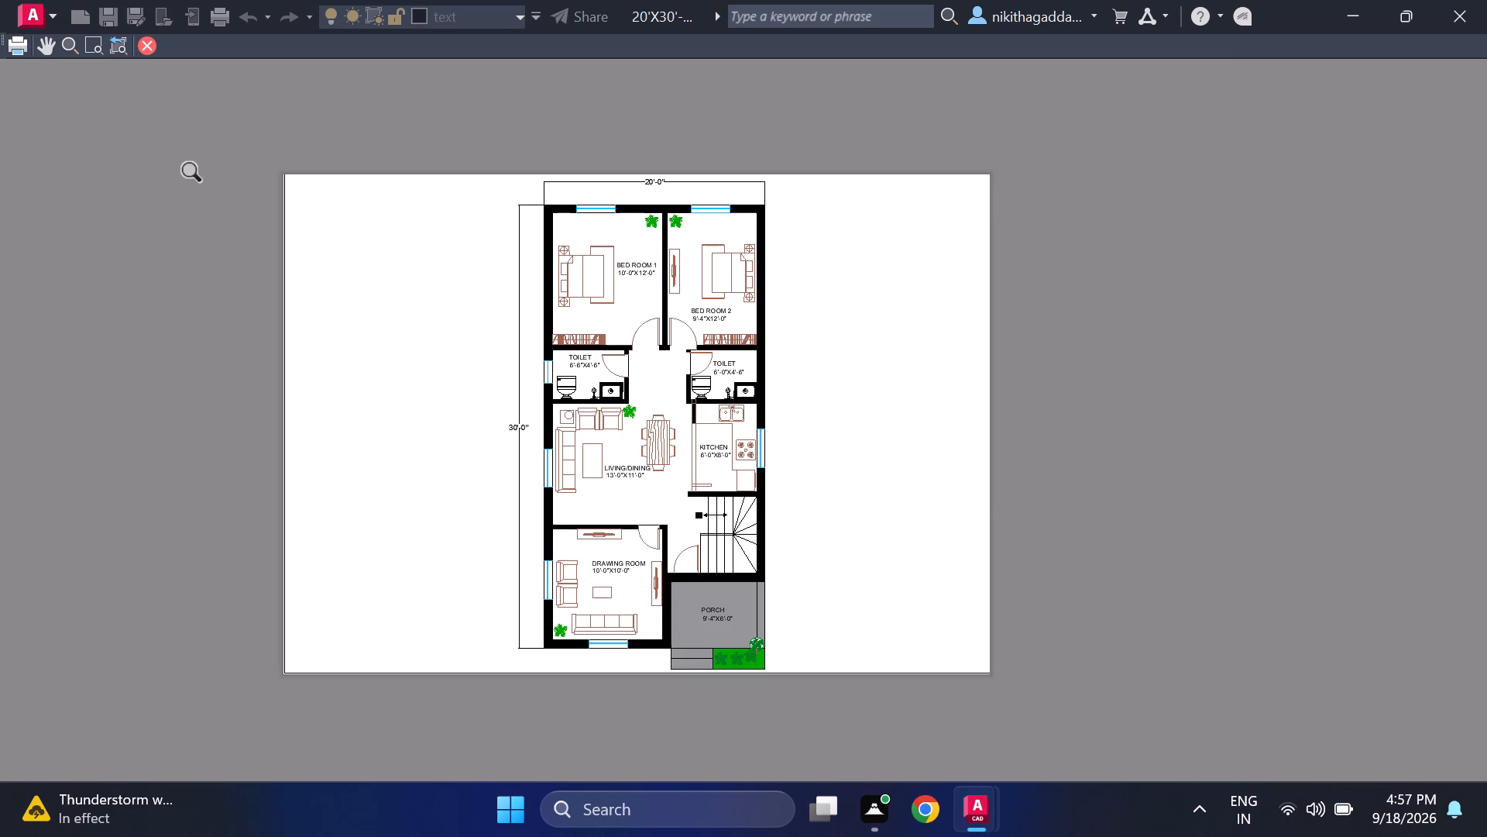
click(147, 40)
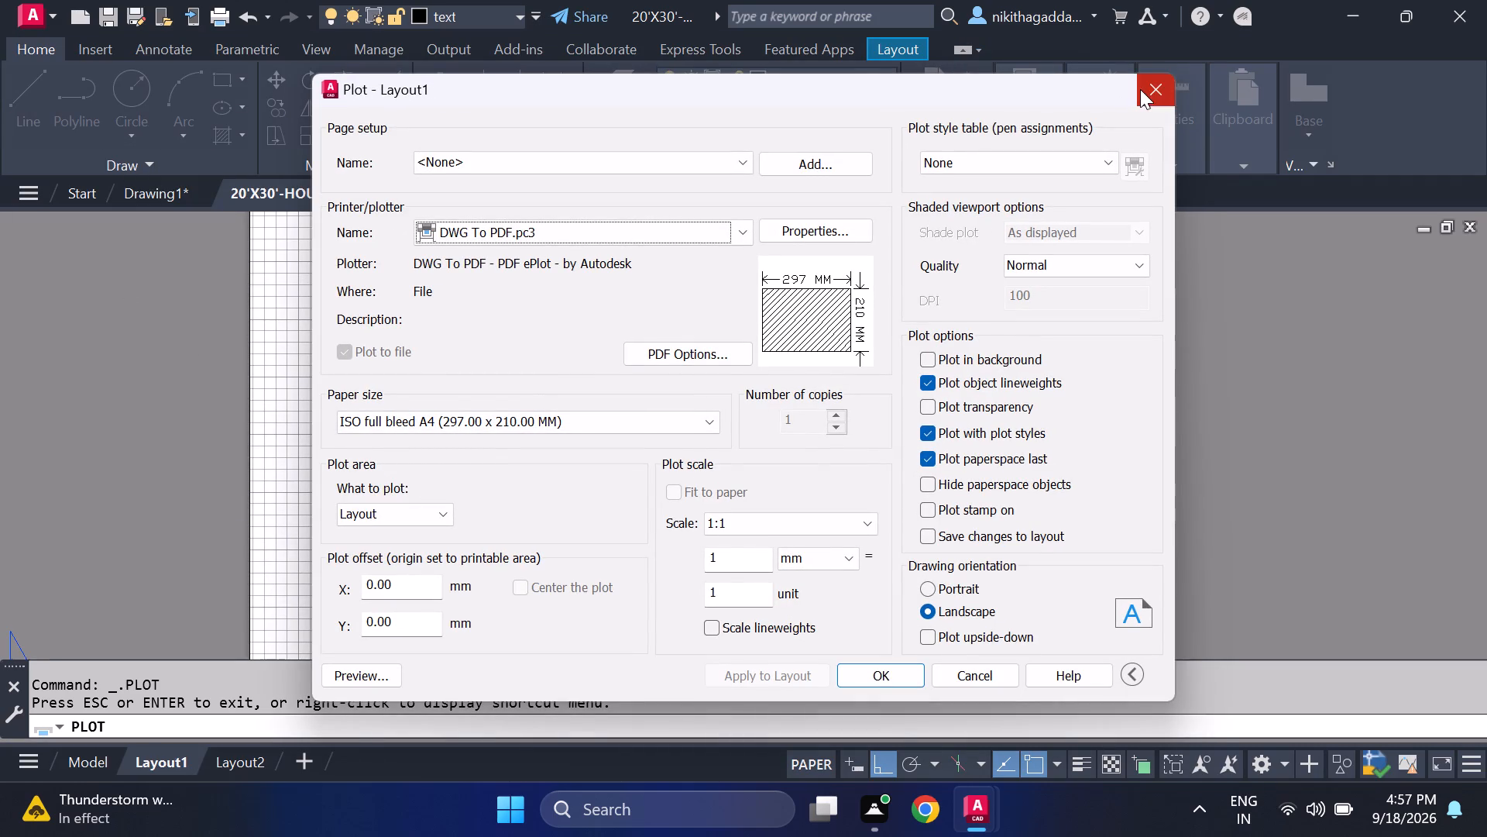
click(1141, 91)
In model space, change the solid porch hatch colour to the lighter grey 199,200,202.
click(72, 759)
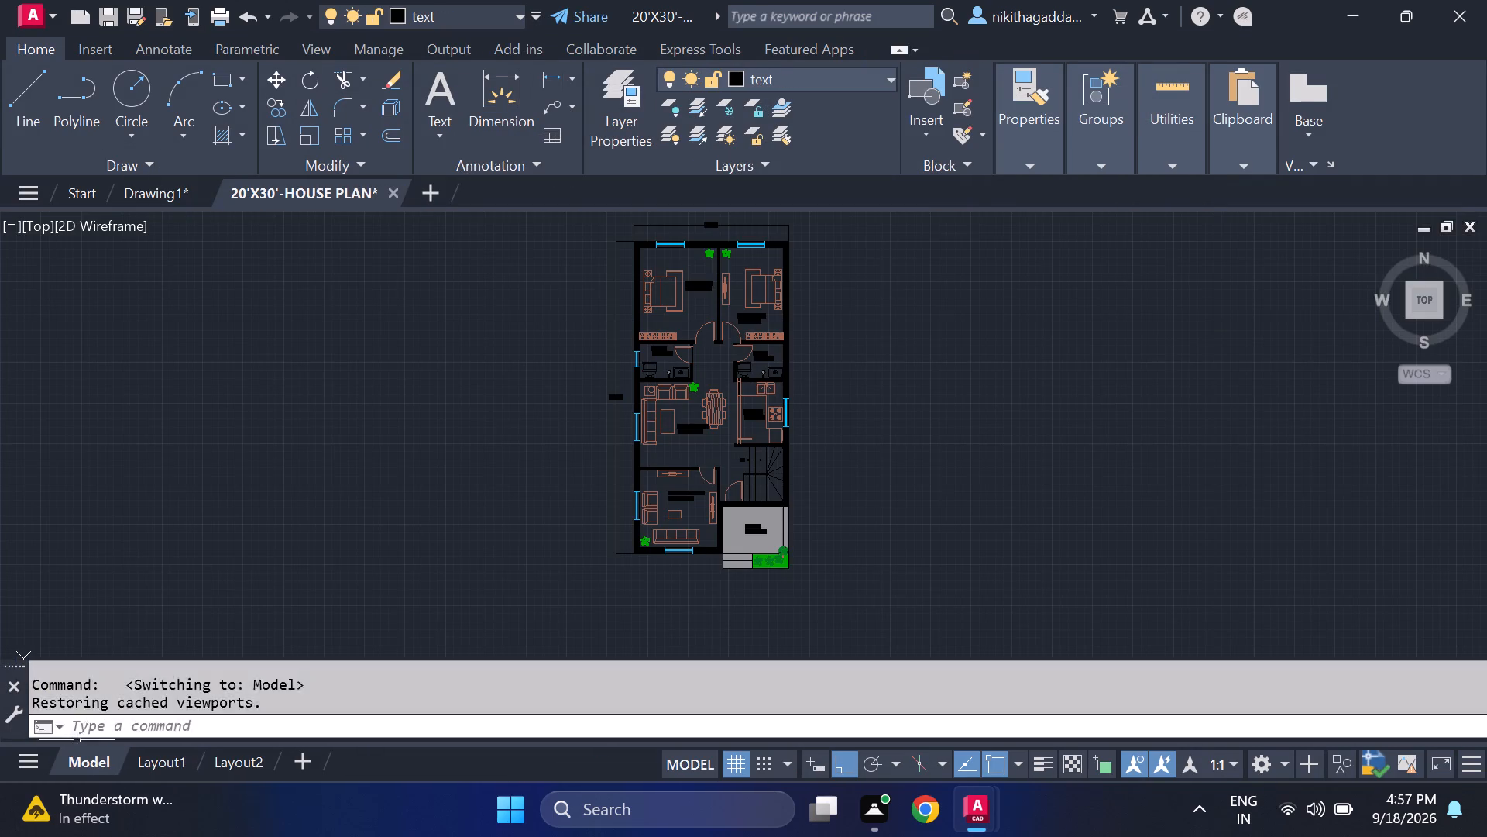
scroll(719, 540, up, 2)
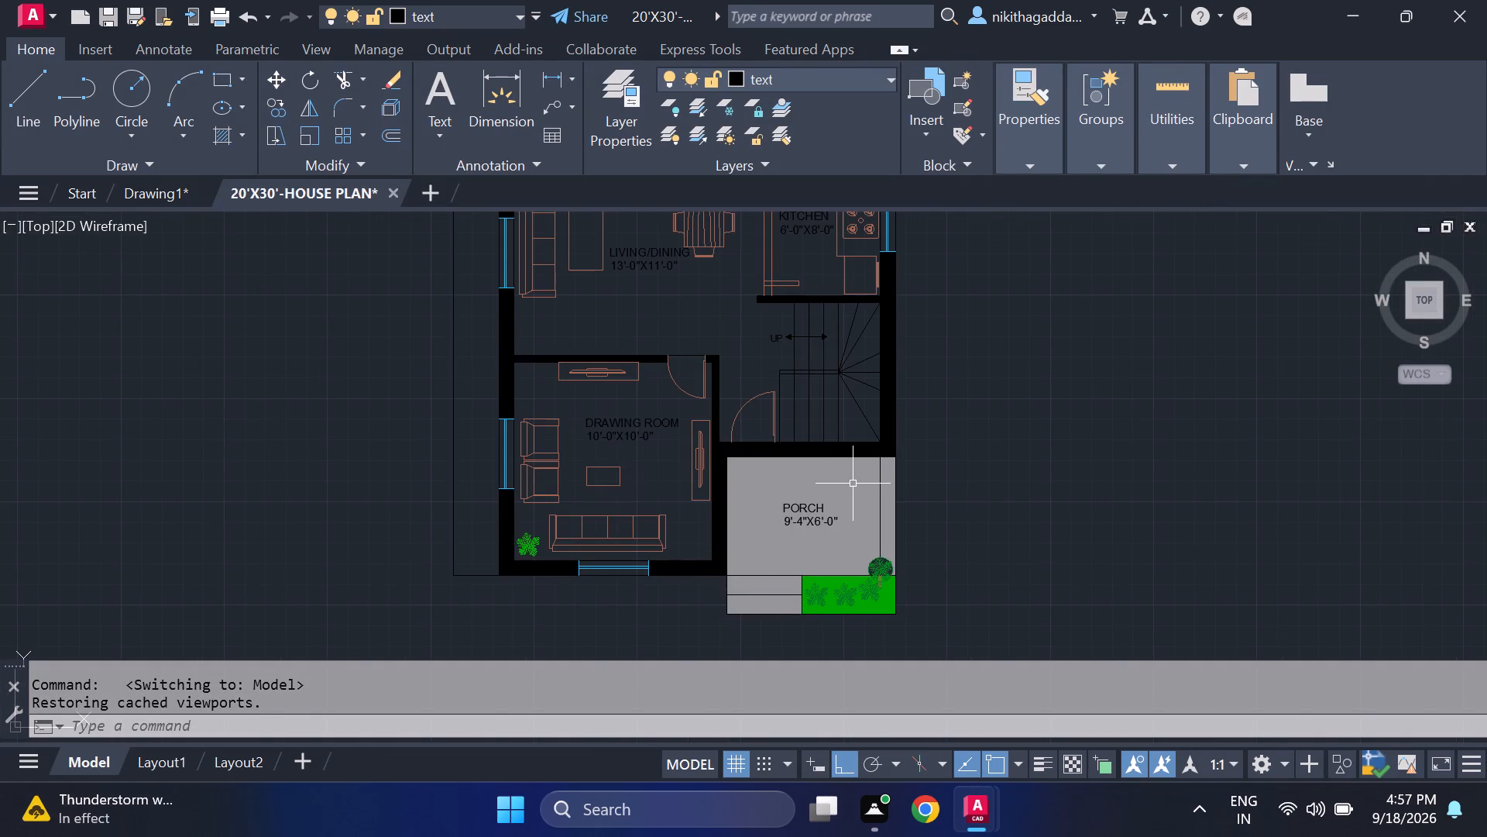
click(853, 484)
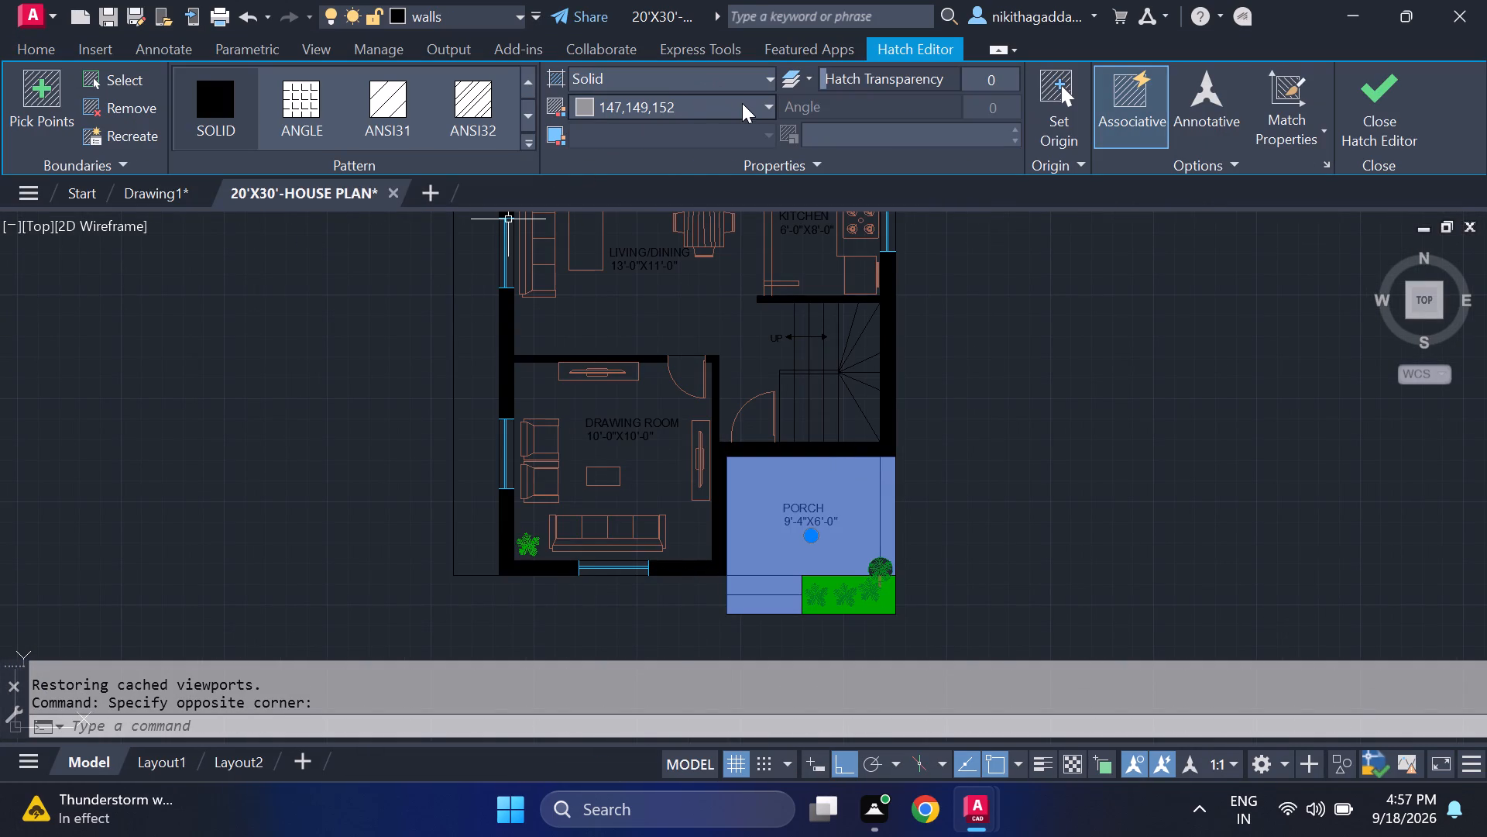
click(744, 103)
click(588, 258)
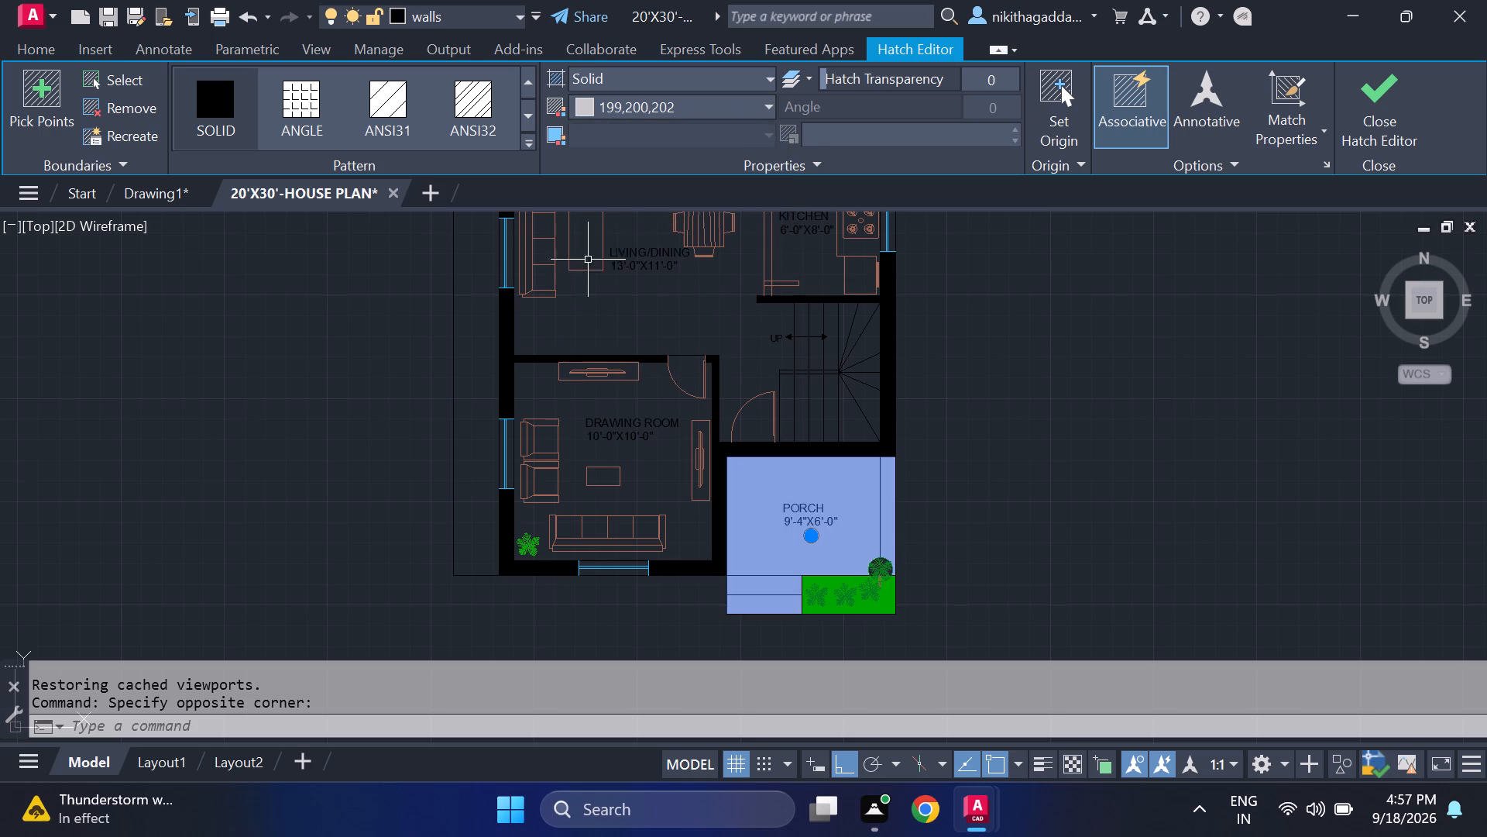
click(1393, 109)
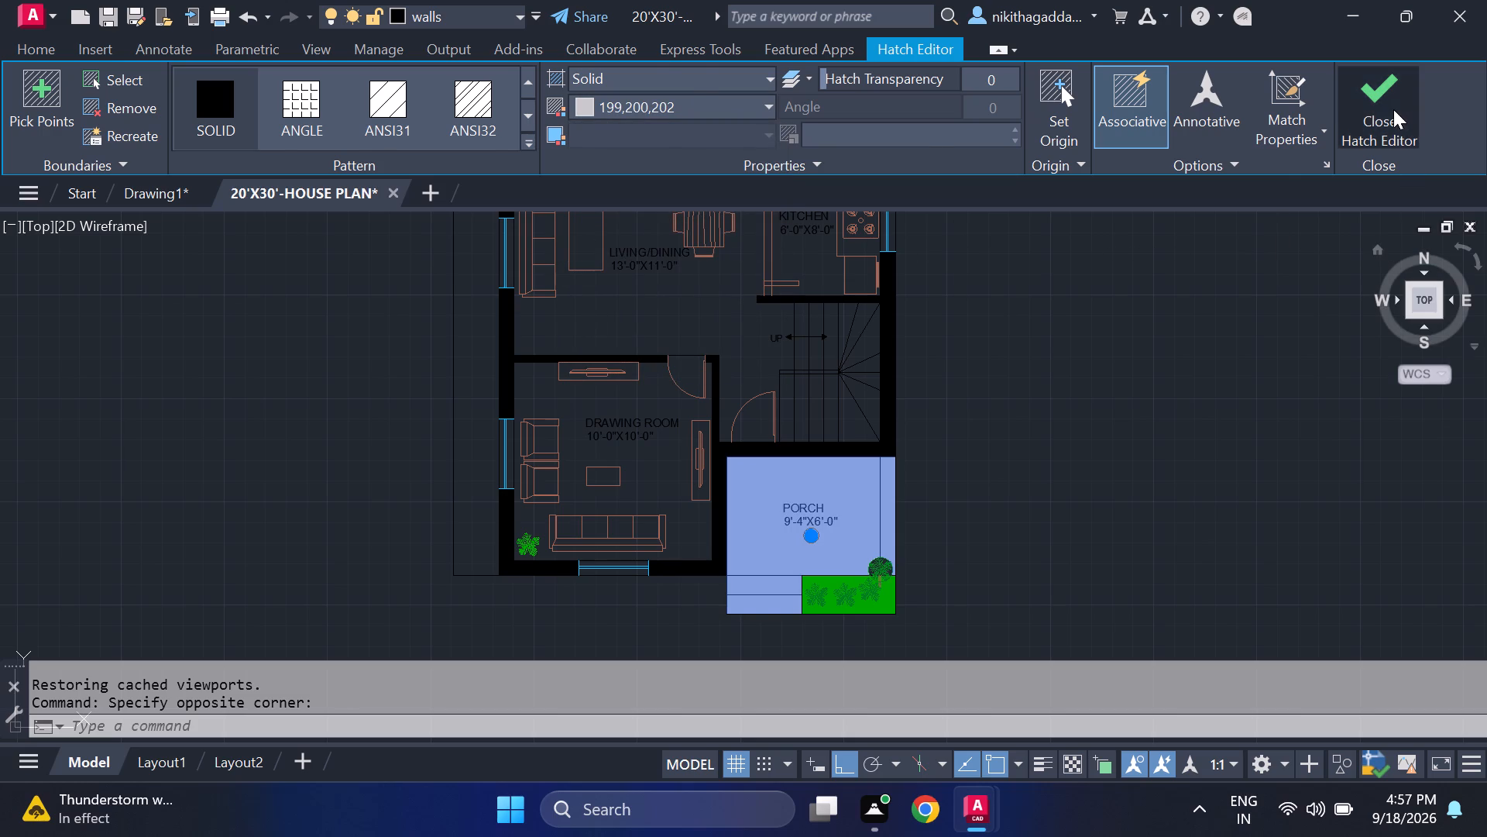
Preview a single-sheet plot of Layout1 to check the recoloured porch, and exit without plotting.
click(150, 762)
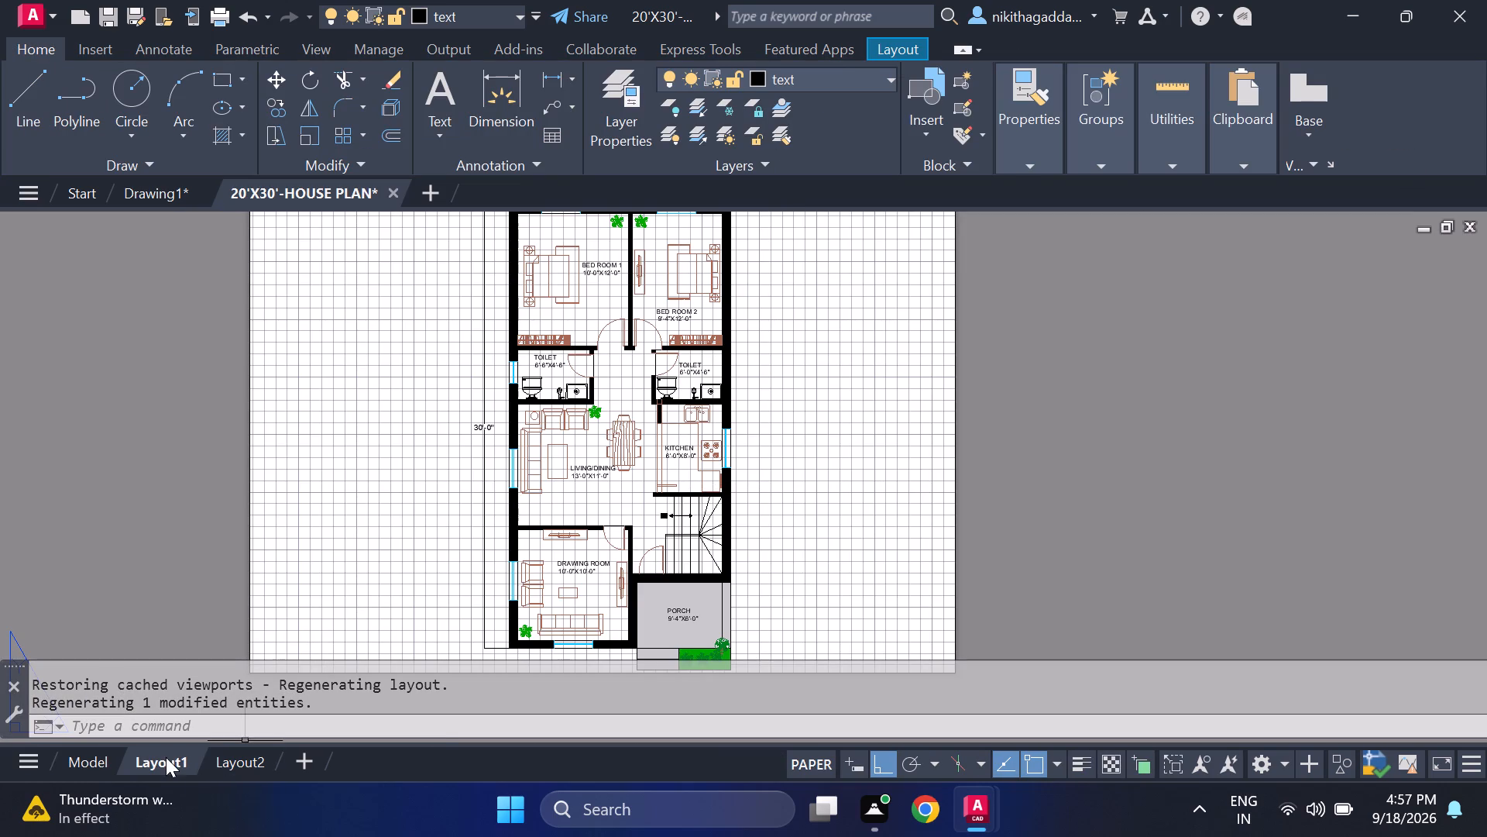
right_click(166, 757)
click(276, 471)
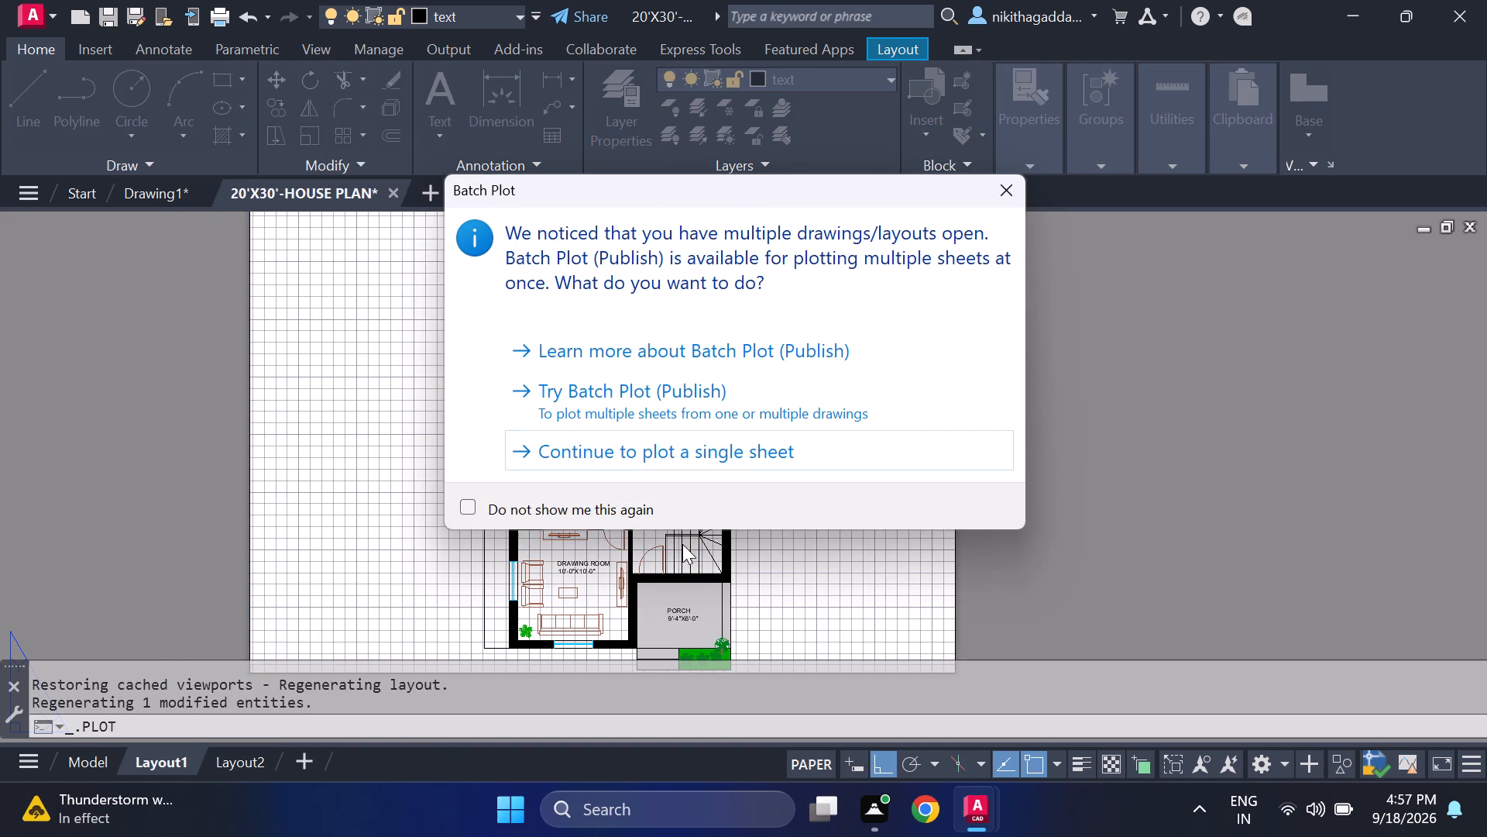
click(750, 449)
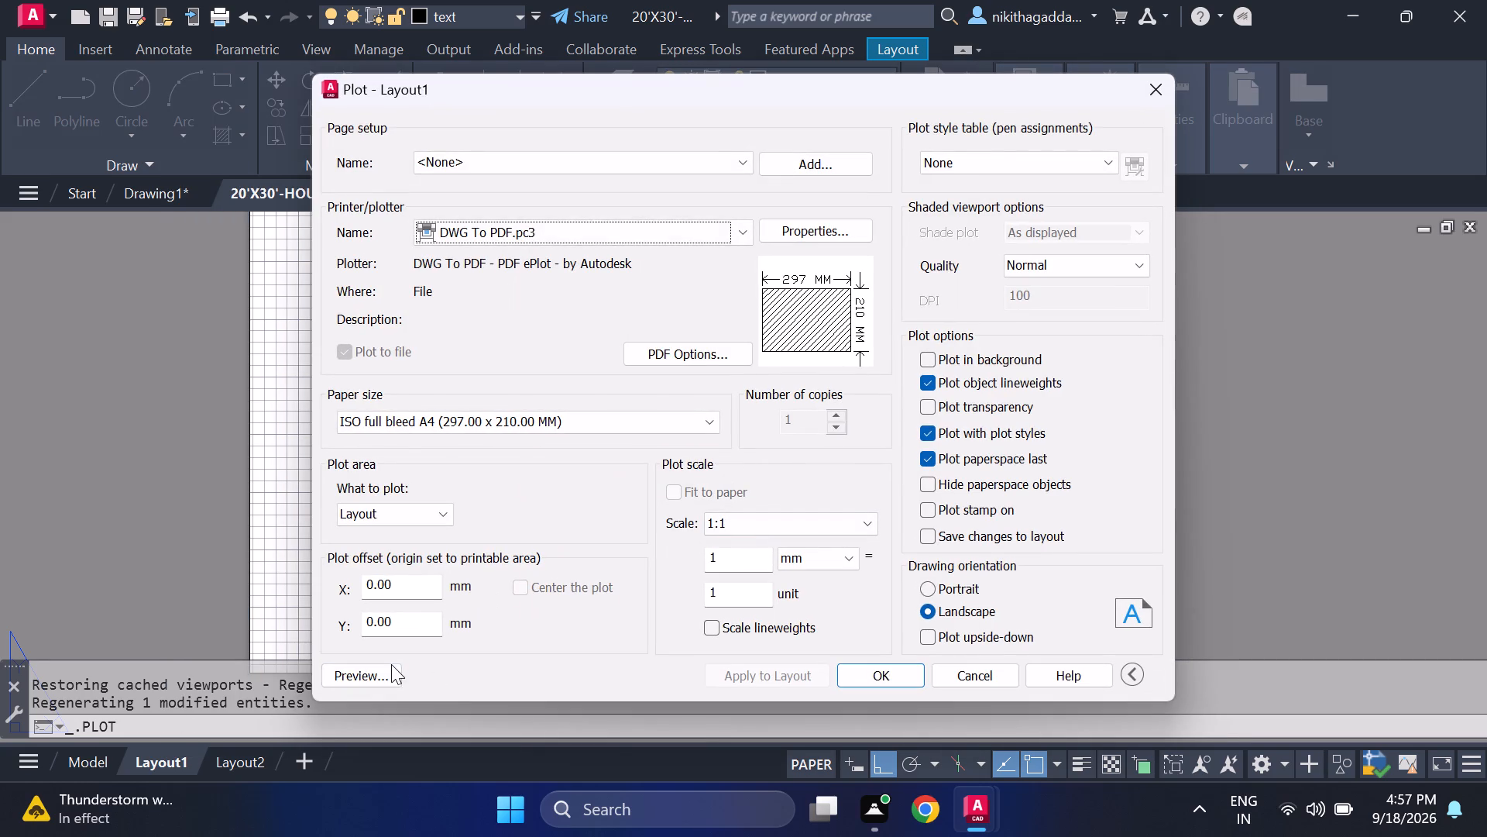
click(391, 670)
scroll(872, 661, up, 2)
scroll(833, 637, down, 2)
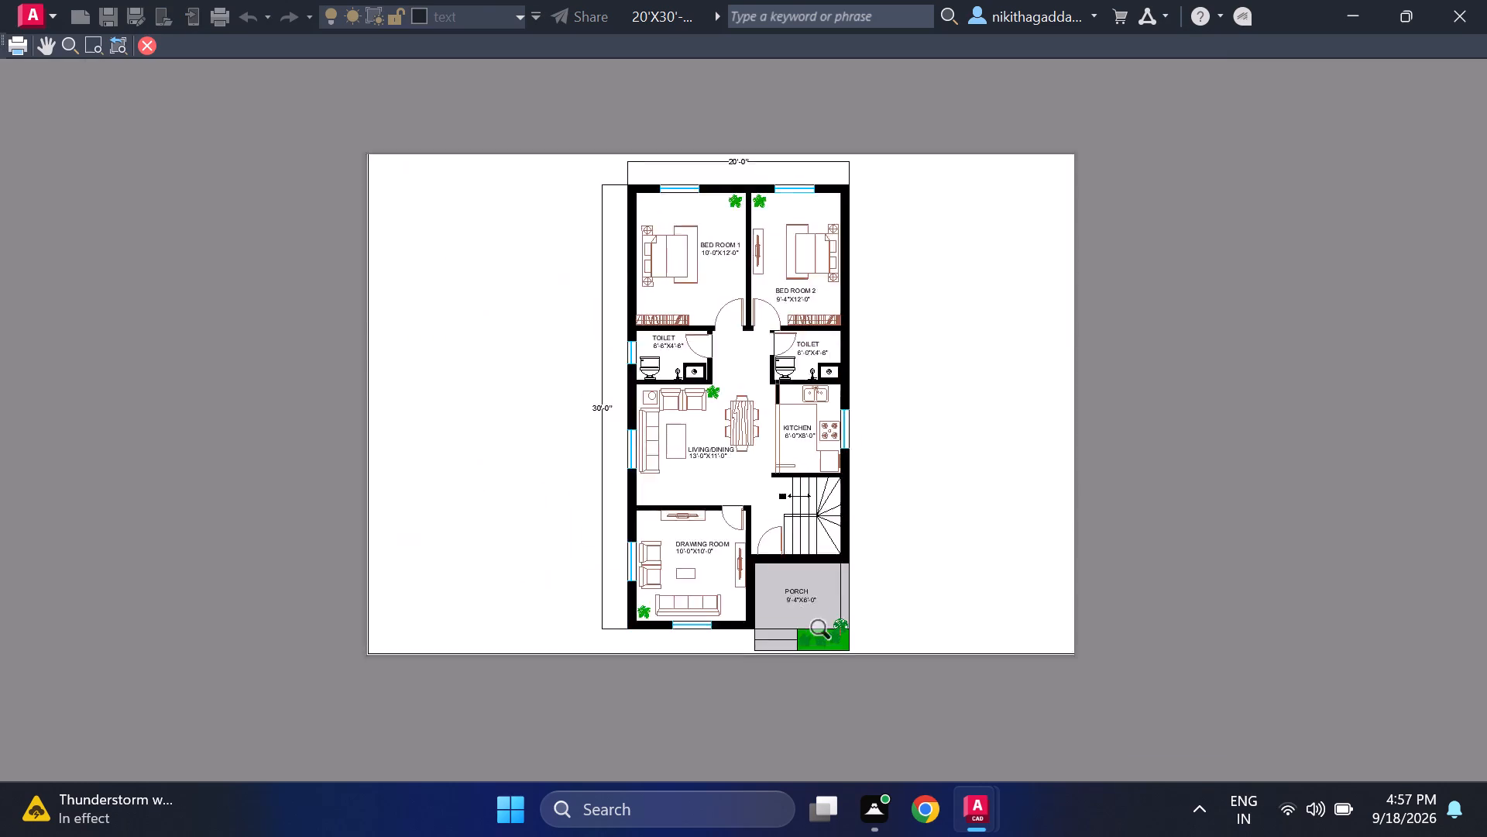
scroll(822, 629, down, 1)
click(155, 46)
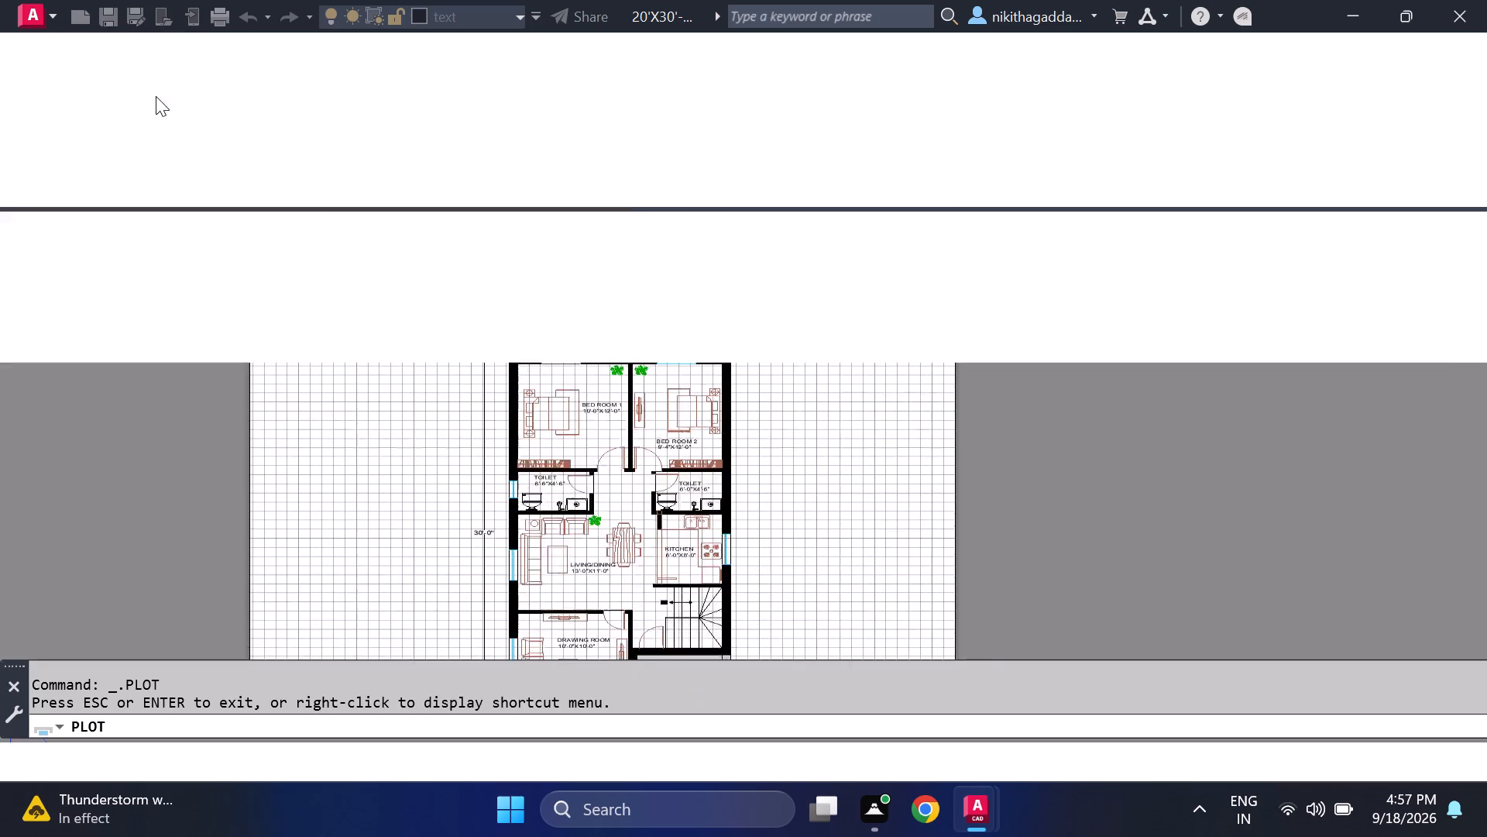
click(93, 749)
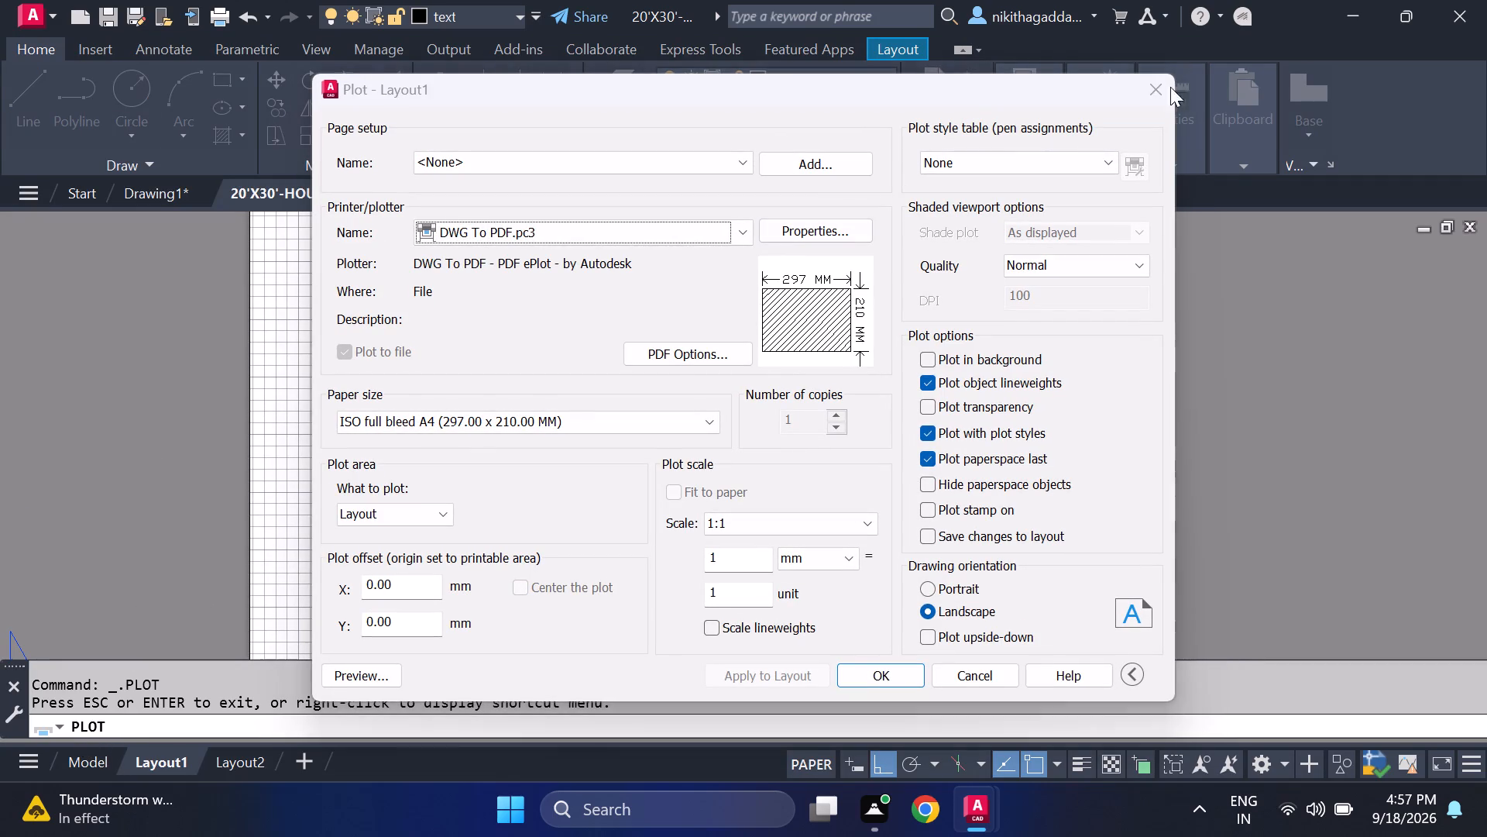
click(1147, 94)
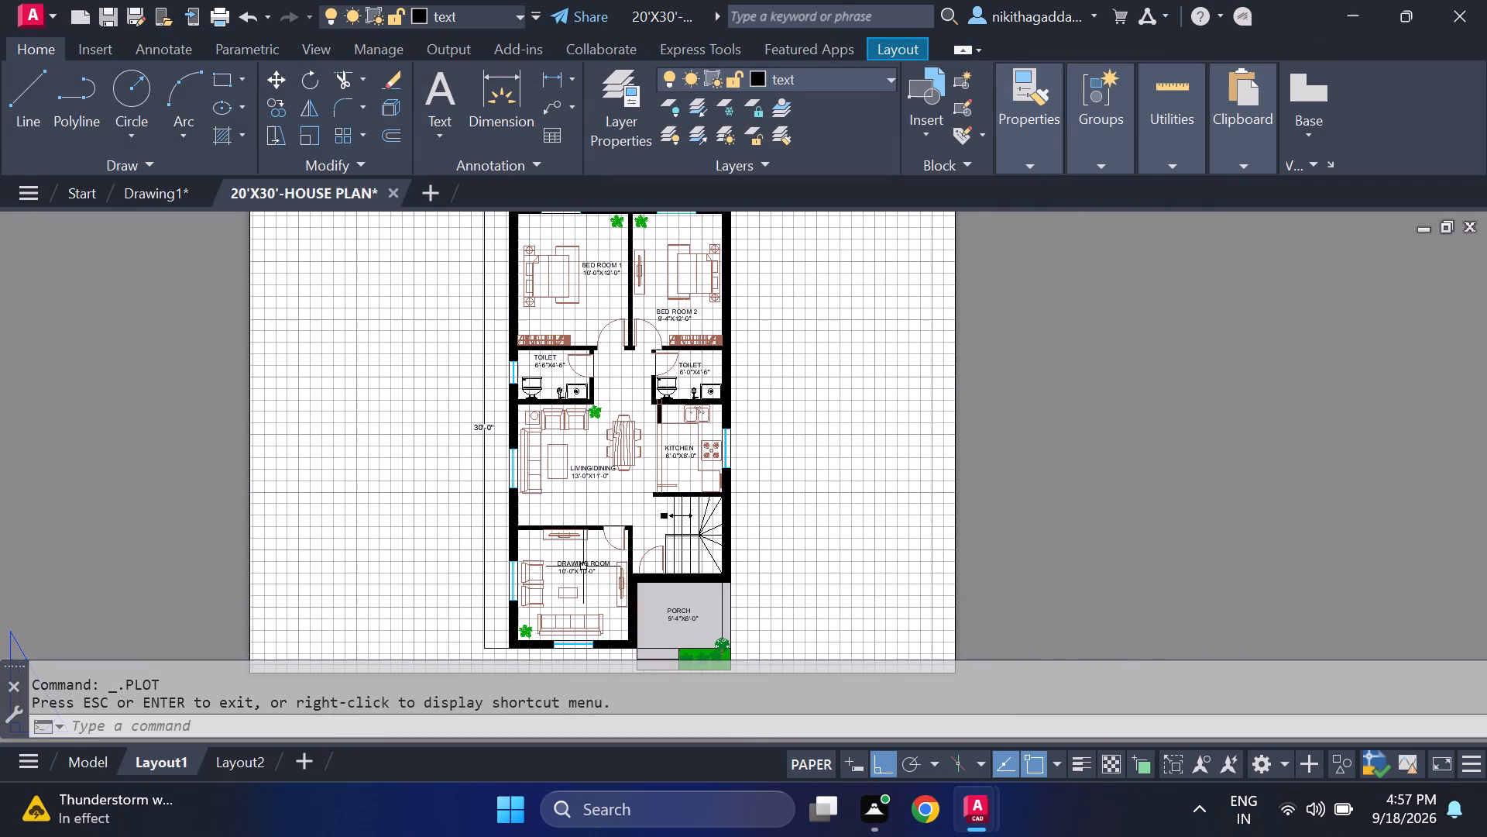
Inspect the porch area of the house plan up close in model space and on Layout1.
click(104, 758)
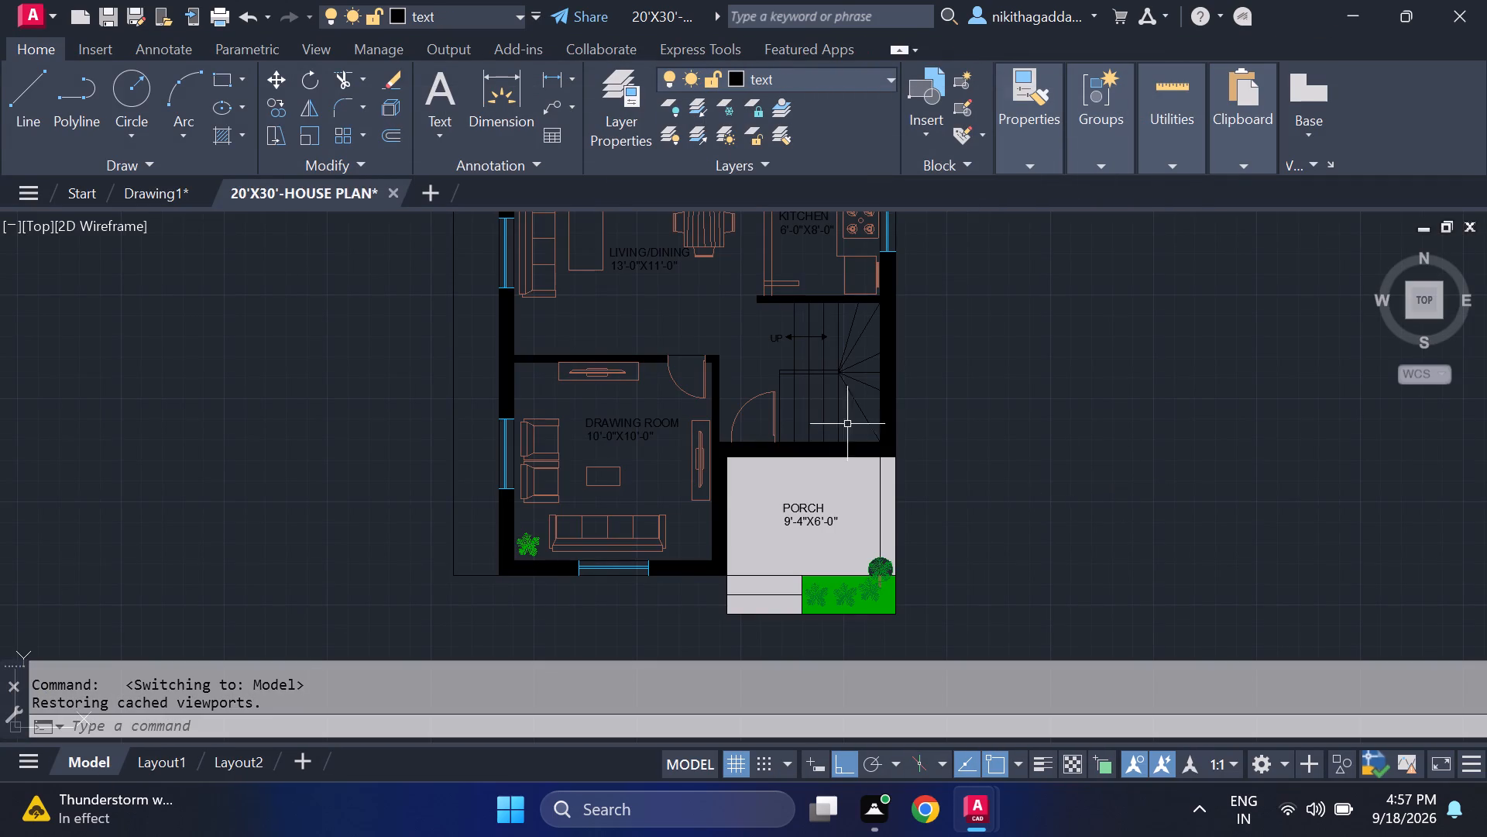
scroll(840, 549, up, 2)
scroll(854, 528, down, 4)
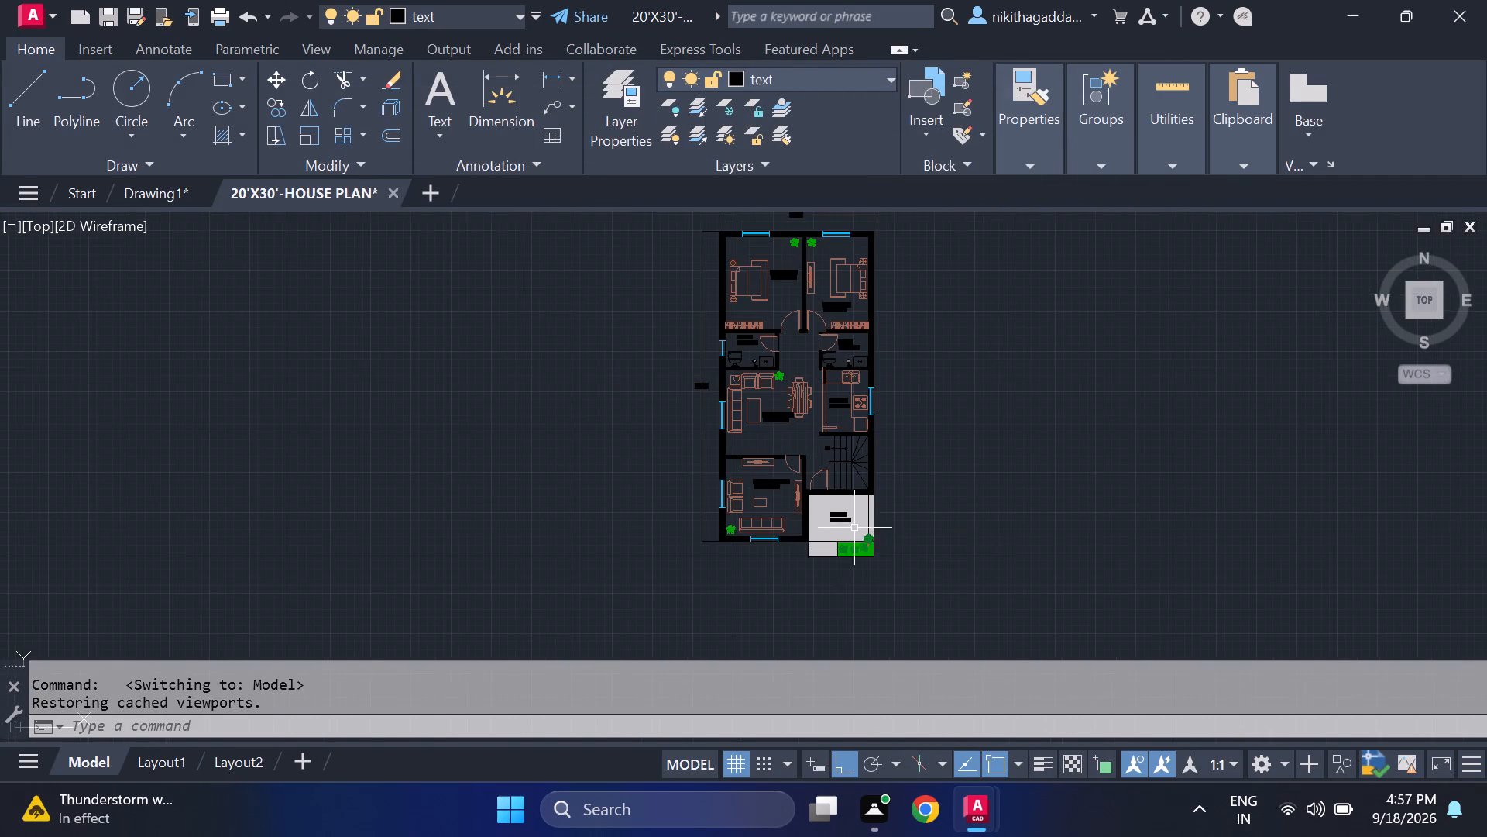
scroll(840, 536, up, 2)
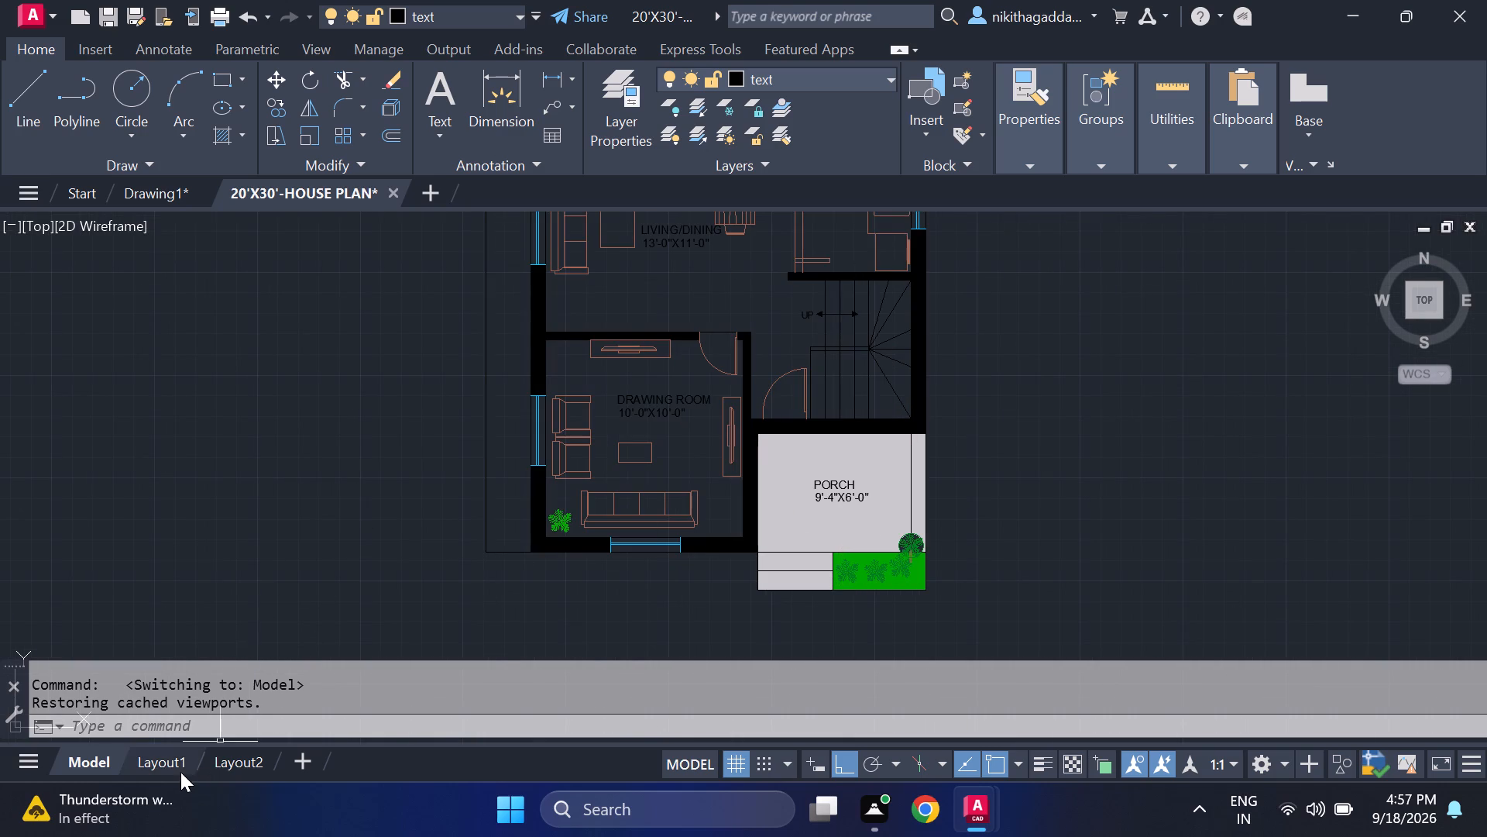
click(180, 772)
scroll(671, 616, up, 2)
click(686, 574)
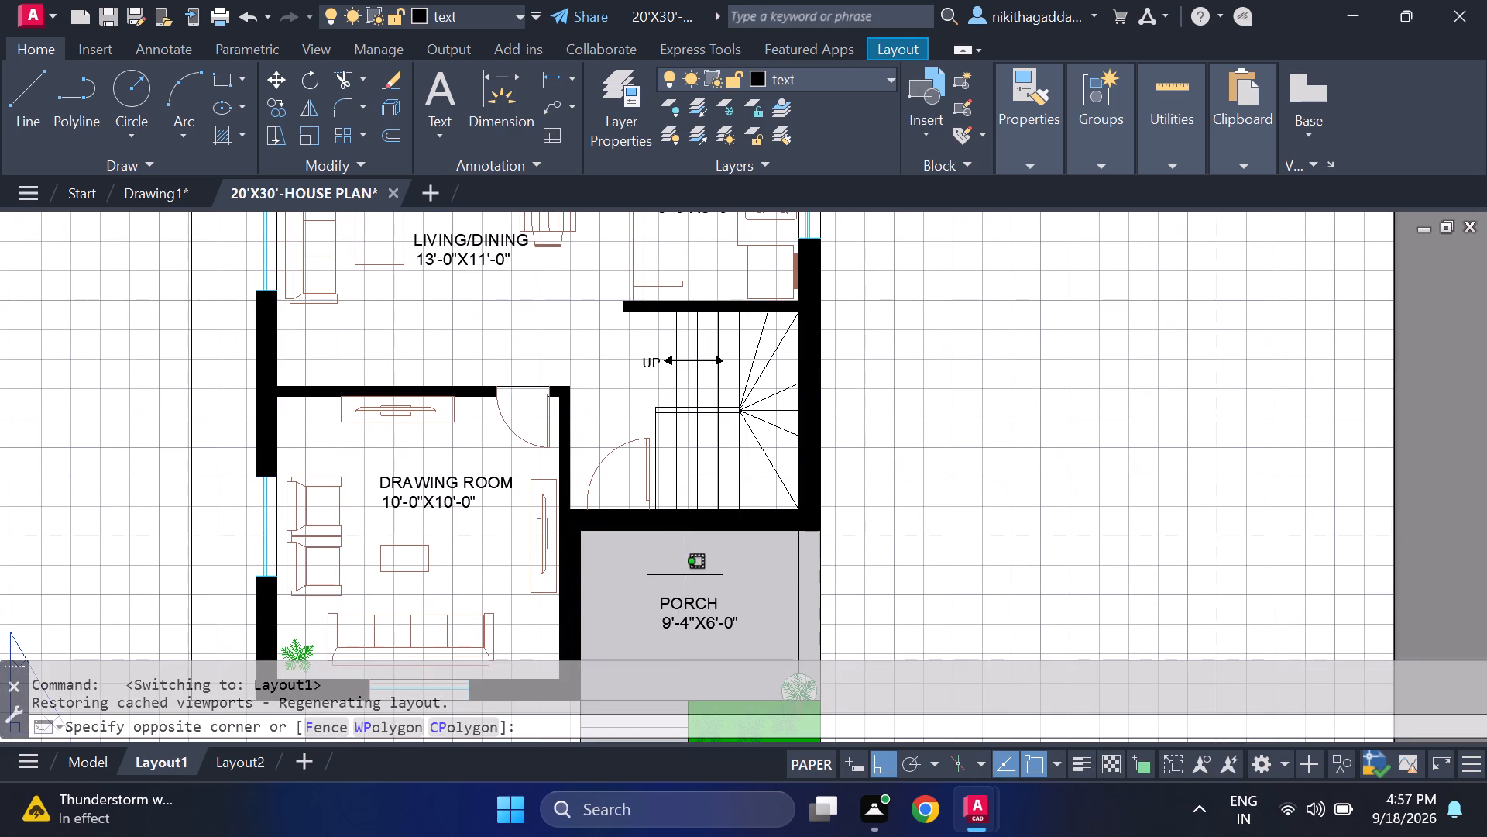
click(658, 592)
click(713, 556)
click(663, 593)
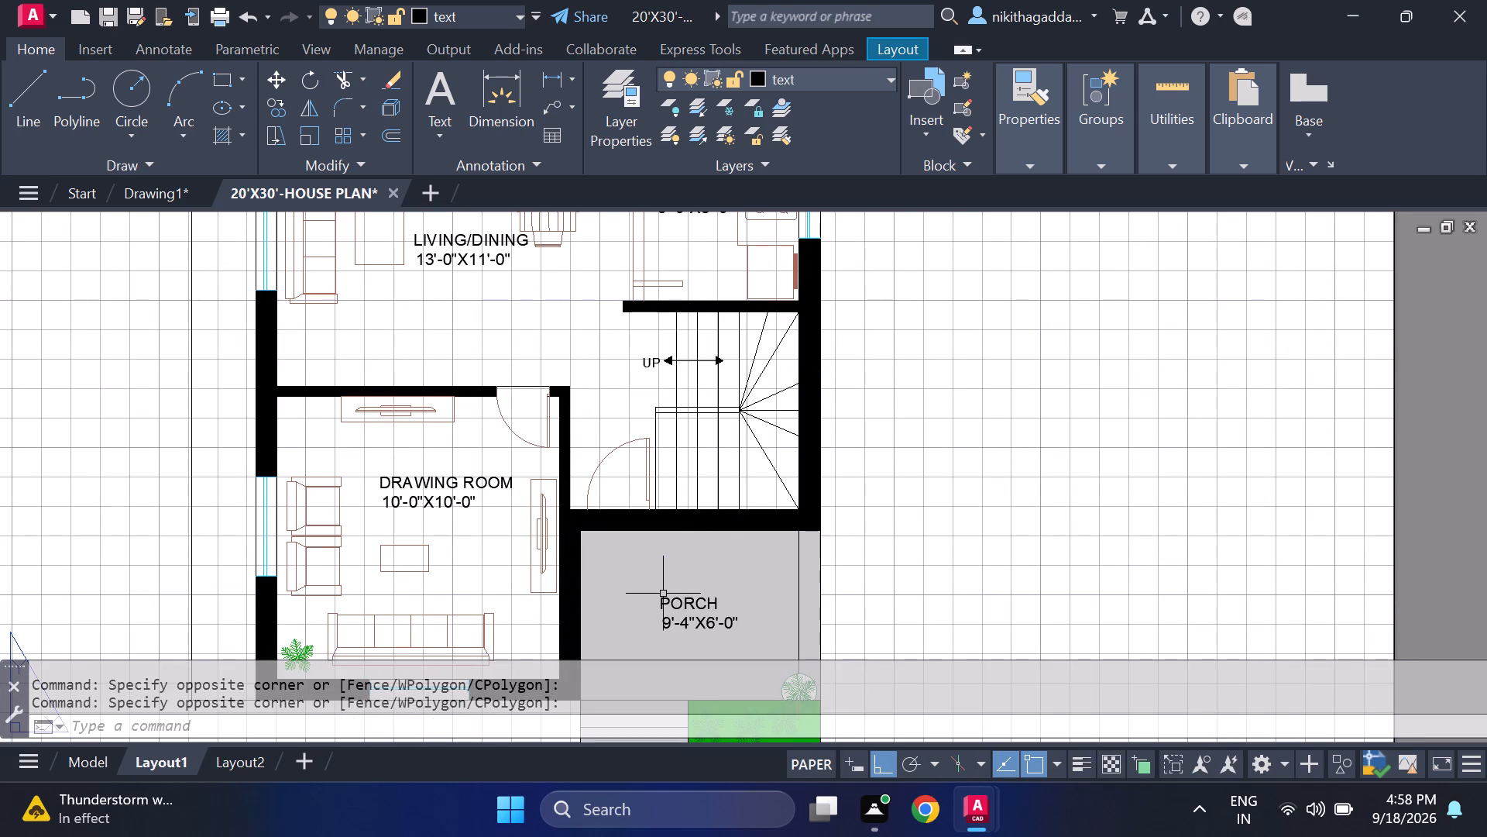
Examine the whole house plan on the Layout1 sheet and take a brief look at Layout2.
scroll(675, 578, down, 3)
scroll(675, 578, up, 1)
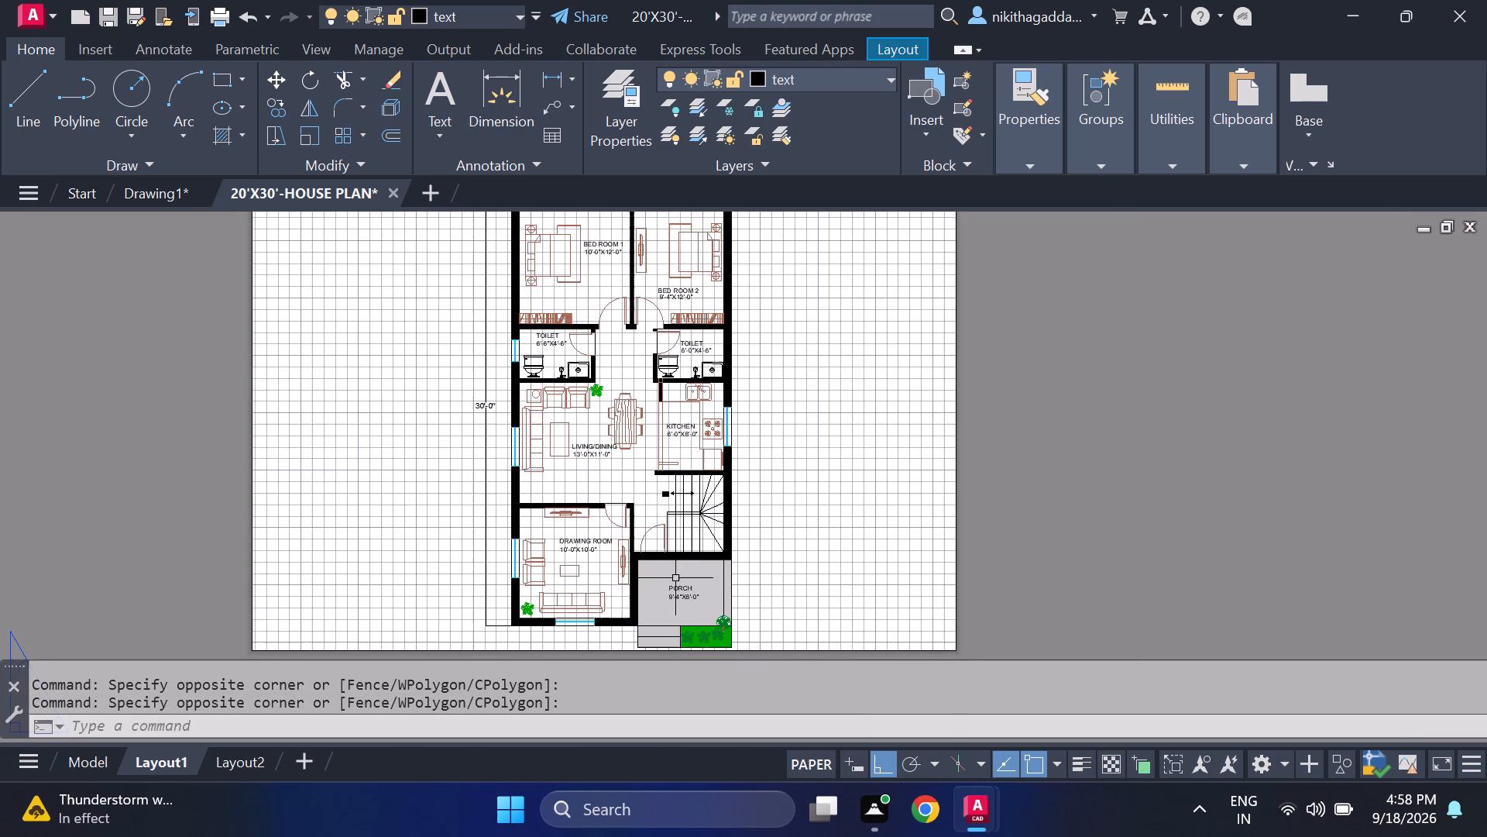
click(232, 763)
click(167, 756)
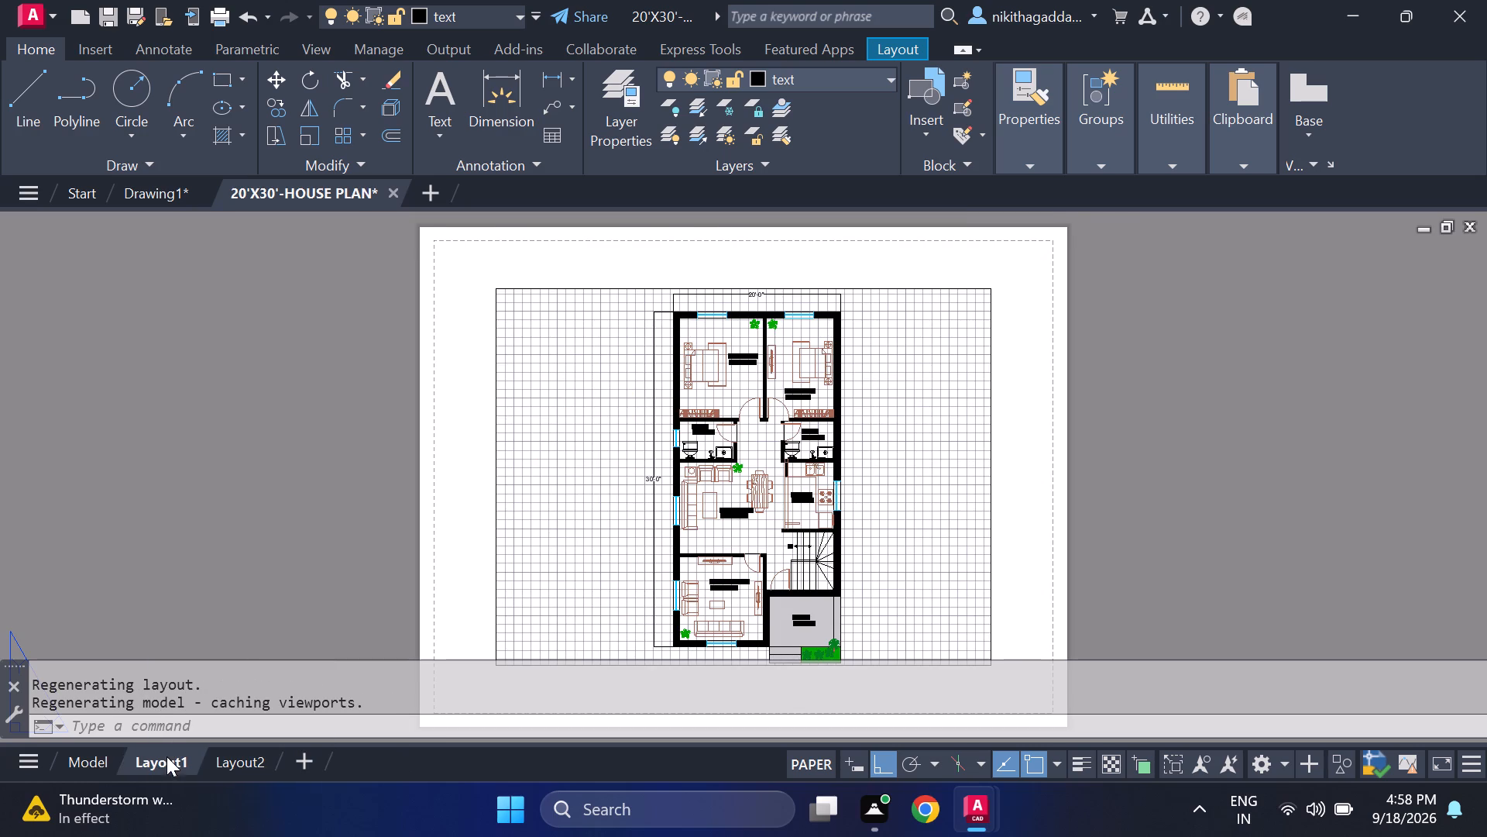
middle_drag(644, 513, 674, 642)
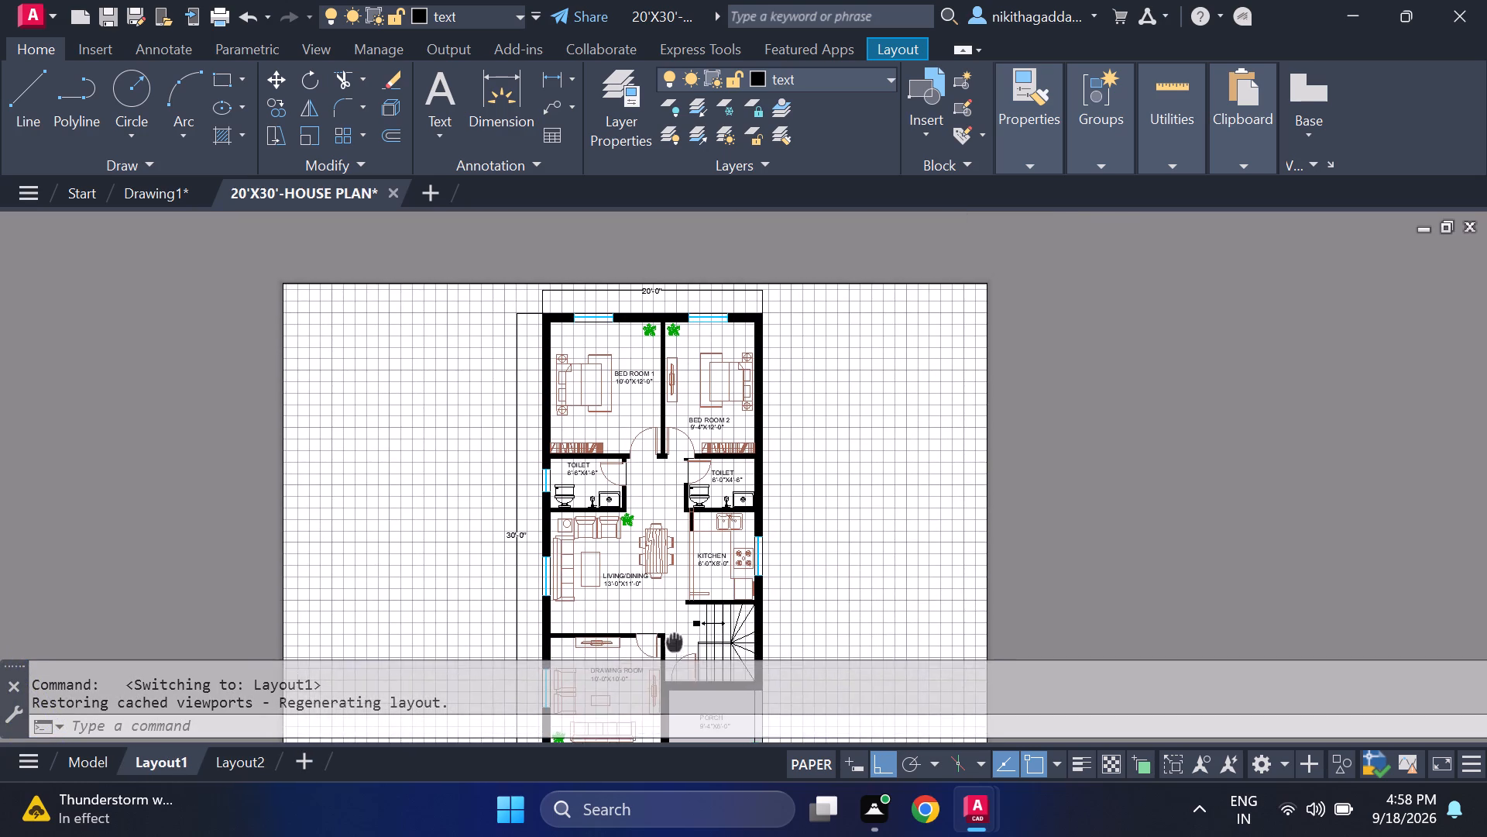
middle_drag(674, 642, 655, 585)
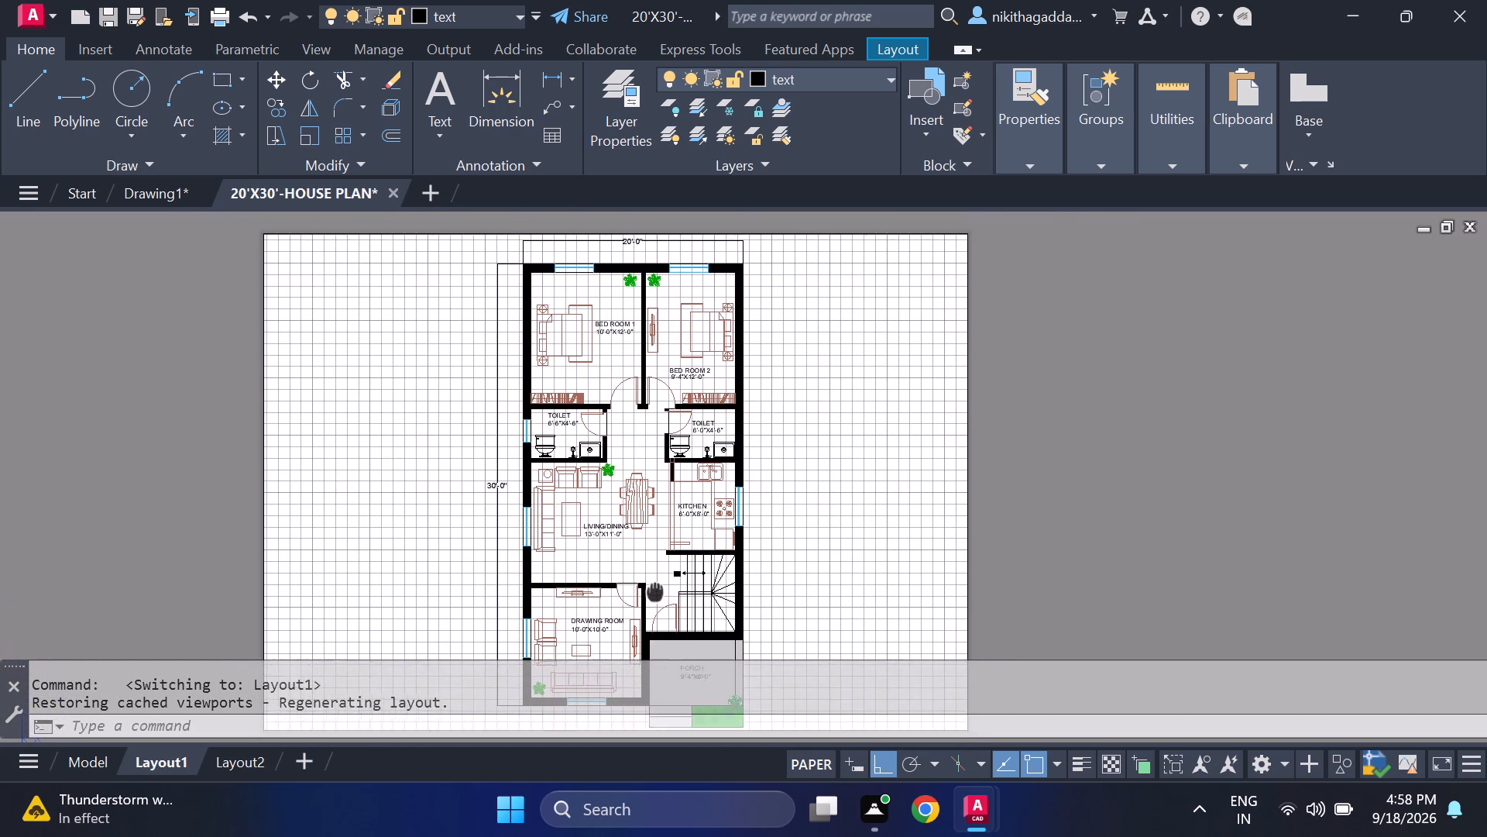
middle_drag(655, 585, 652, 513)
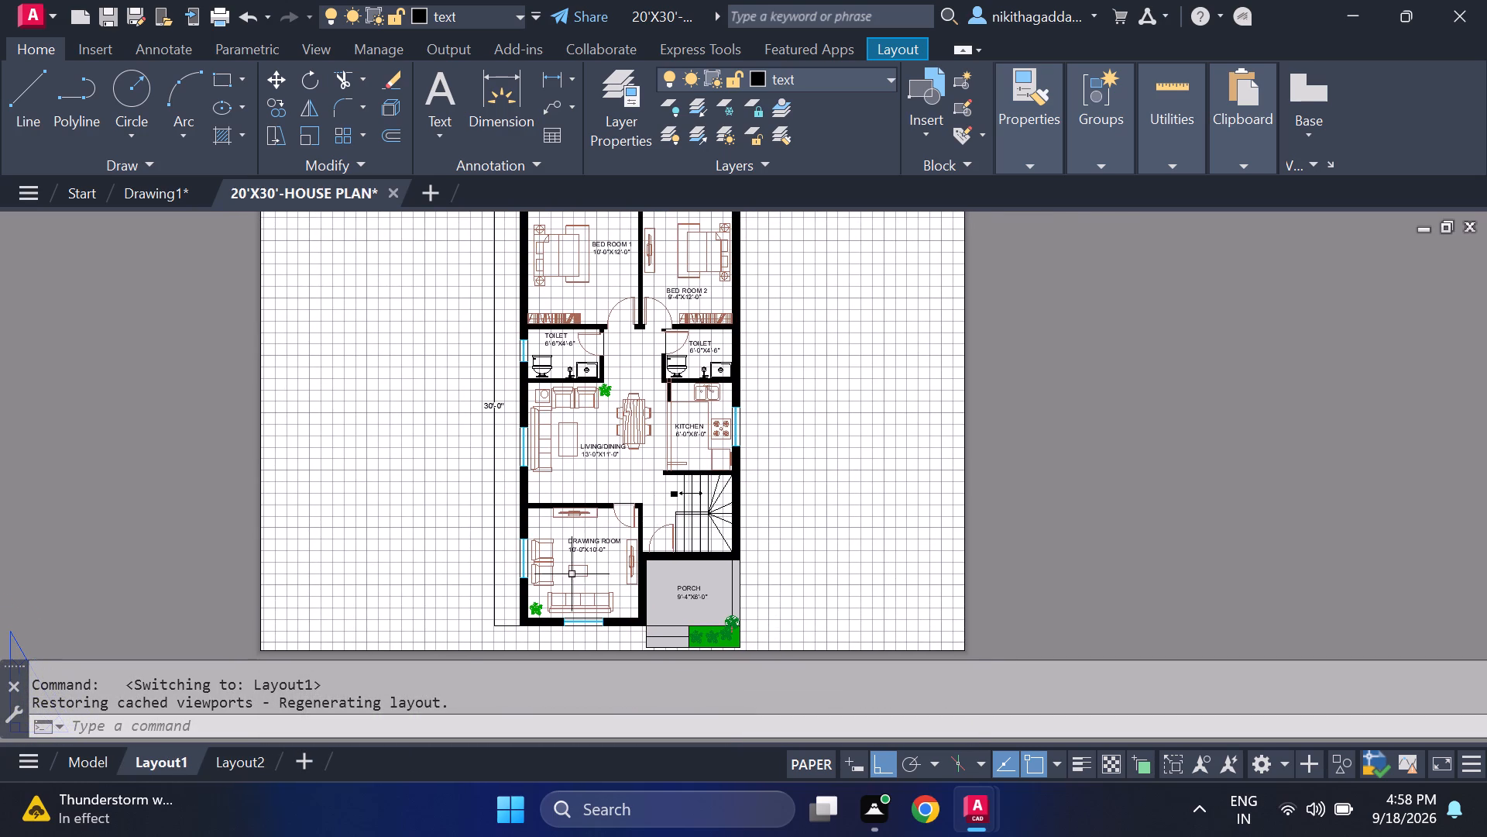
Plot Layout1 as a single sheet with DWG To PDF.pc3, saving it in Documents as 20'X30'-HOUSE PLAN-Layout1.pdf.
right_click(133, 756)
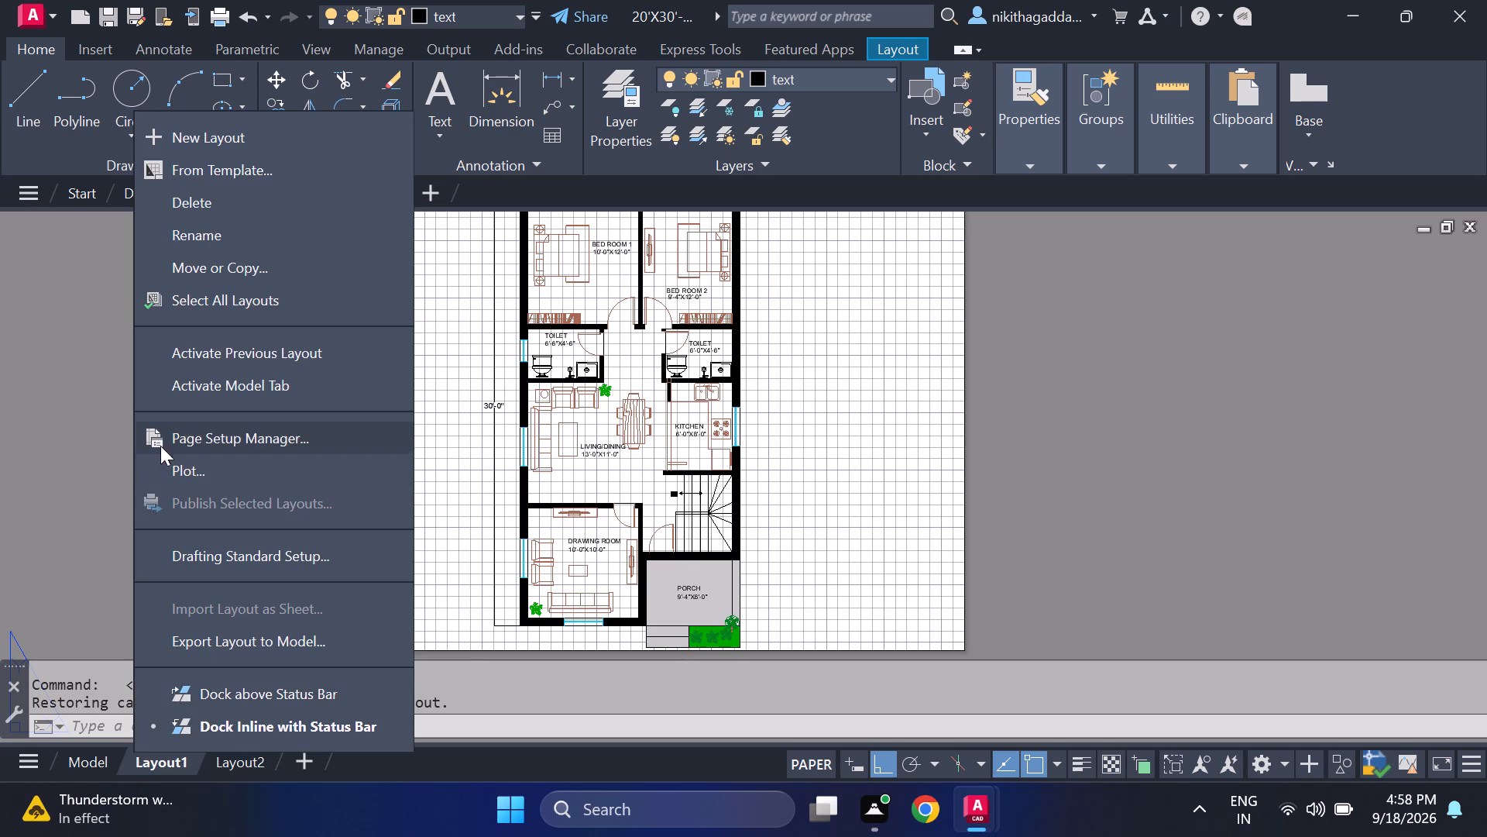
click(179, 467)
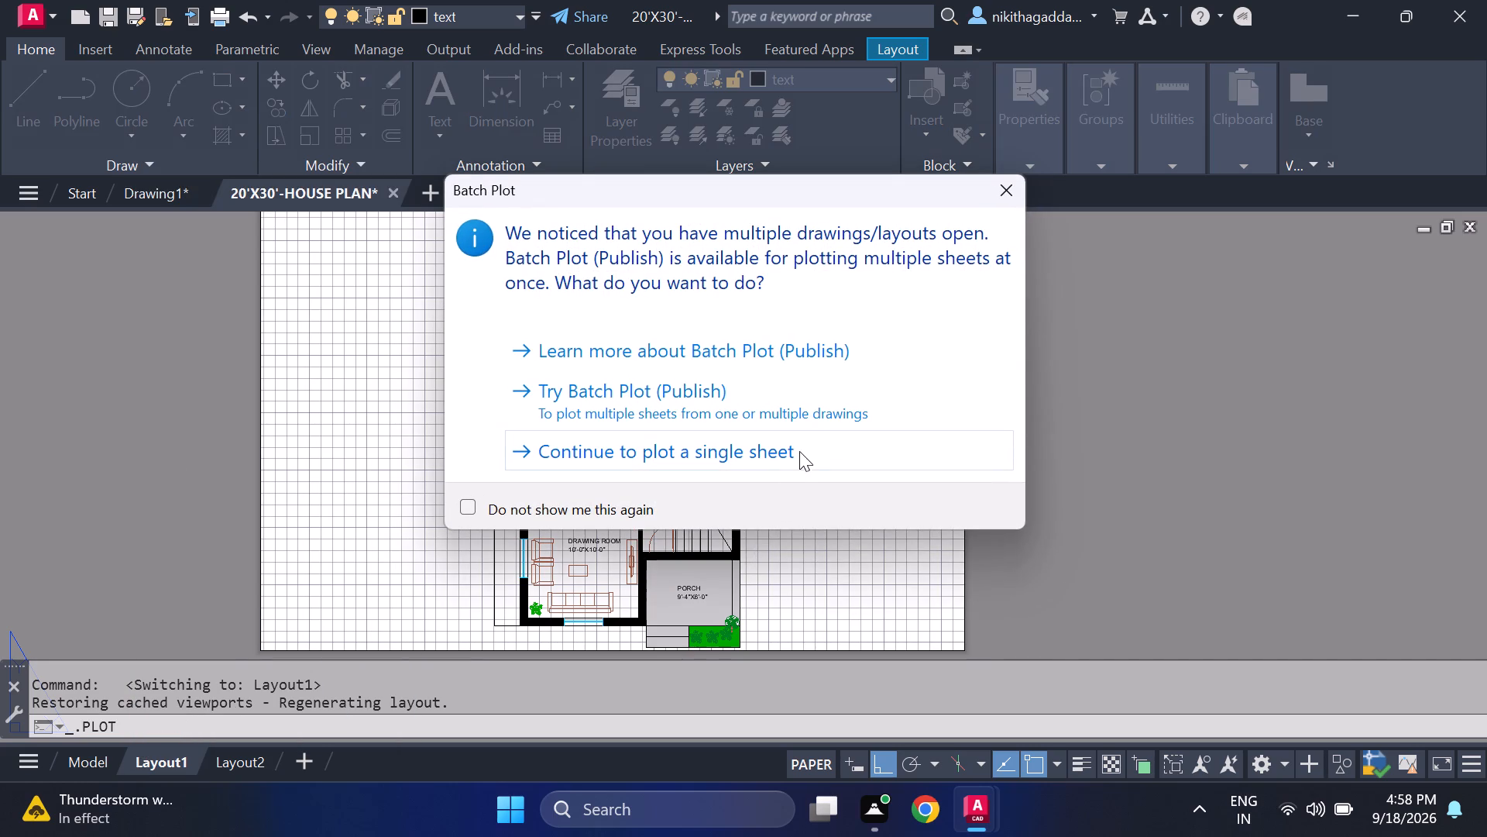
click(804, 449)
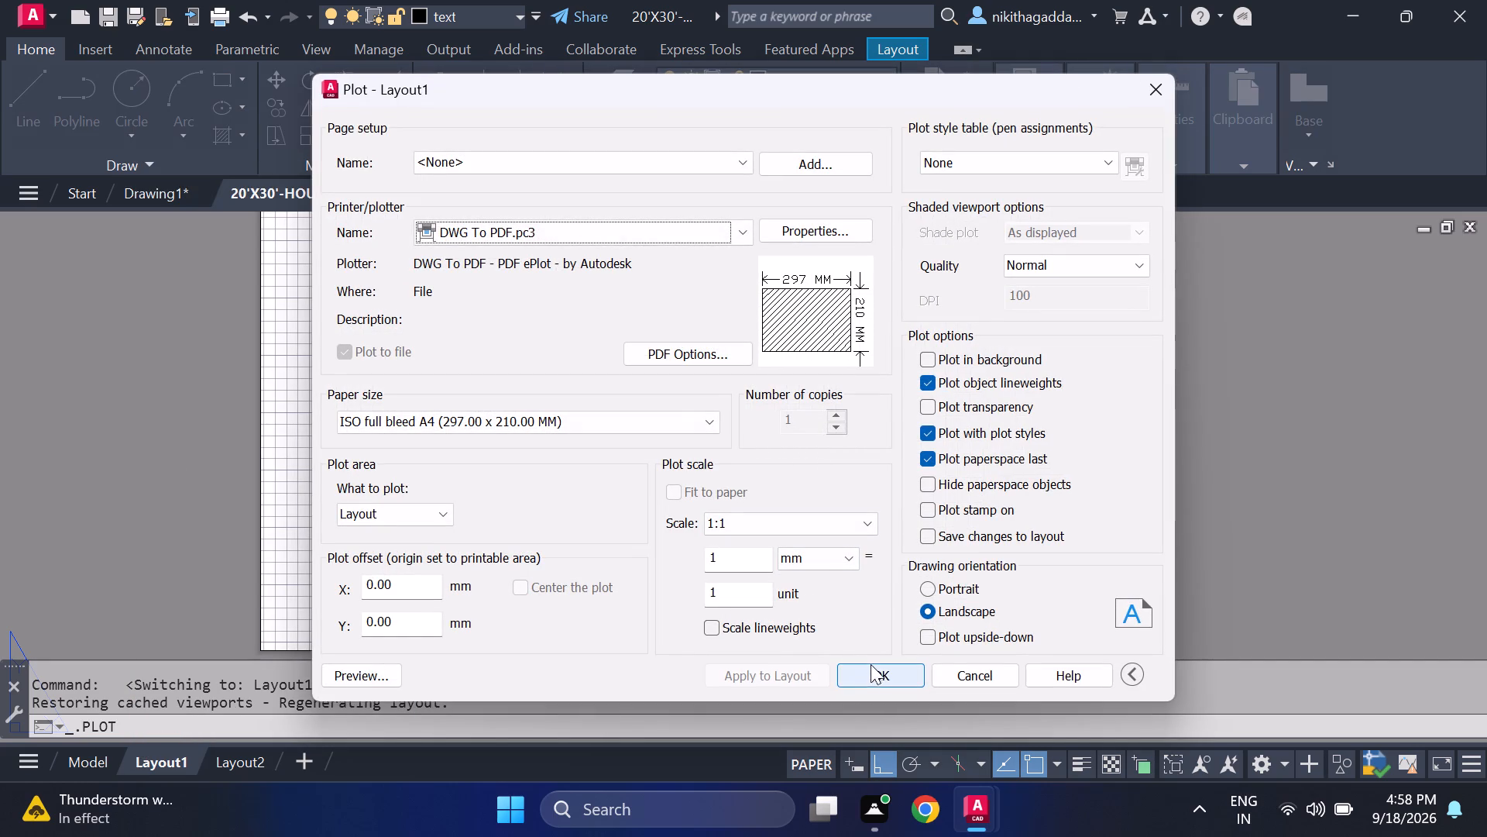
click(872, 663)
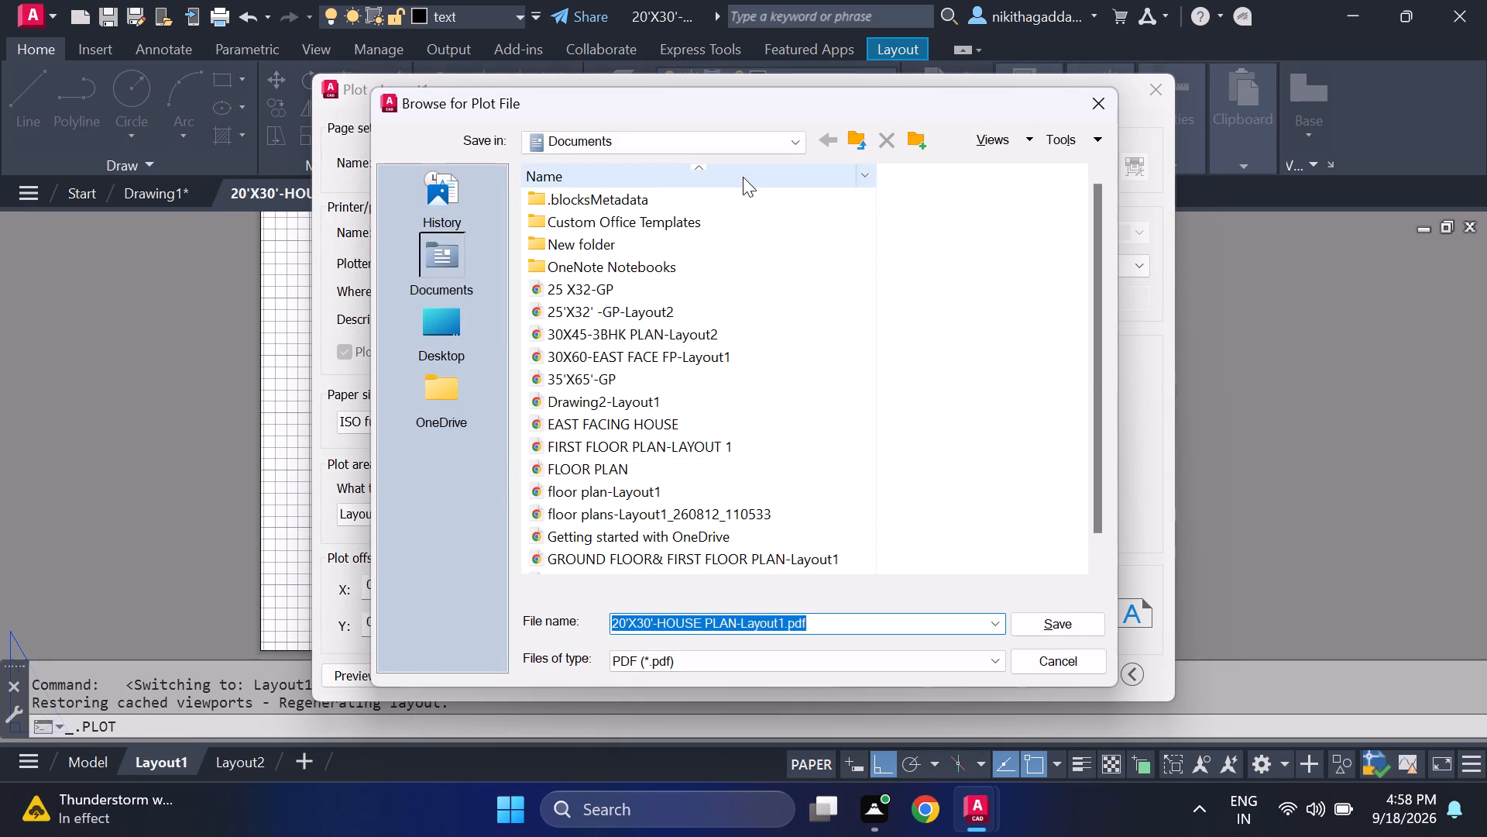
click(1070, 622)
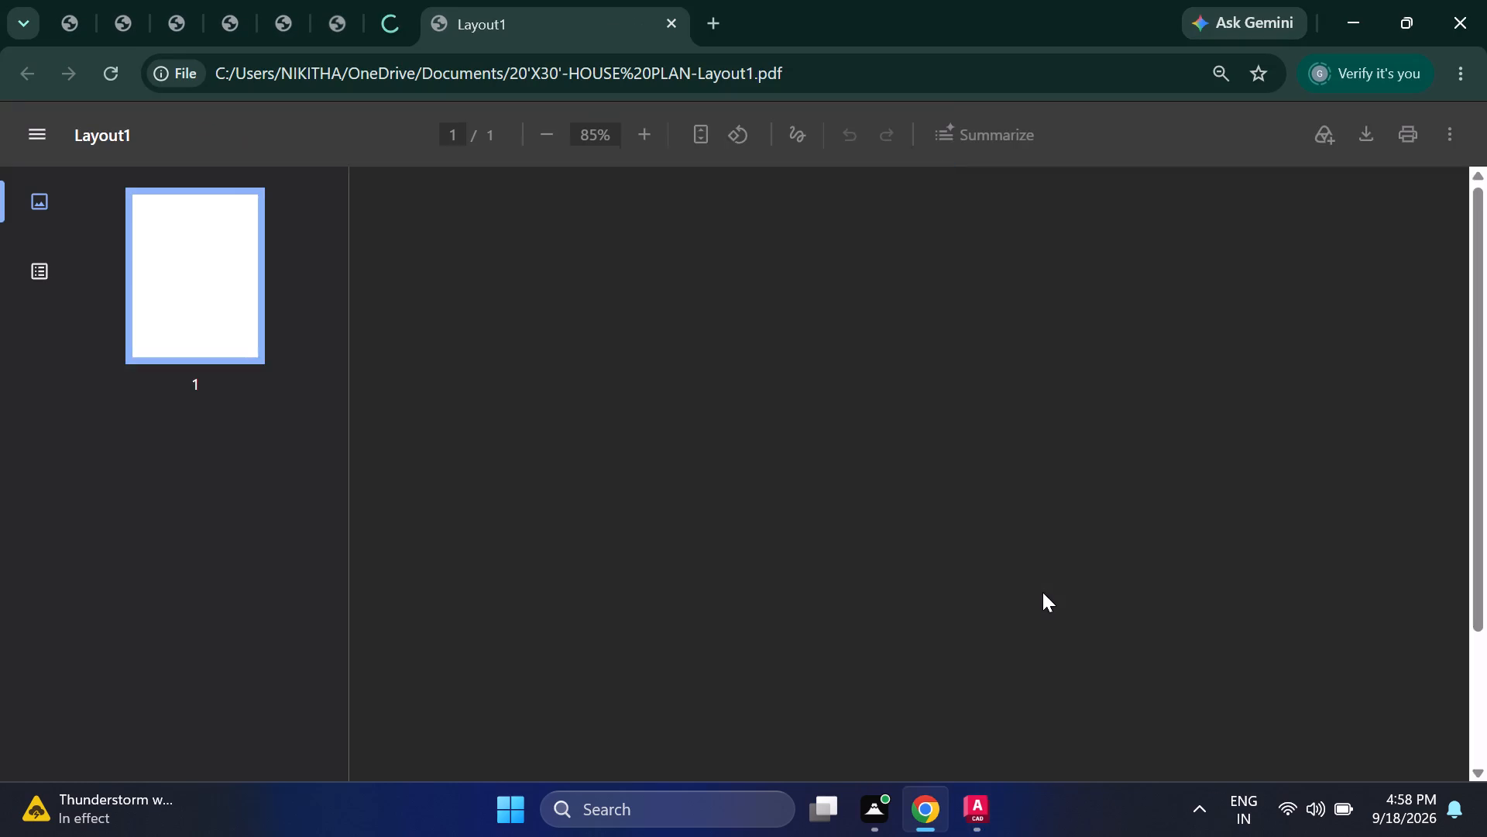
Review the plotted house plan PDF in Chrome from the bedrooms down to the porch.
scroll(1038, 584, down, 2)
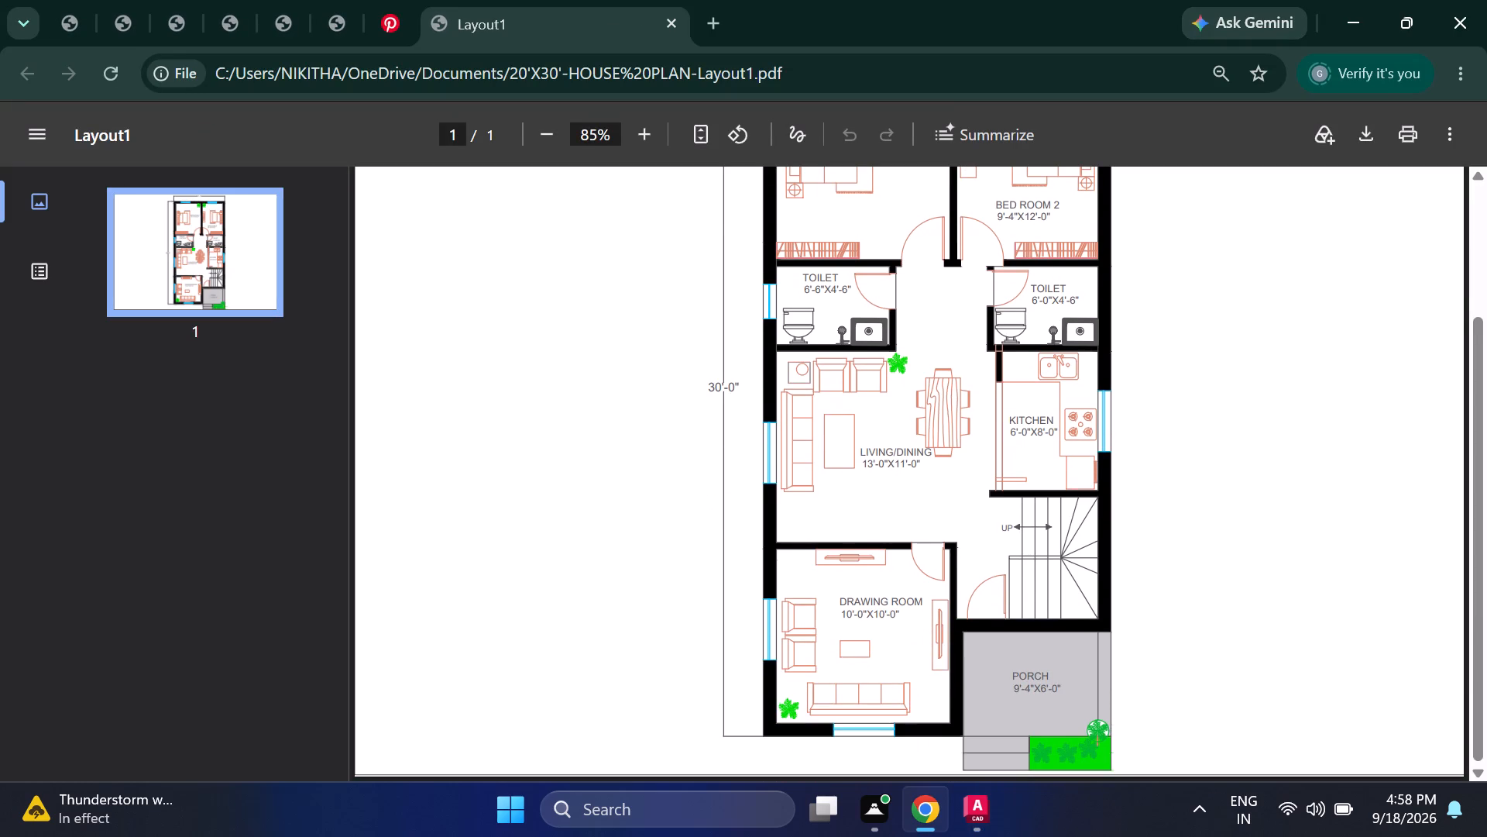
scroll(1036, 584, down, 2)
scroll(1022, 596, up, 4)
scroll(1023, 573, down, 4)
scroll(1020, 558, up, 3)
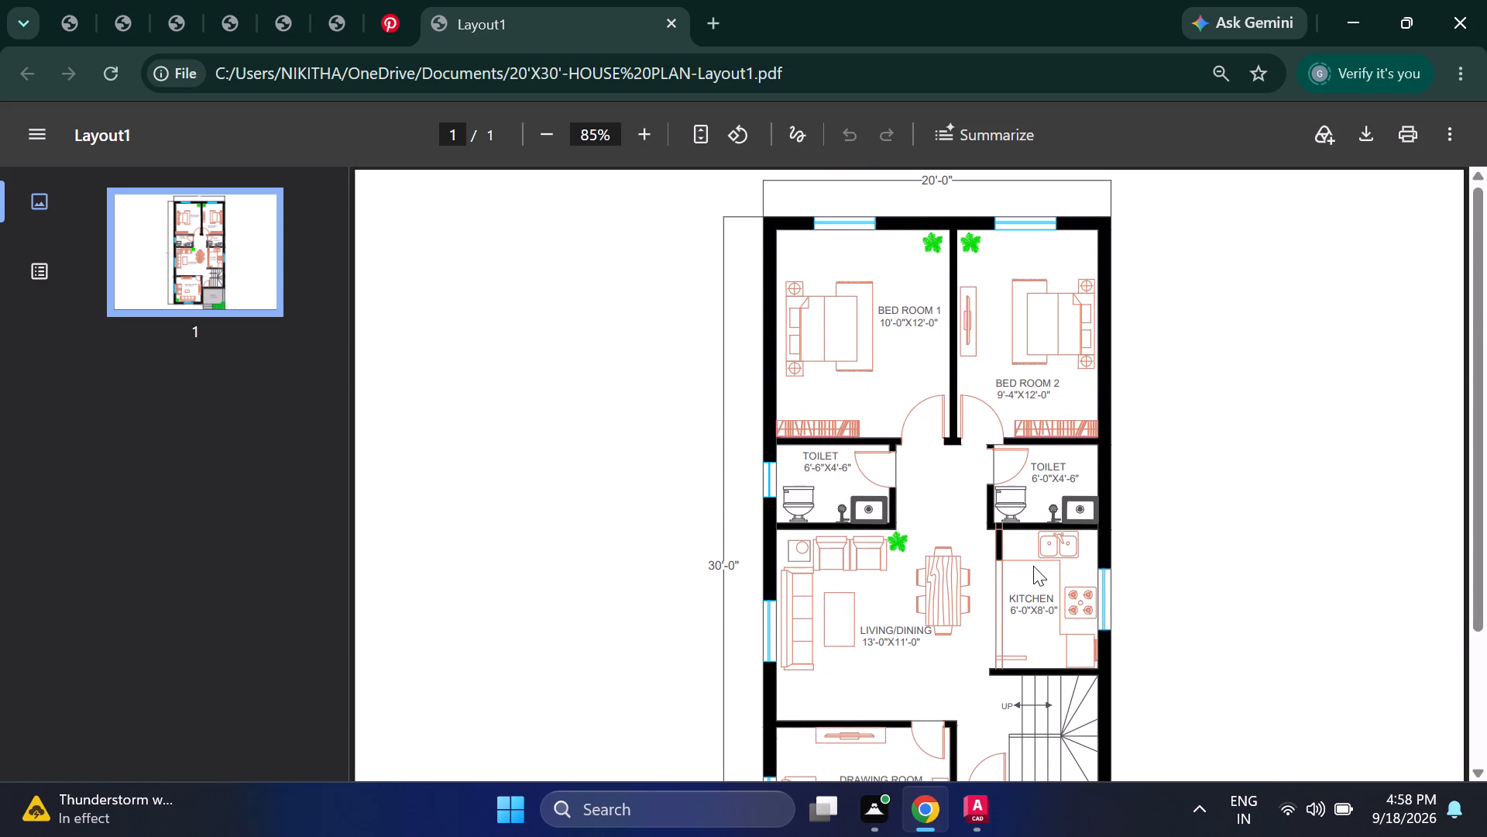
Review the plotted Layout1 PDF once more from the bedrooms to the porch, and close Chrome.
scroll(1015, 584, down, 1)
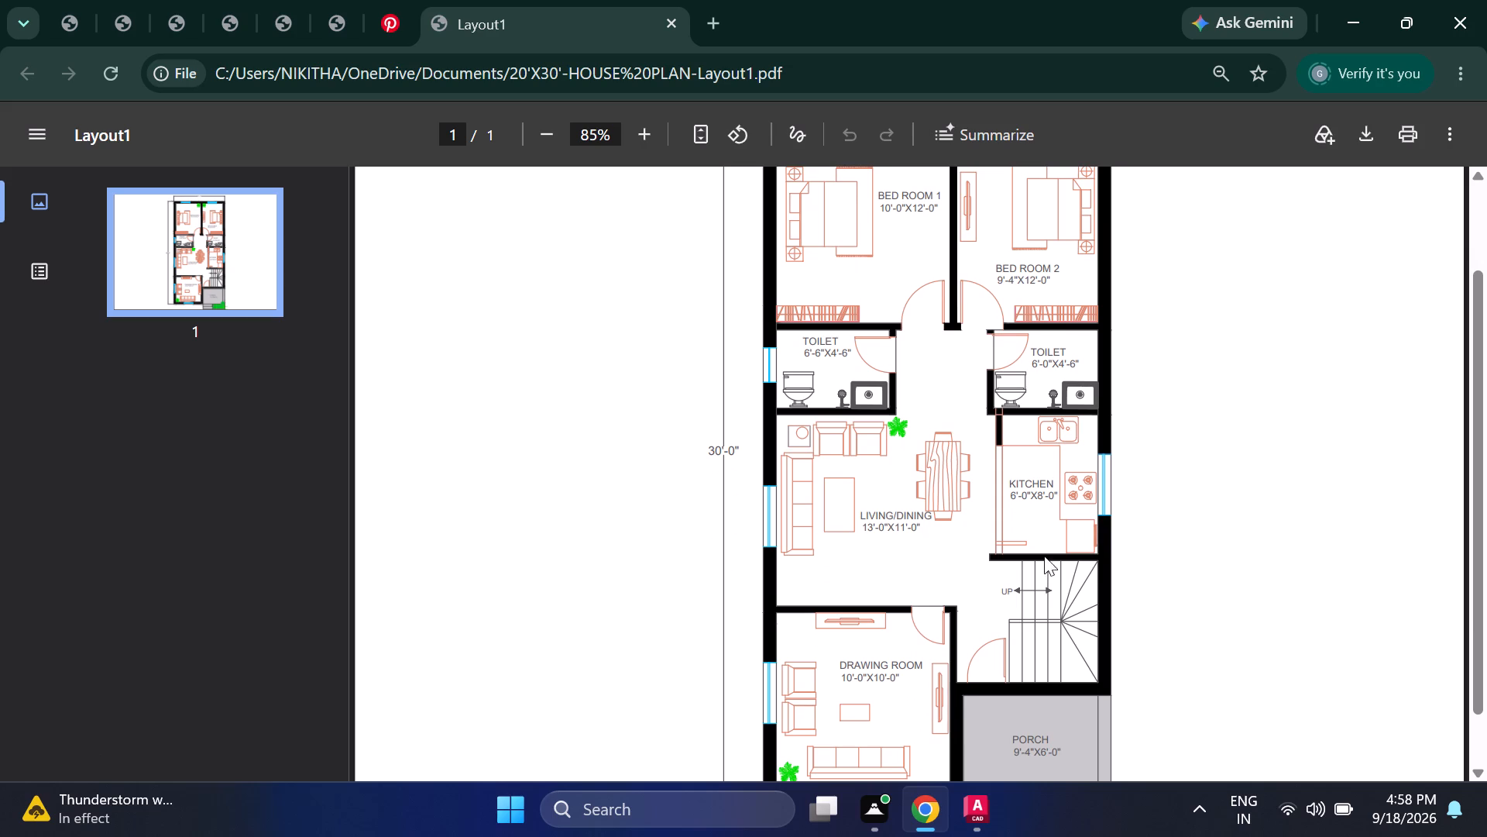
scroll(1163, 508, up, 1)
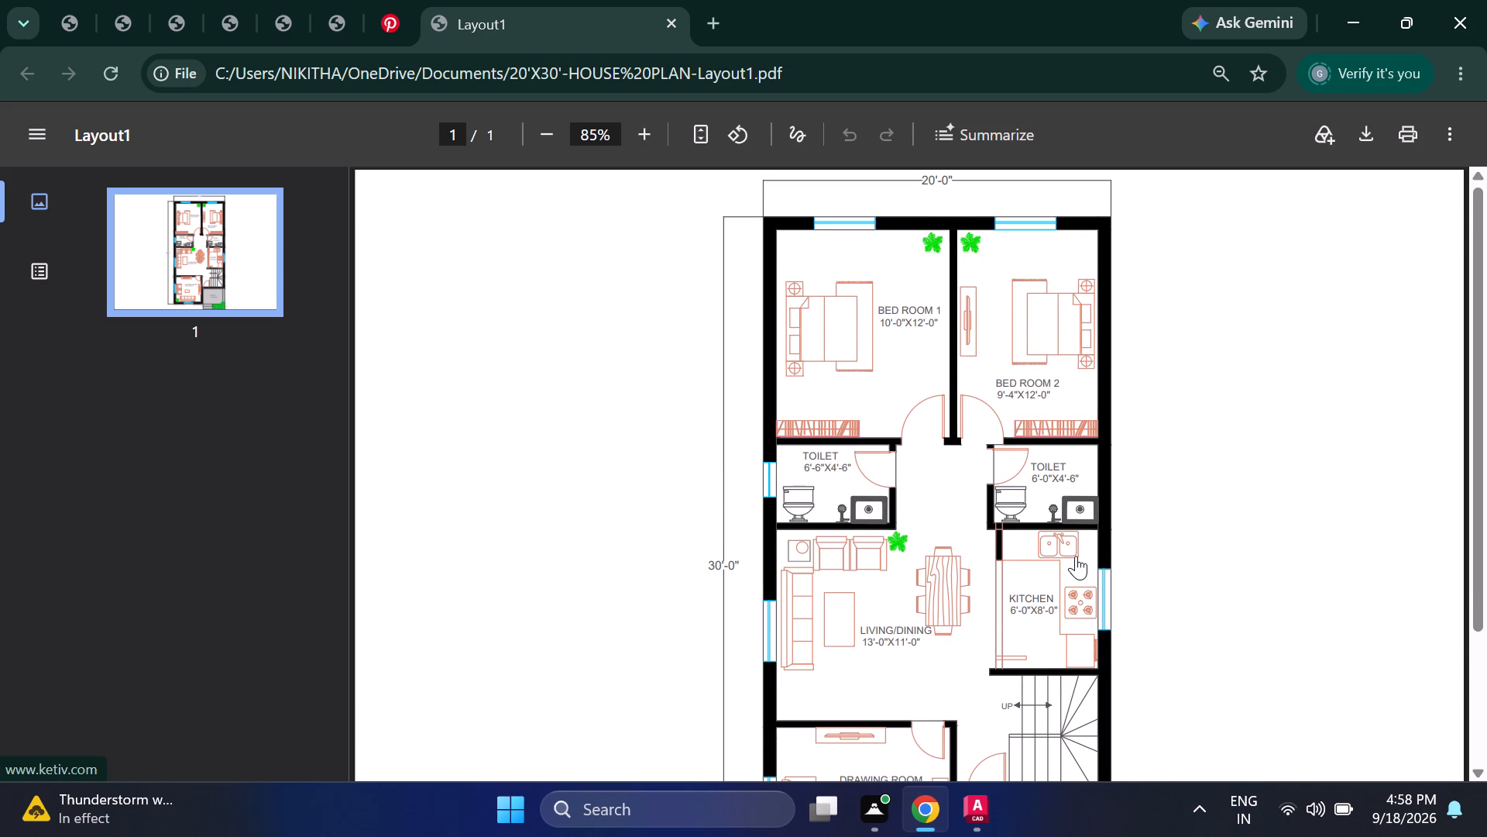
scroll(1076, 556, up, 1)
scroll(1082, 539, down, 3)
scroll(1029, 570, up, 3)
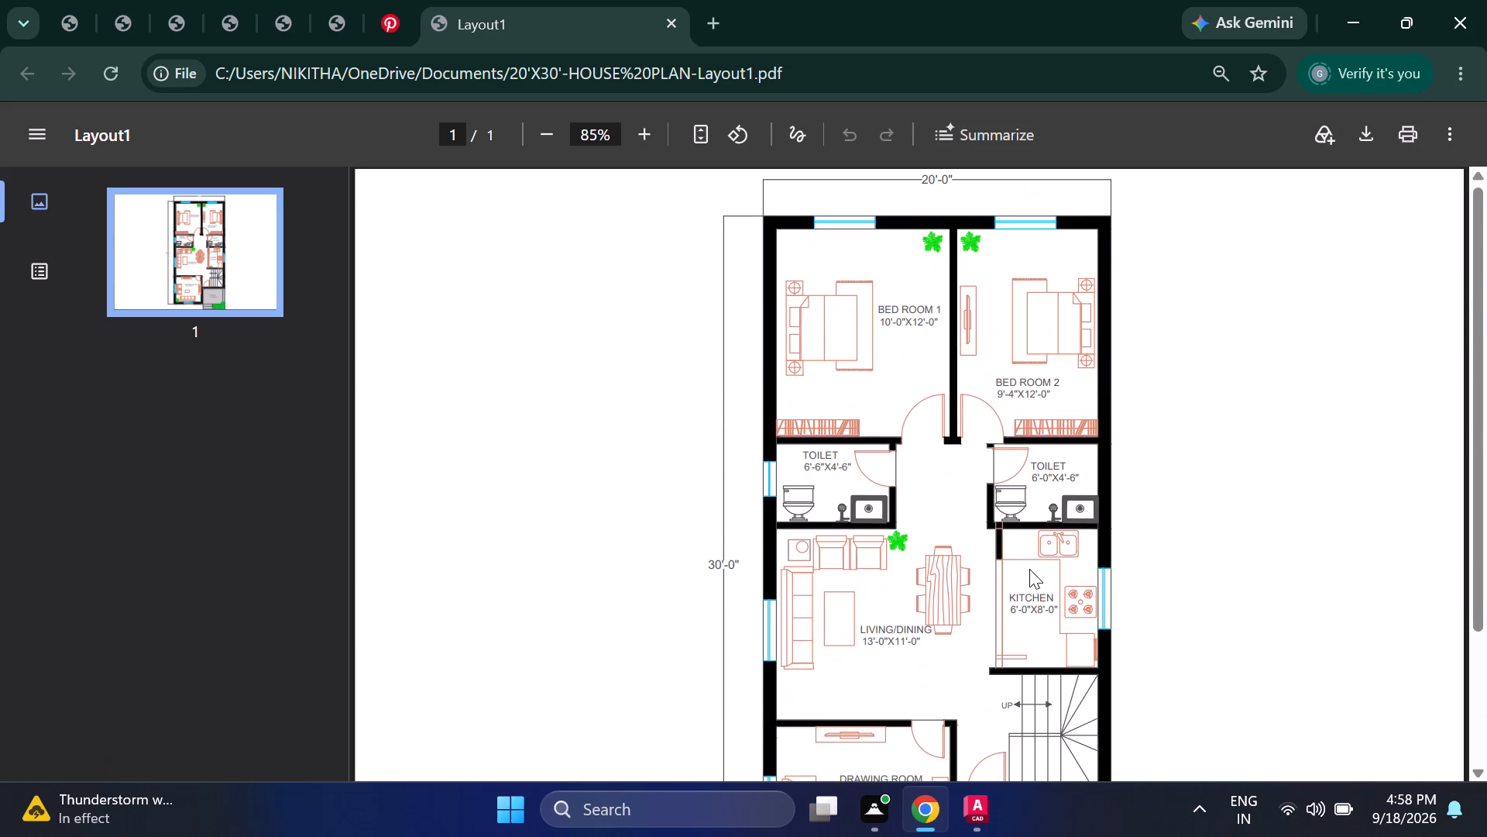
scroll(1033, 562, down, 3)
scroll(1052, 452, up, 2)
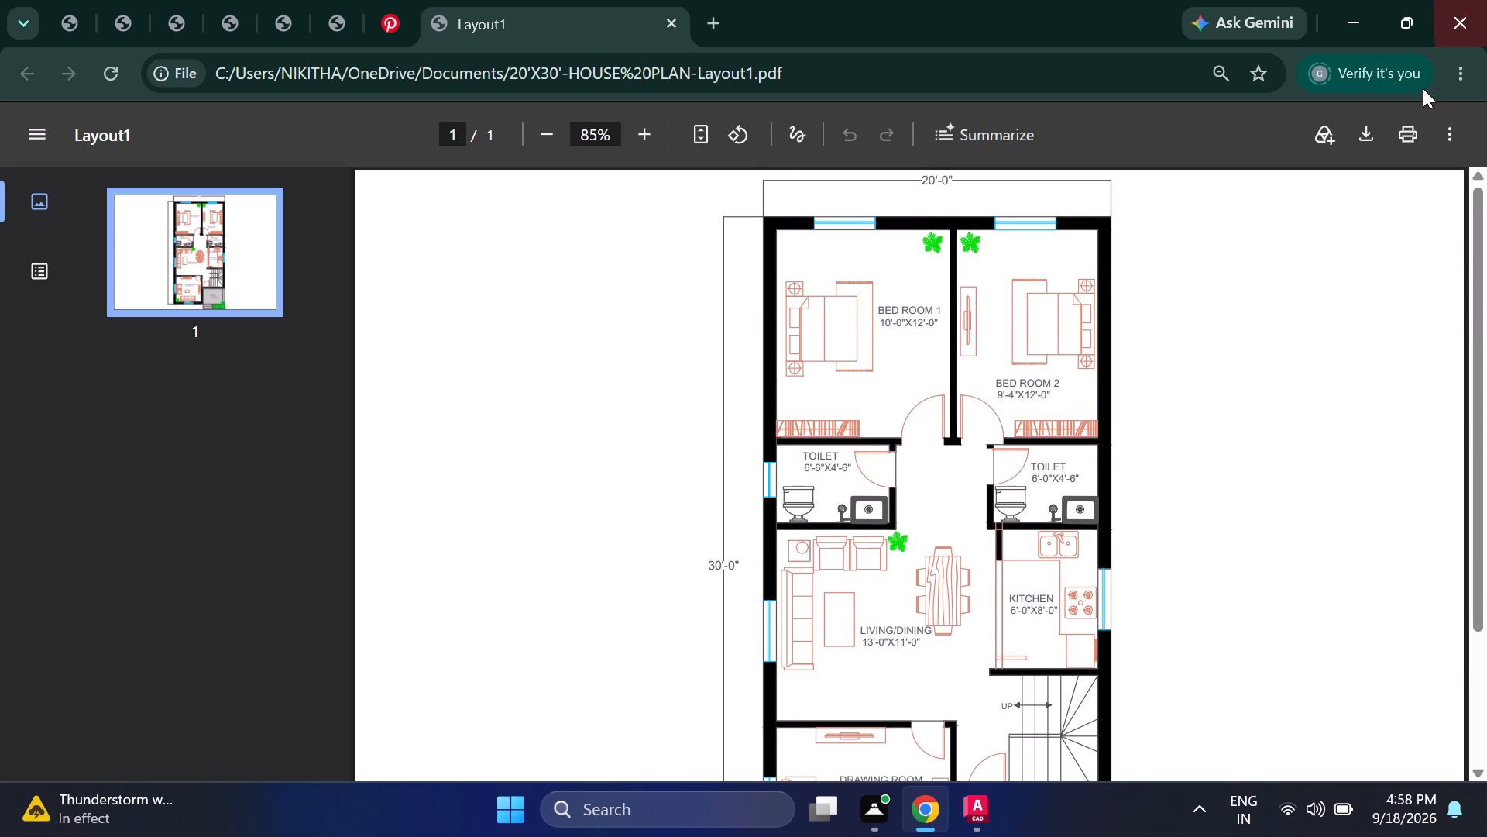
click(1471, 26)
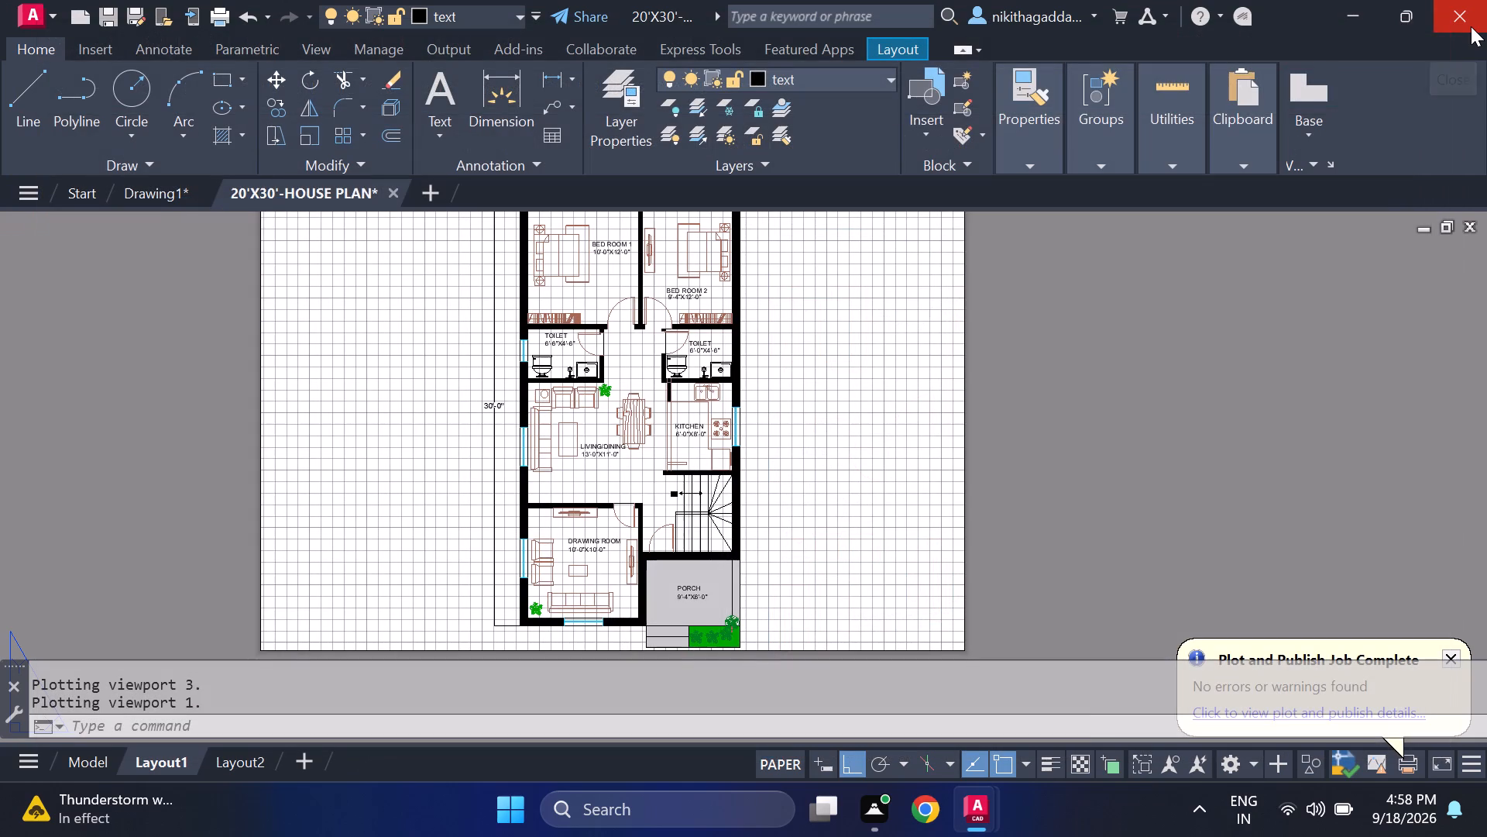
Quit AutoCAD, closing the 20'X30'-HOUSE PLAN drawing and discarding the changes to Drawing1.dwg.
click(1471, 26)
click(703, 456)
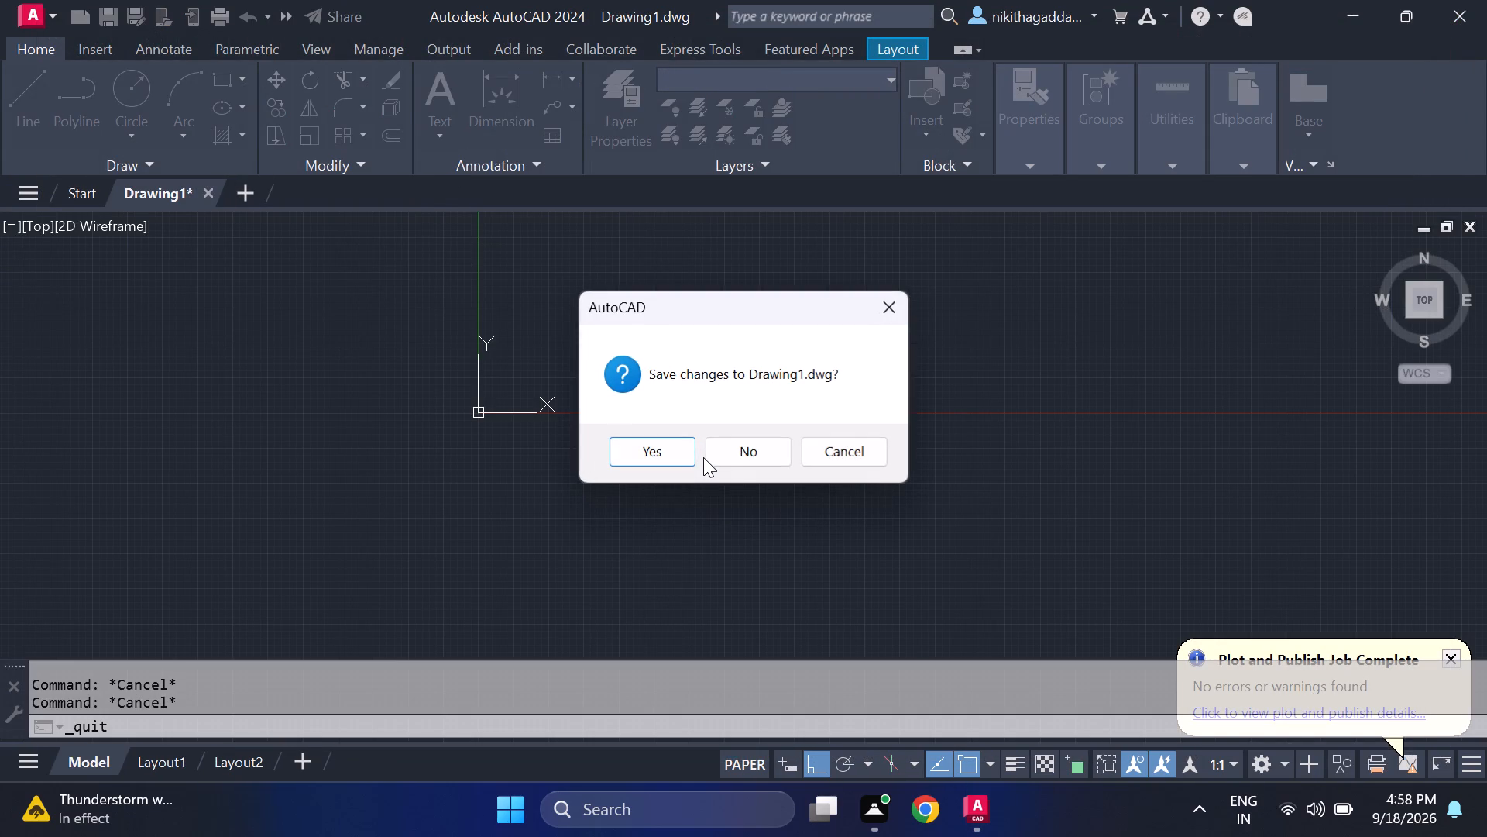
click(750, 451)
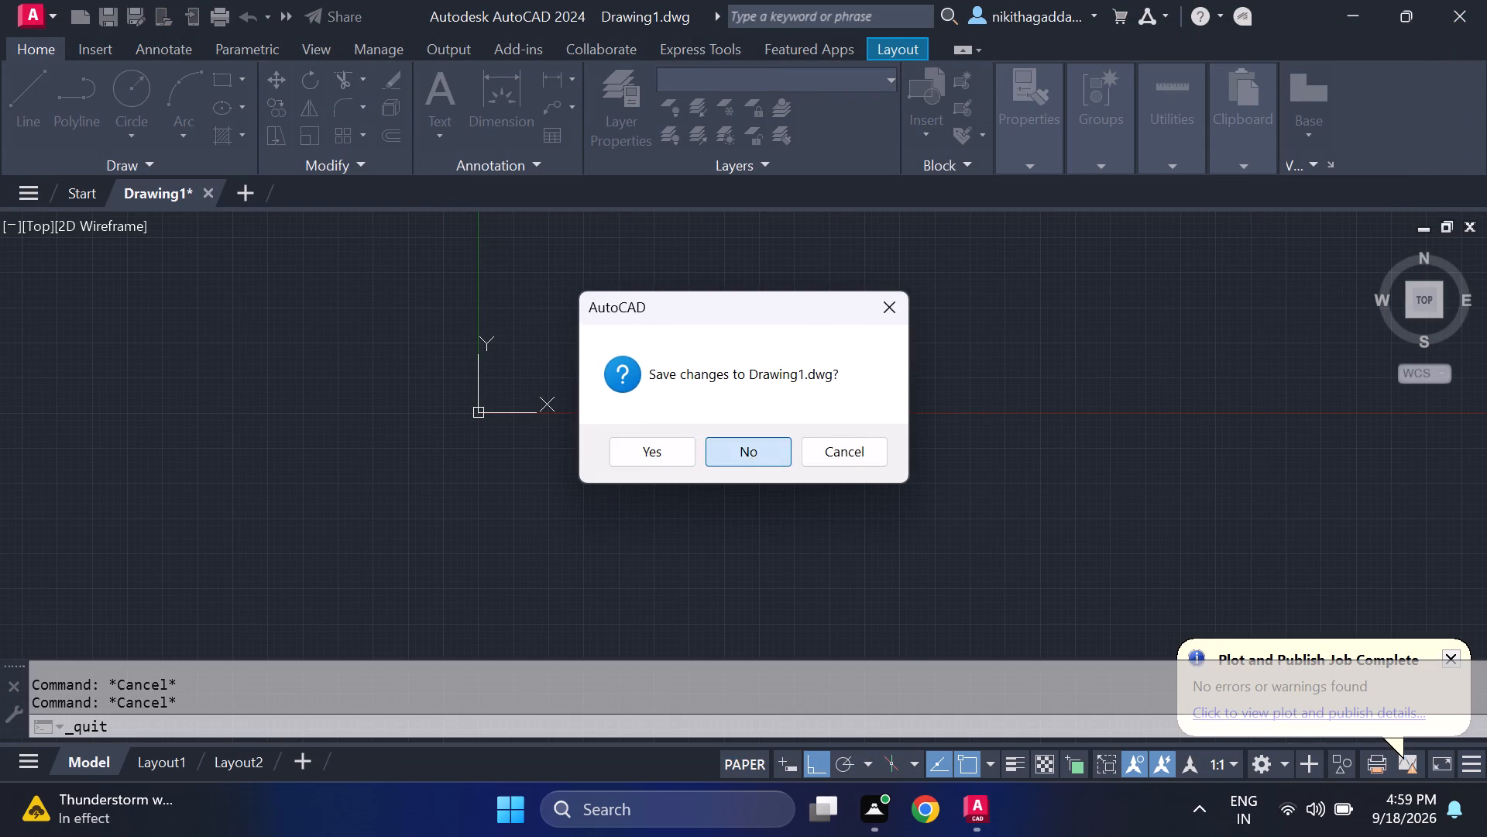